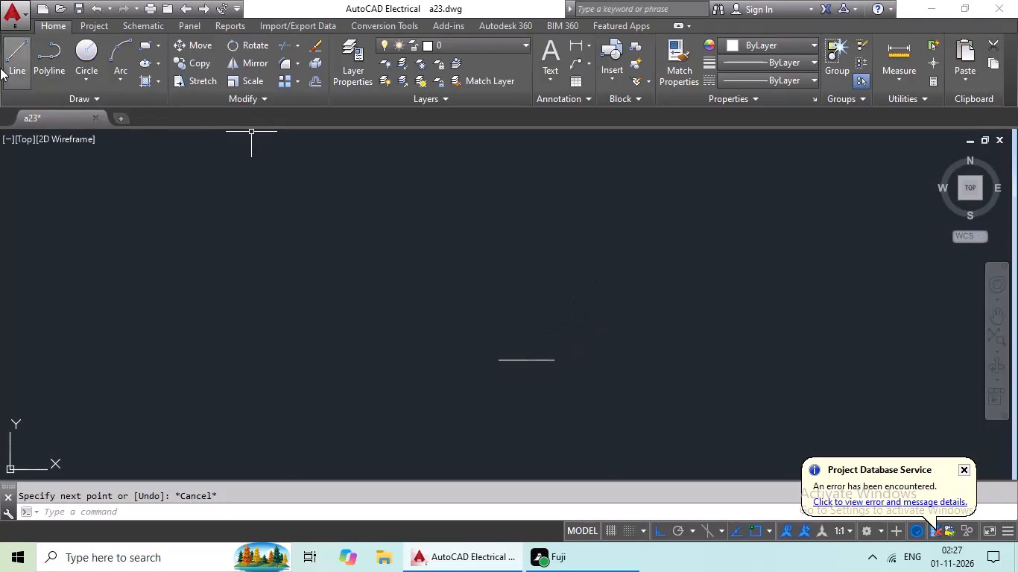
Draw a vertical 9" line near the right-hand end of the existing horizontal line.
left_click(11, 57)
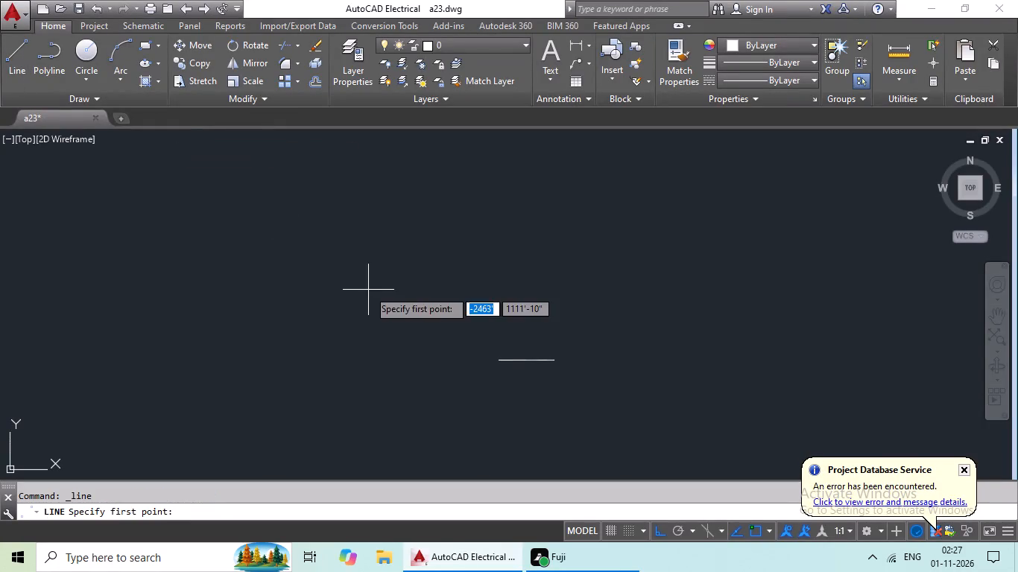
scroll(598, 377, "up", 1)
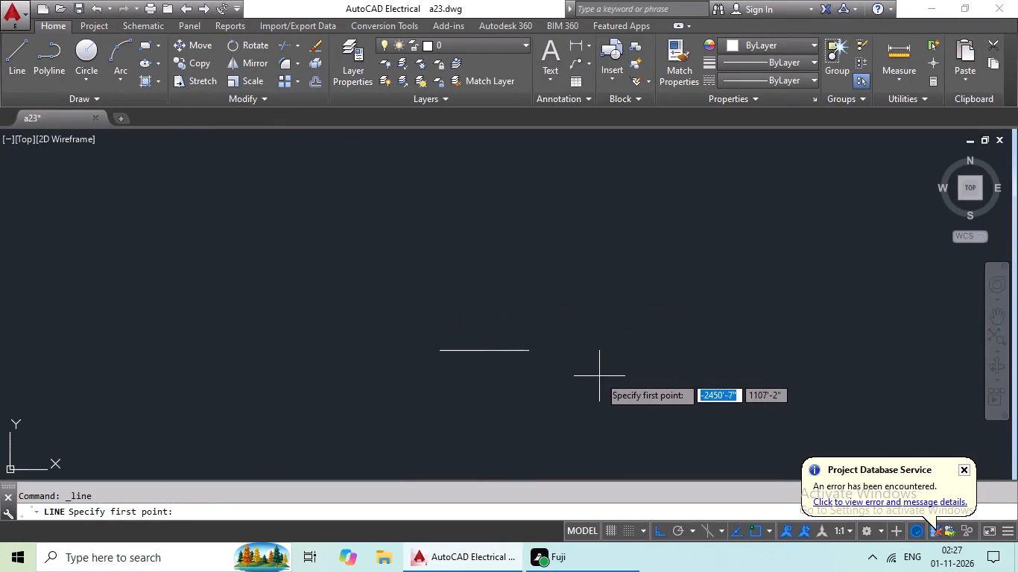
left_click_drag(540, 313, 514, 422)
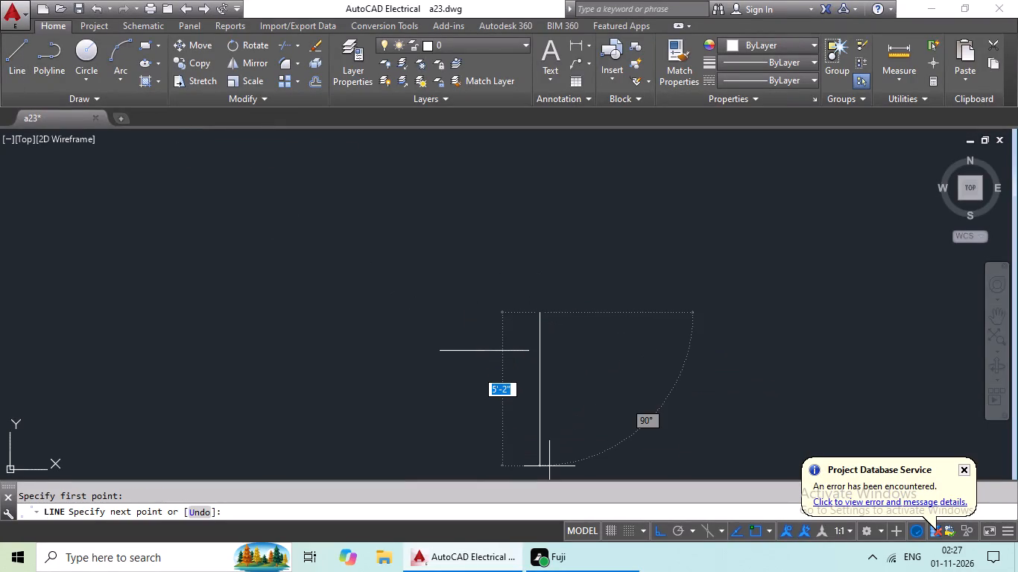
type("9\"")
key("Return")
key("Escape")
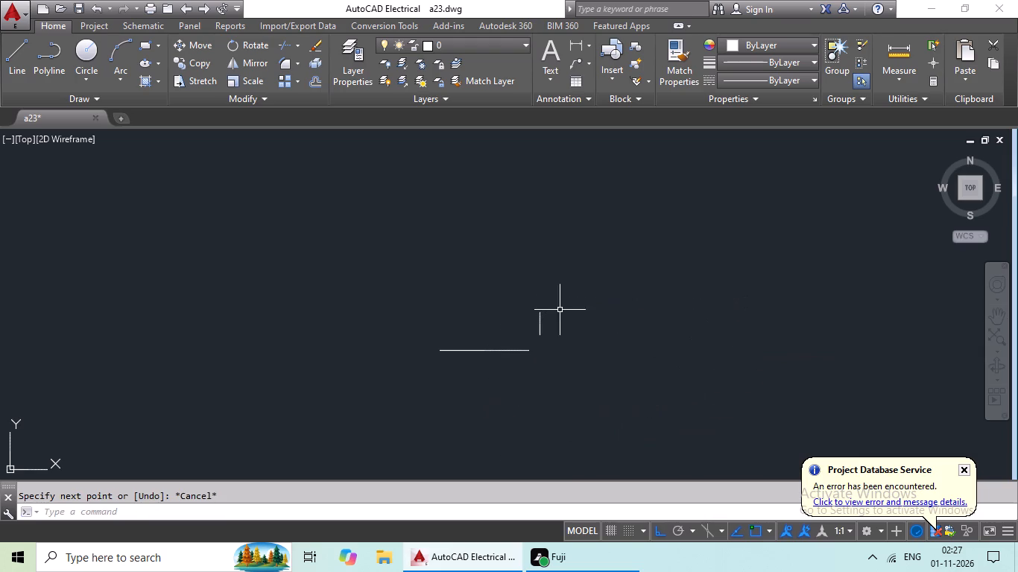
Copy the 9" vertical line from its midpoint to the right endpoint of the horizontal line.
scroll(546, 334, "up", 3)
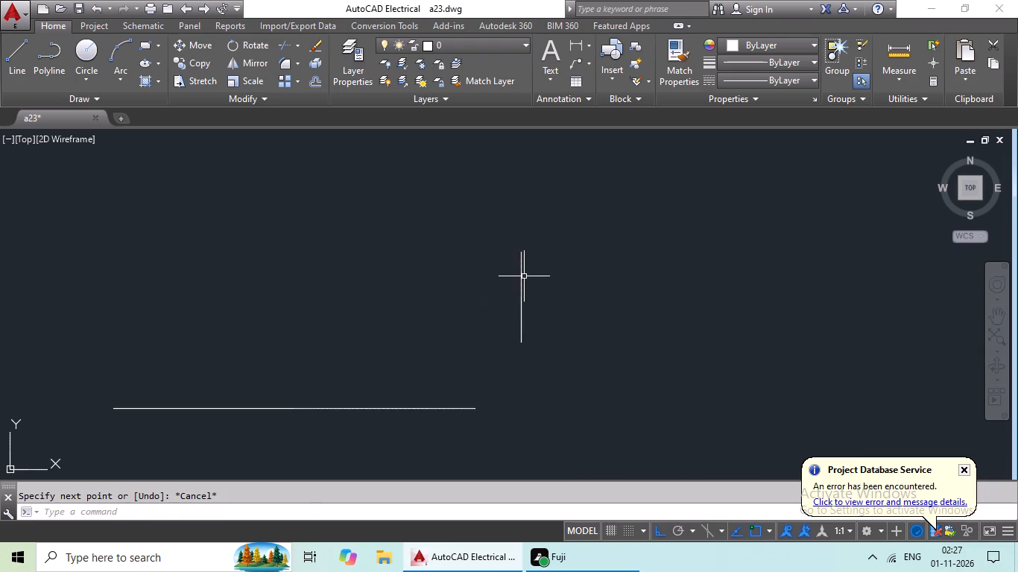
left_click(519, 280)
left_click(525, 283)
left_click(519, 293)
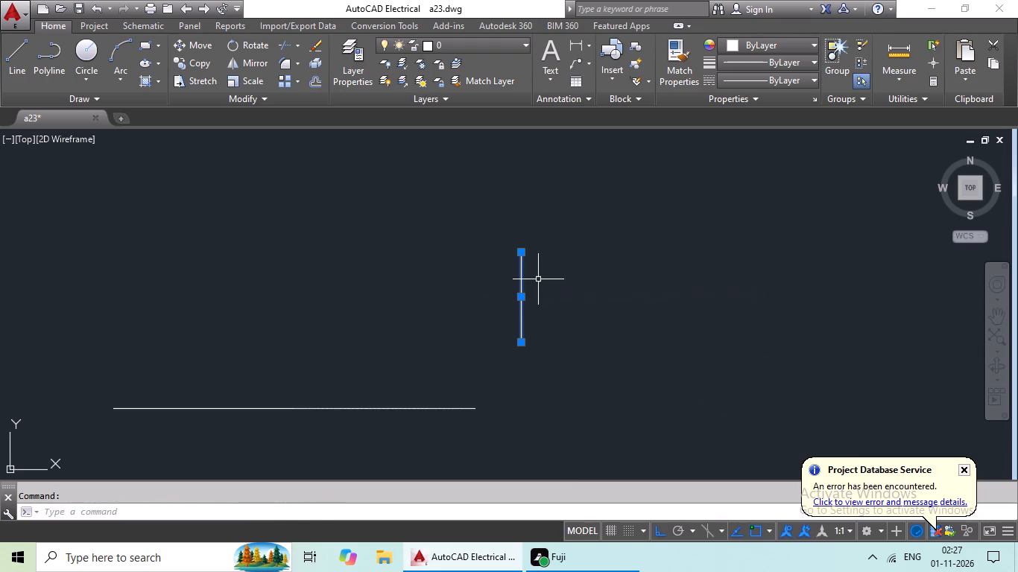
left_click(197, 63)
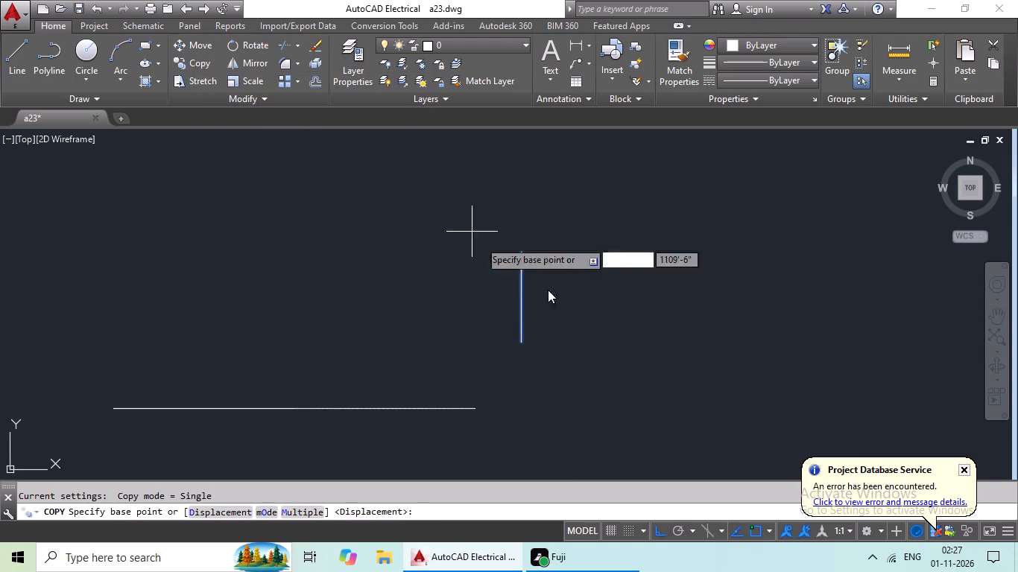
left_click_drag(519, 298, 519, 306)
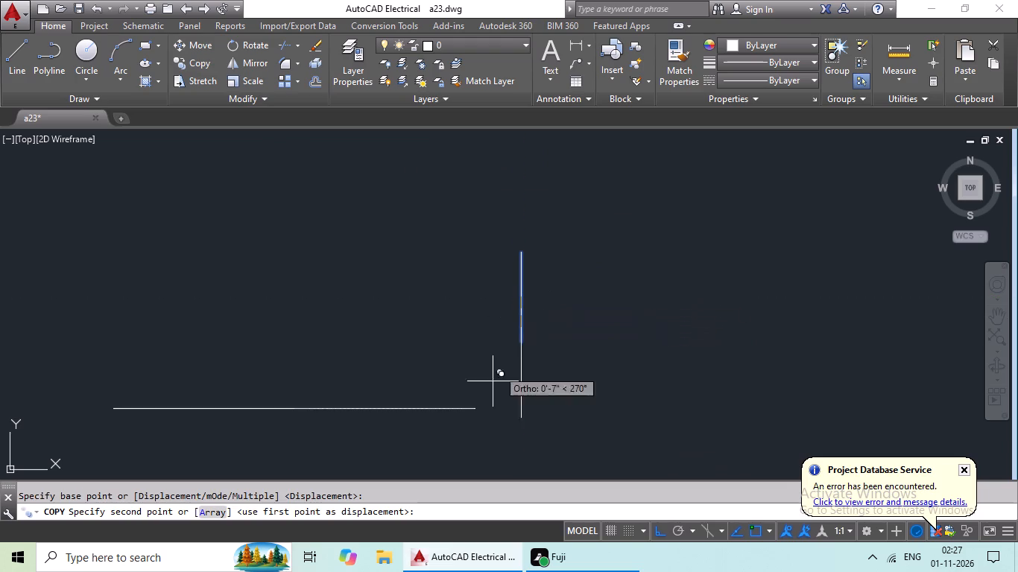
left_click(476, 407)
Delete the original free-standing 9" vertical line, keeping the copy attached to the horizontal line.
left_click_drag(608, 207, 559, 341)
key("Delete")
middle_click_drag(534, 376, 658, 284)
key("Escape")
key("Escape")
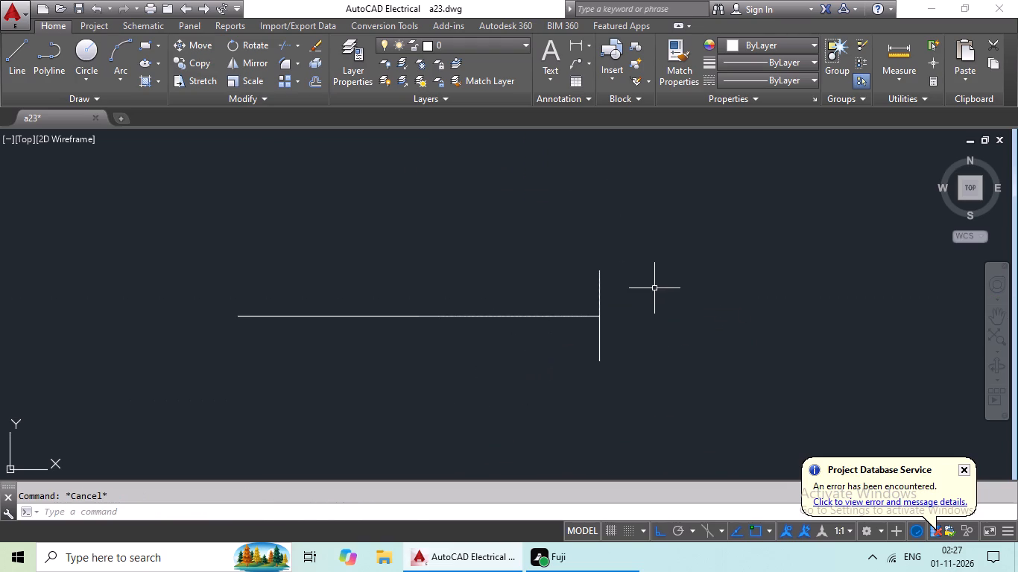
Offset the vertical end line 3' toward the opposite end of the horizontal line.
key("o")
key("Return")
type("3'")
key("Return")
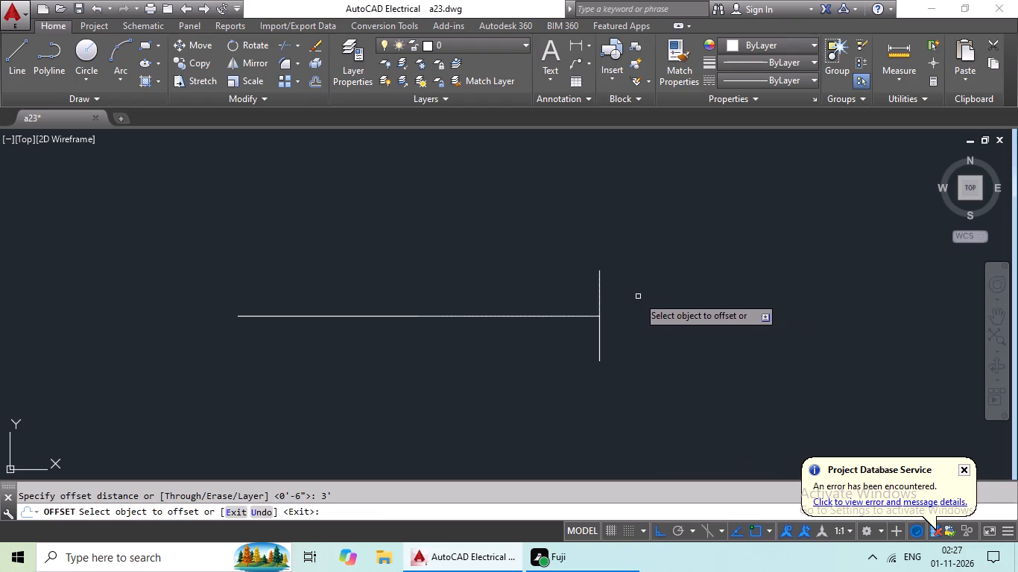
left_click(599, 273)
left_click(460, 280)
key("Escape")
key("Escape")
key("Escape")
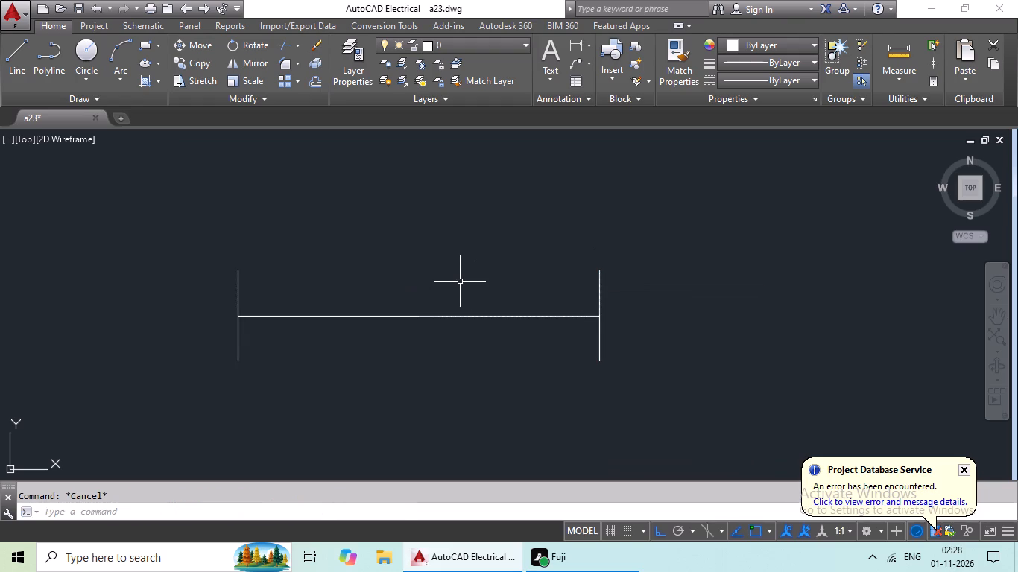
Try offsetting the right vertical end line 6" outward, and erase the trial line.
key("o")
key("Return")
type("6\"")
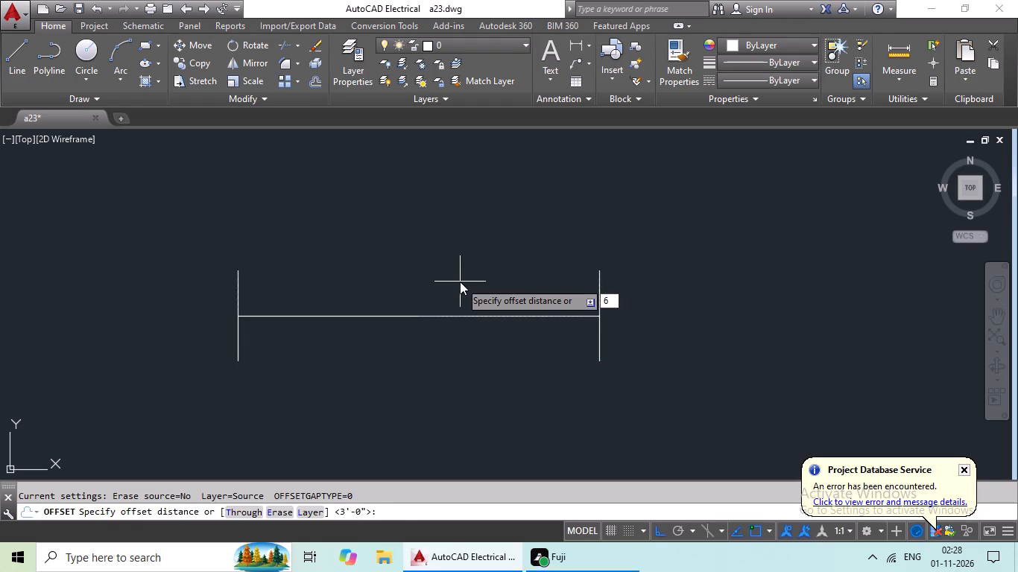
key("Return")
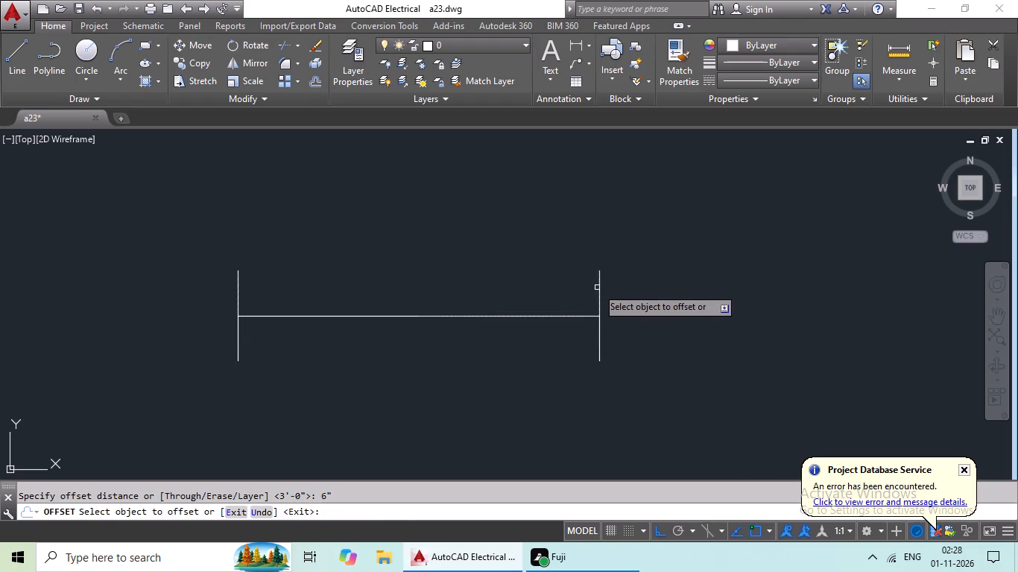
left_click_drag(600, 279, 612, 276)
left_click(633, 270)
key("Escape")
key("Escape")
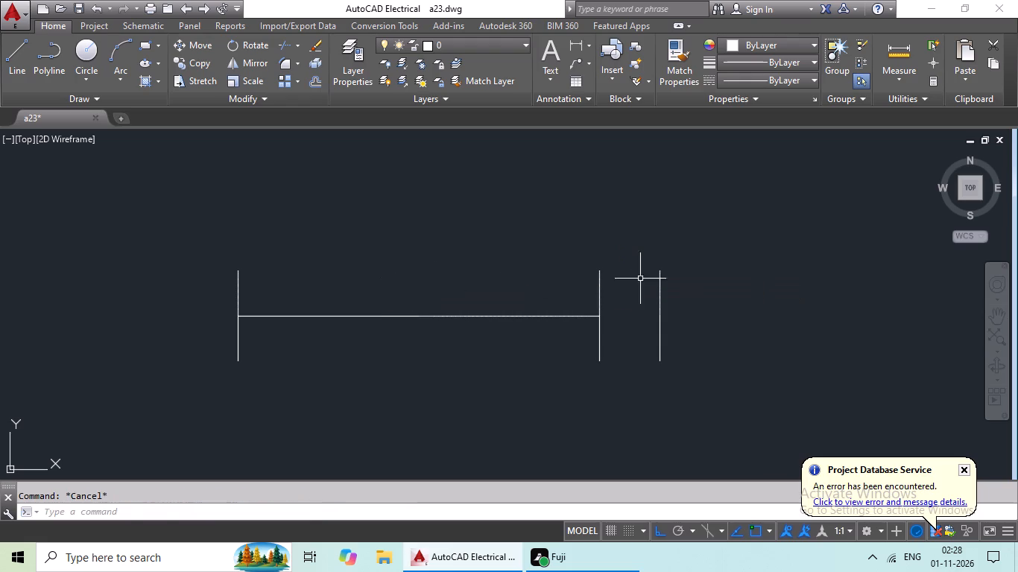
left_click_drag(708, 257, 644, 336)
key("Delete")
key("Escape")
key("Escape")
Offset both vertical end lines 1" outward to double the line at each end.
key("o")
key("Return")
key("1")
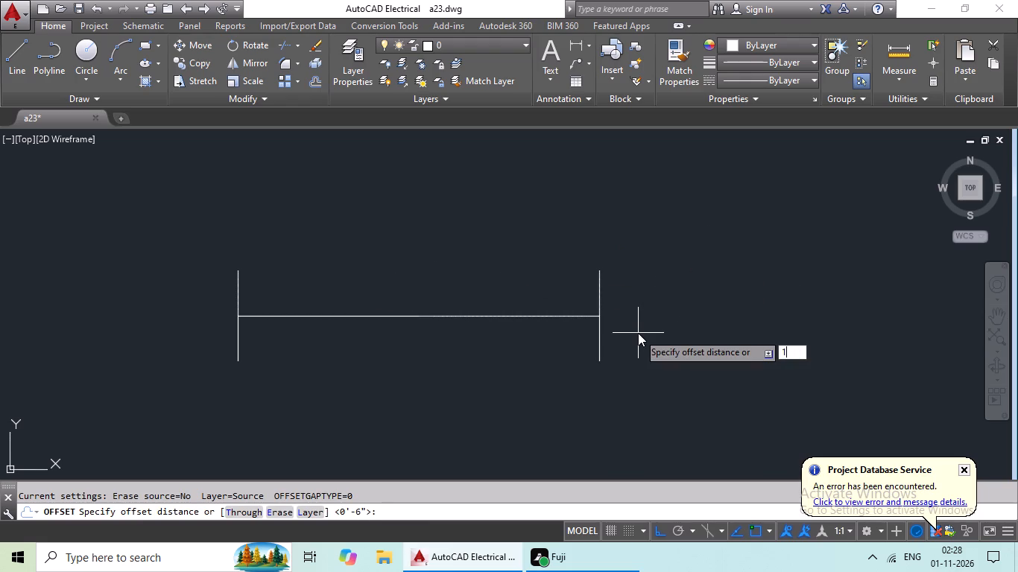
key("shift+quotedbl")
key("Return")
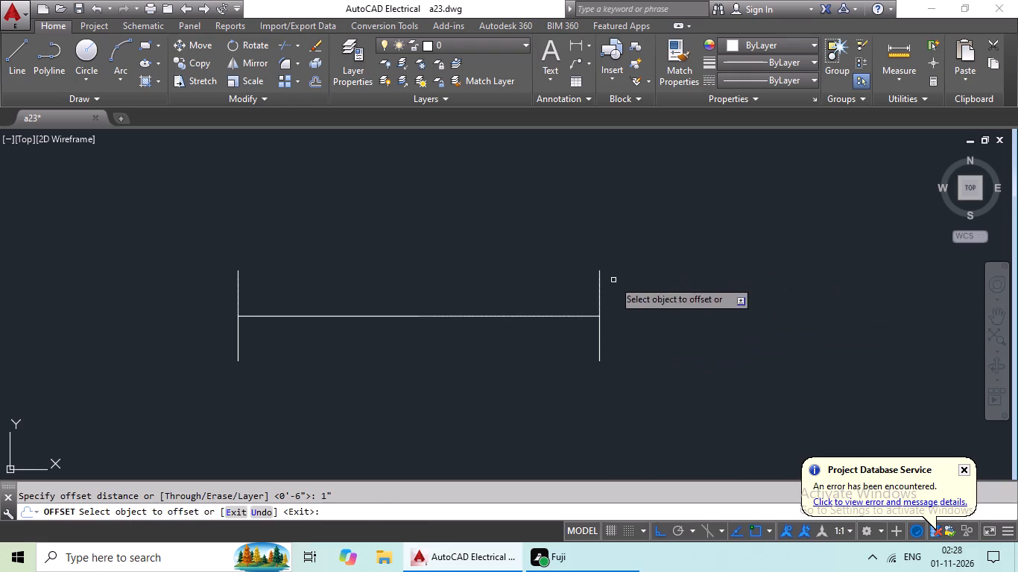
left_click_drag(598, 297, 634, 296)
left_click_drag(668, 286, 639, 290)
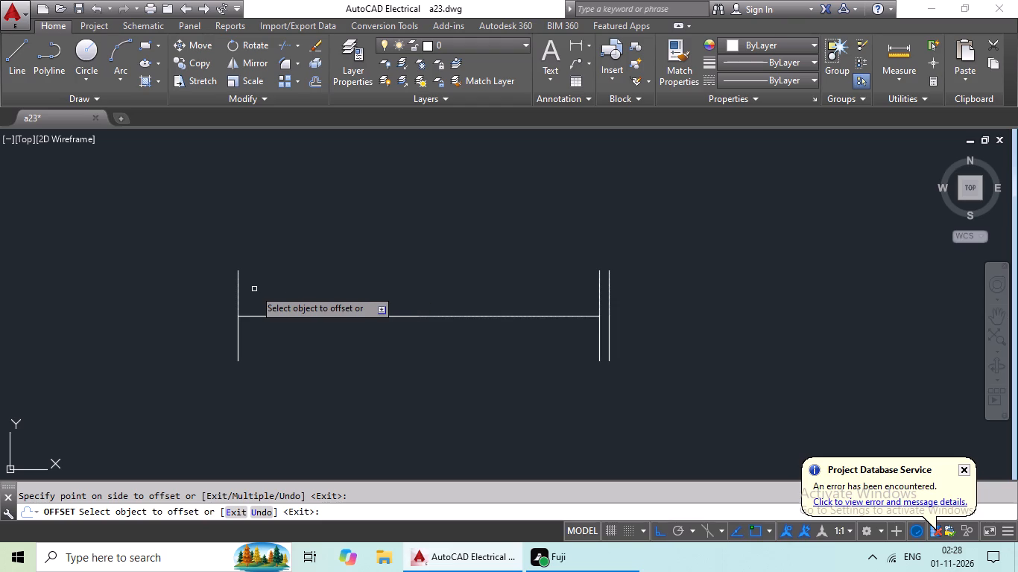
left_click(212, 286)
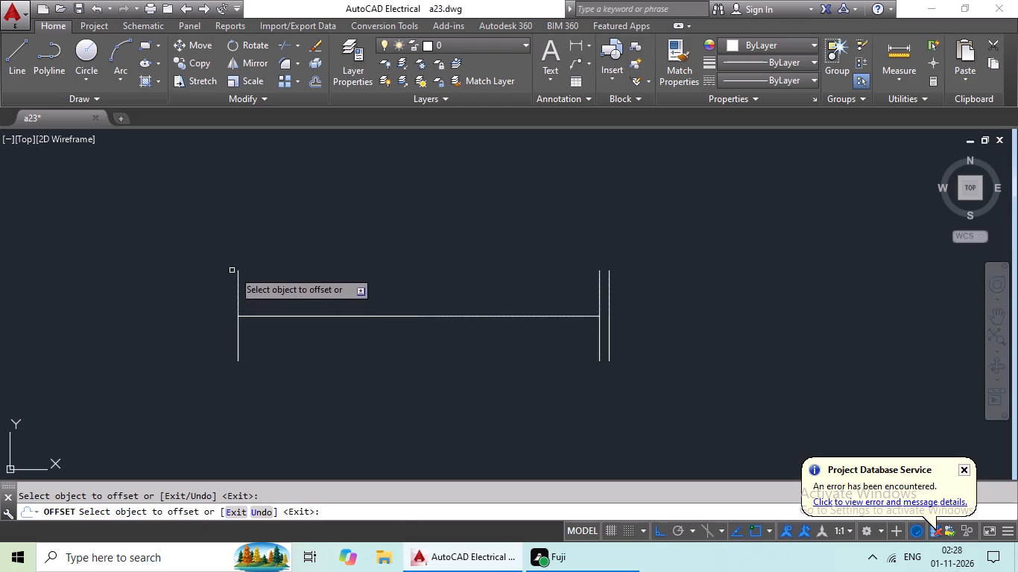
left_click_drag(238, 270, 172, 288)
left_click(171, 288)
key("Escape")
key("Escape")
Offset the horizontal line 1/2" to both its upper and lower sides.
key("o")
key("Return")
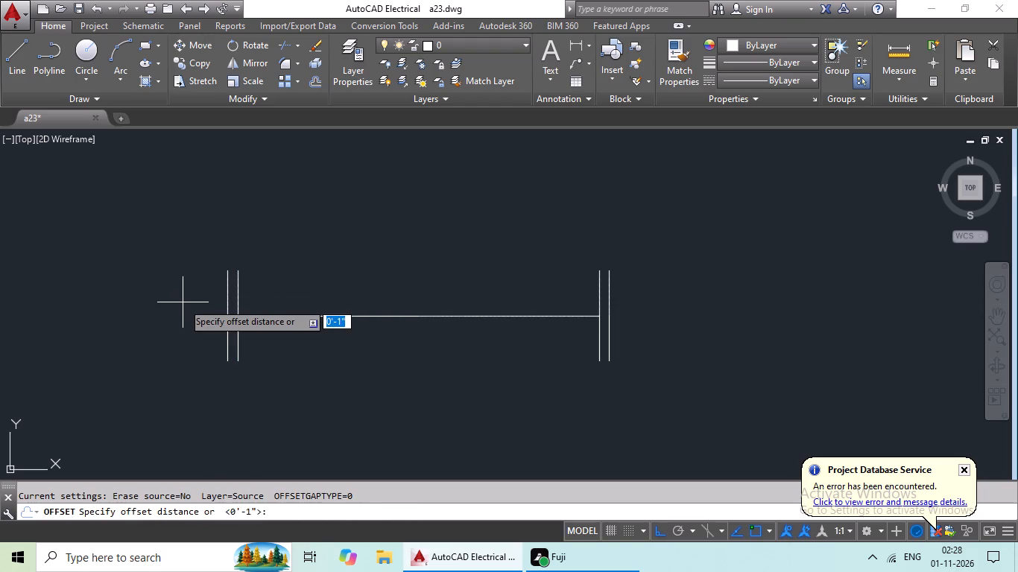
type("1/2\"")
key("Return")
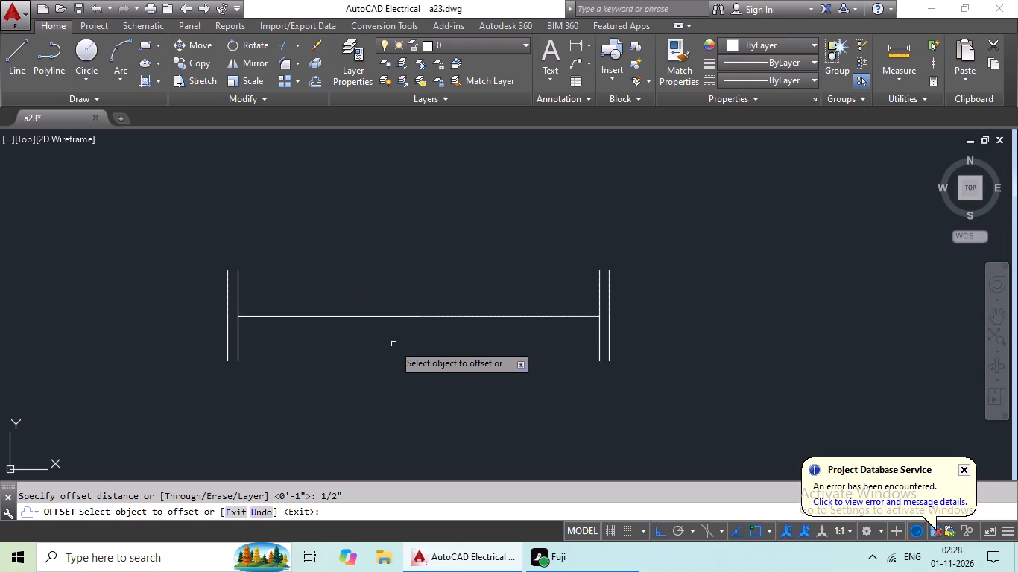
left_click_drag(402, 317, 408, 309)
left_click(417, 293)
left_click_drag(421, 315, 417, 344)
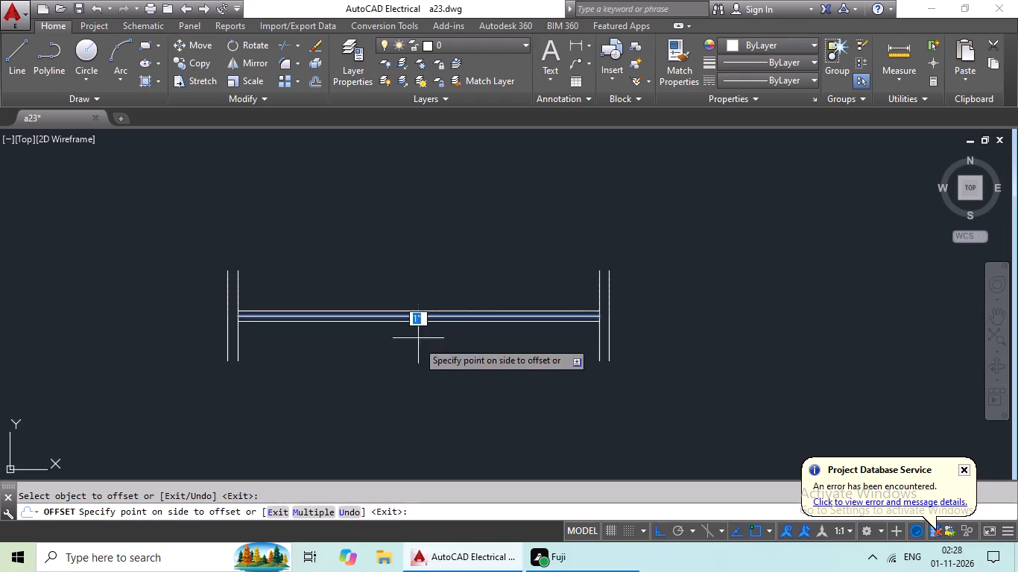
left_click_drag(417, 344, 417, 341)
left_click(416, 346)
key("Escape")
Copy the complete H-shaped symbol to the clipboard and paste a duplicate below the original.
scroll(479, 304, "down", 2)
left_click_drag(469, 215, 584, 324)
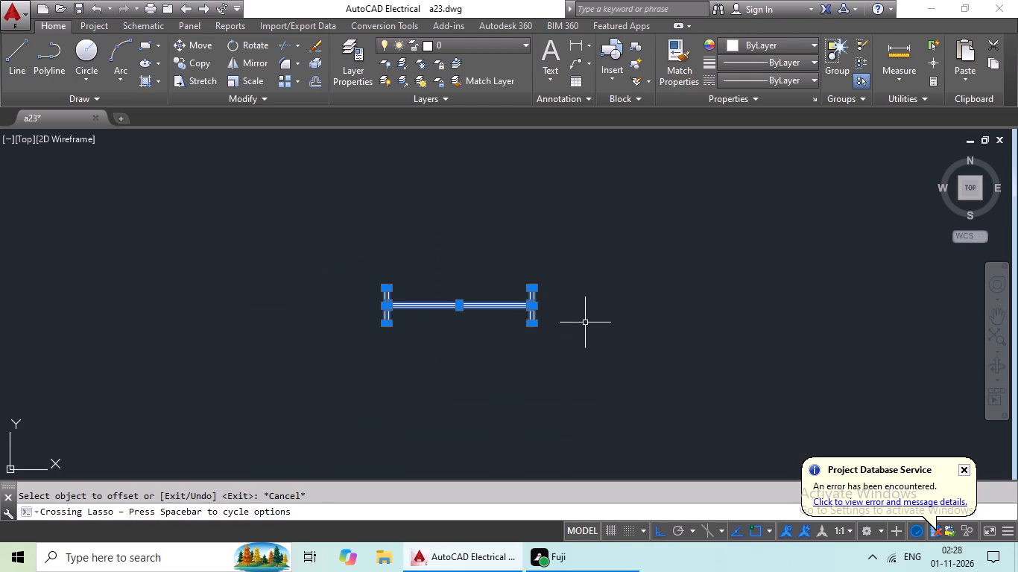
key("ctrl+c")
key("ctrl+v")
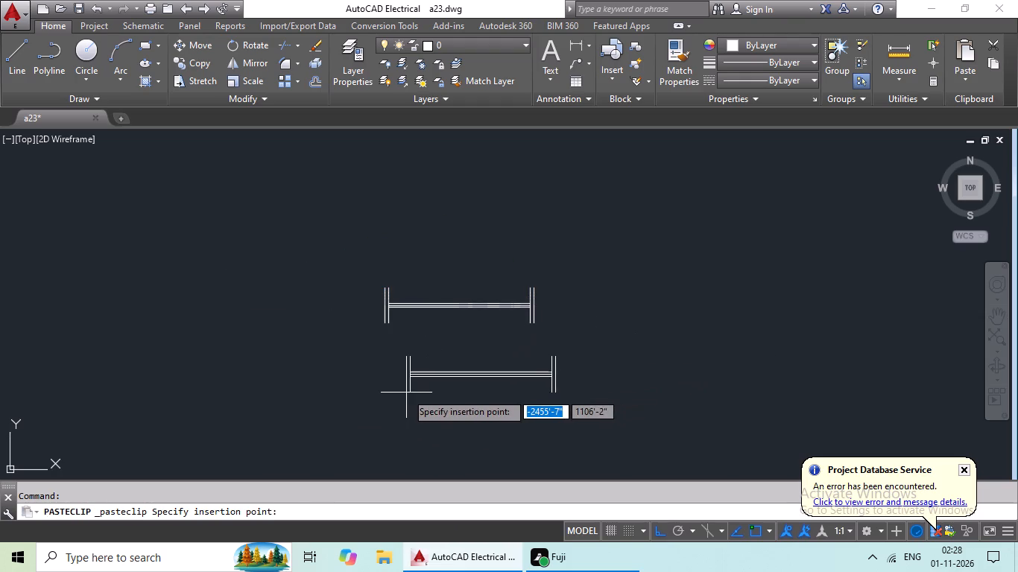
left_click(393, 400)
Rotate the pasted symbol 90° about its upper-right corner to make it vertical.
scroll(416, 371, "up", 1)
middle_click_drag(417, 364, 392, 278)
left_click_drag(381, 265, 683, 247)
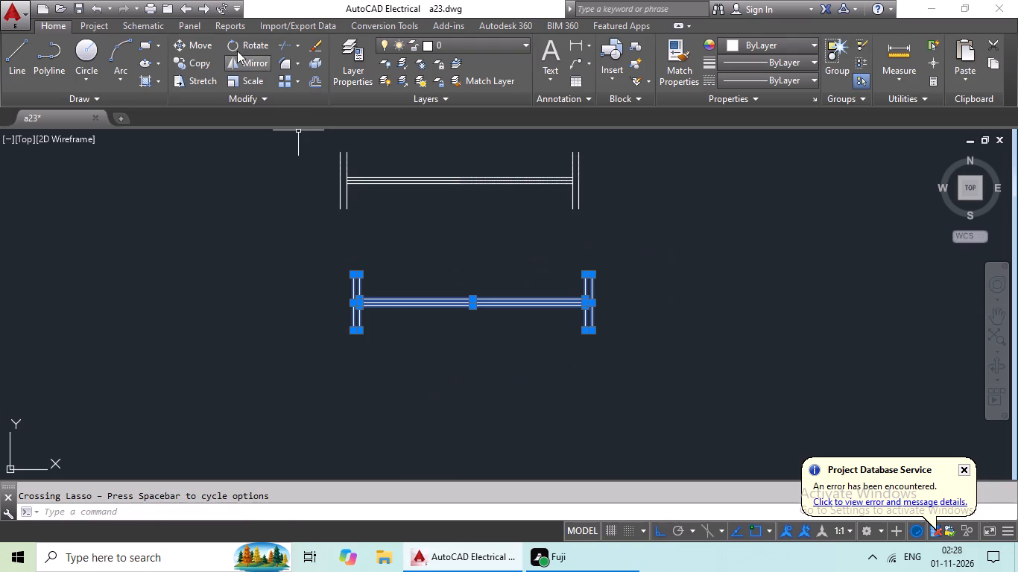
left_click(239, 48)
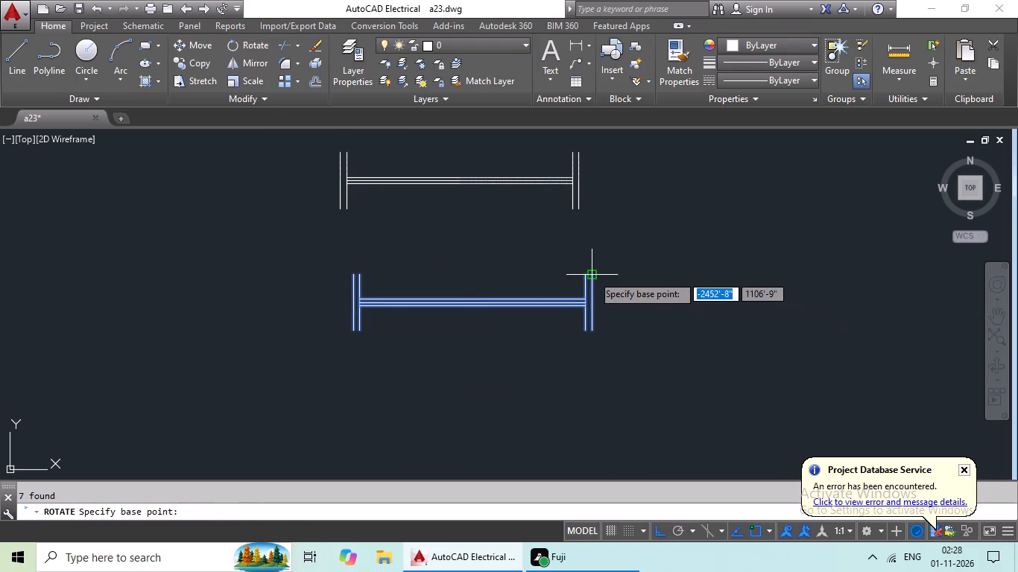
left_click_drag(592, 275, 593, 267)
left_click(595, 244)
scroll(633, 250, "down", 3)
middle_click_drag(634, 252, 560, 304)
scroll(558, 296, "up", 2)
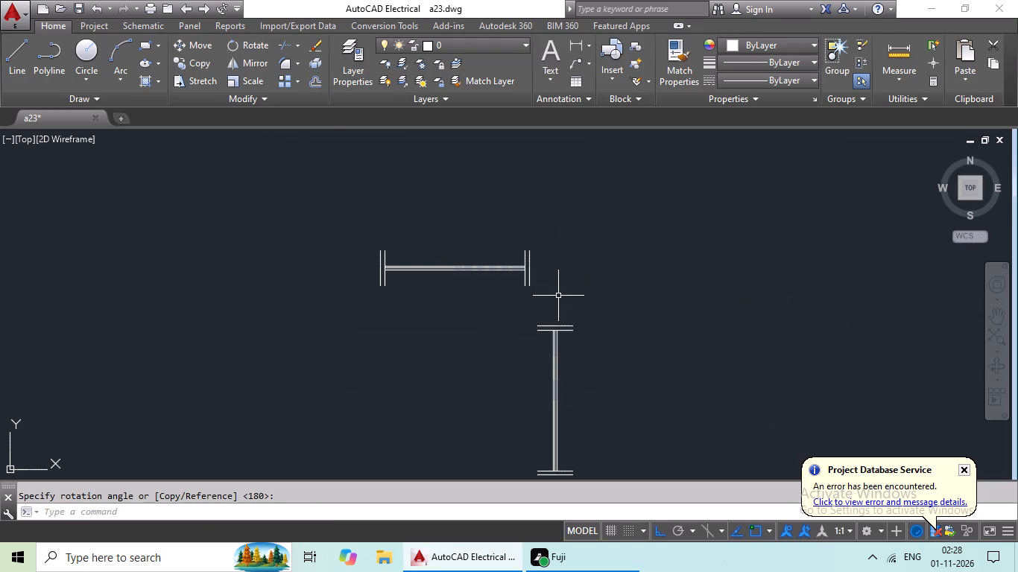
Copy the original horizontal symbol and paste another duplicate below it, beside the vertical symbol.
scroll(540, 266, "up", 1)
left_click_drag(381, 226, 568, 287)
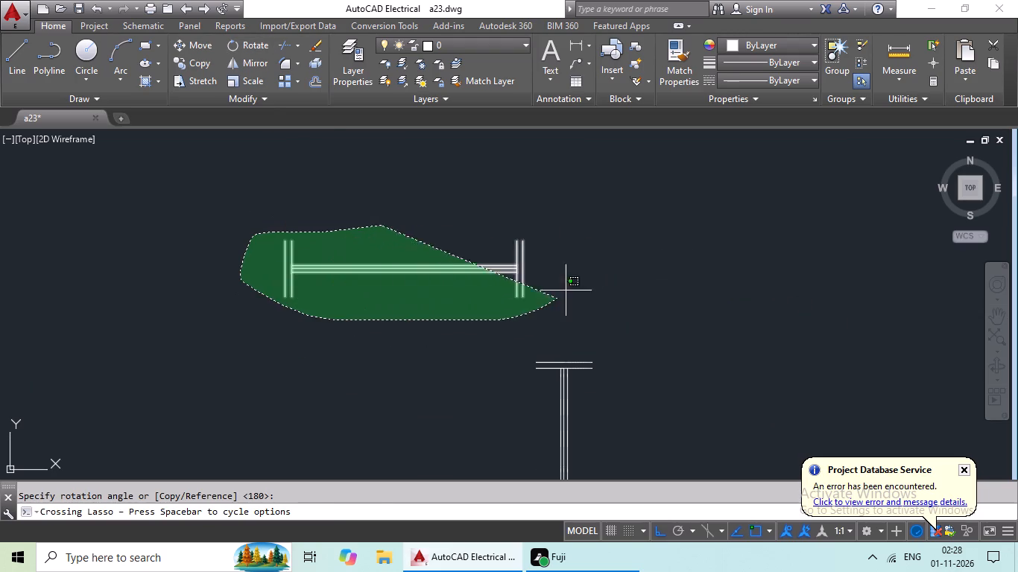
left_click_drag(568, 287, 580, 244)
key("ctrl+c")
key("ctrl+v")
scroll(445, 327, "down", 1)
middle_click_drag(444, 327, 564, 217)
middle_click(404, 300)
left_click(379, 293)
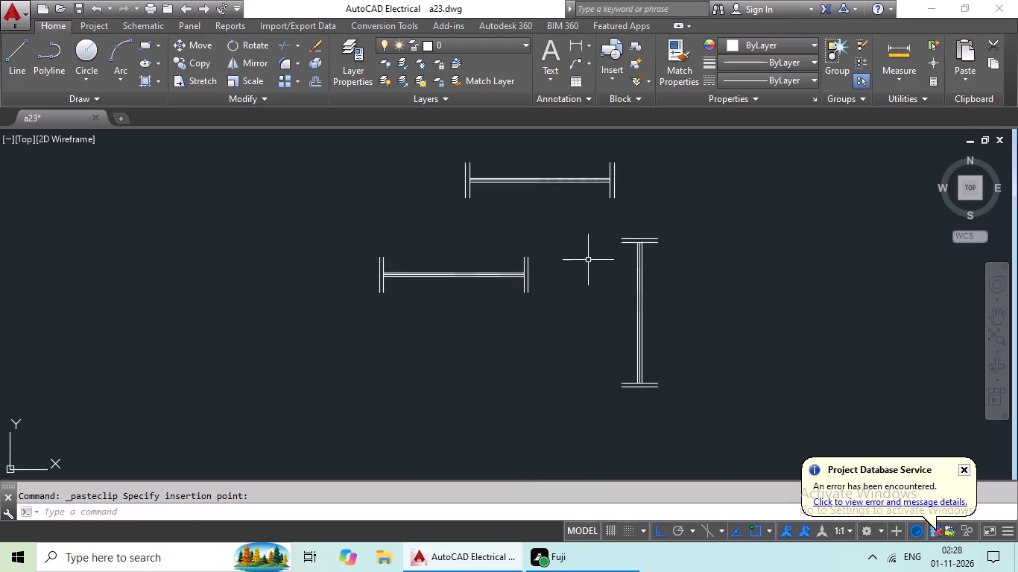
On the new horizontal duplicate, offset the right end's inner vertical line 2' inward.
scroll(549, 268, "up", 3)
scroll(545, 270, "down", 2)
middle_click_drag(545, 270, 617, 270)
key("Escape")
key("Escape")
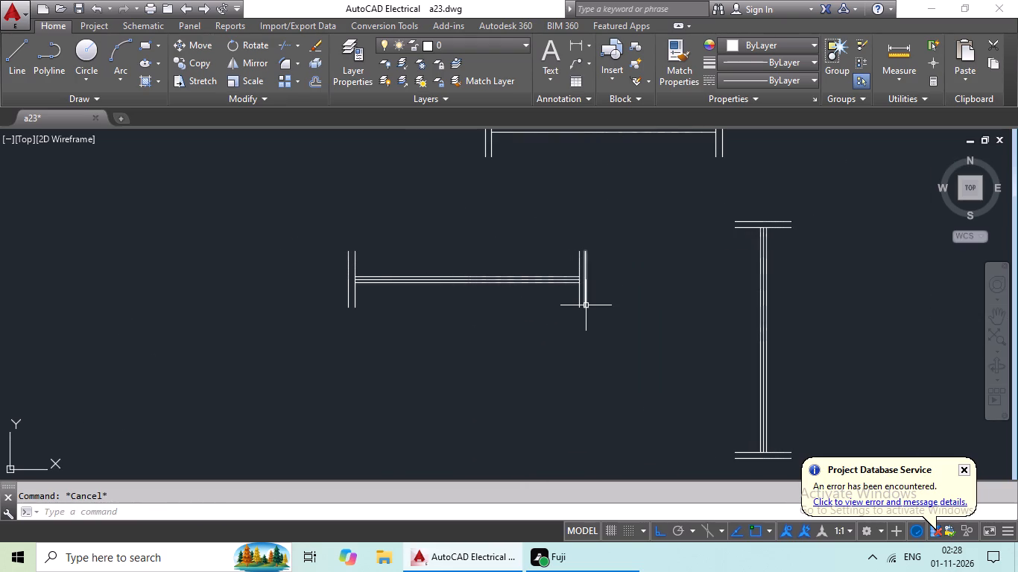
key("o")
key("Return")
type("2'")
key("Return")
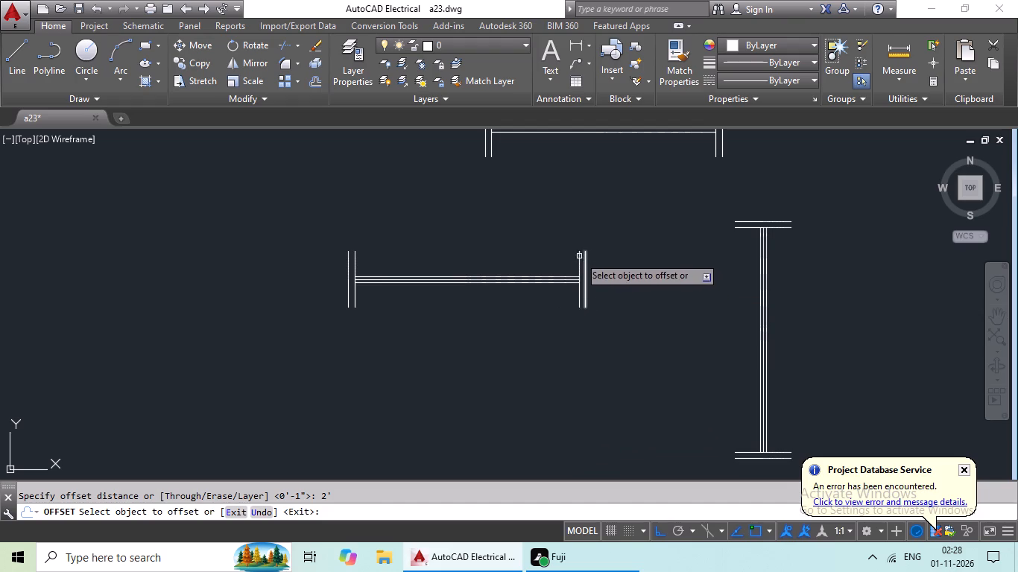
left_click_drag(578, 251, 549, 253)
left_click(513, 254)
key("Escape")
key("Escape")
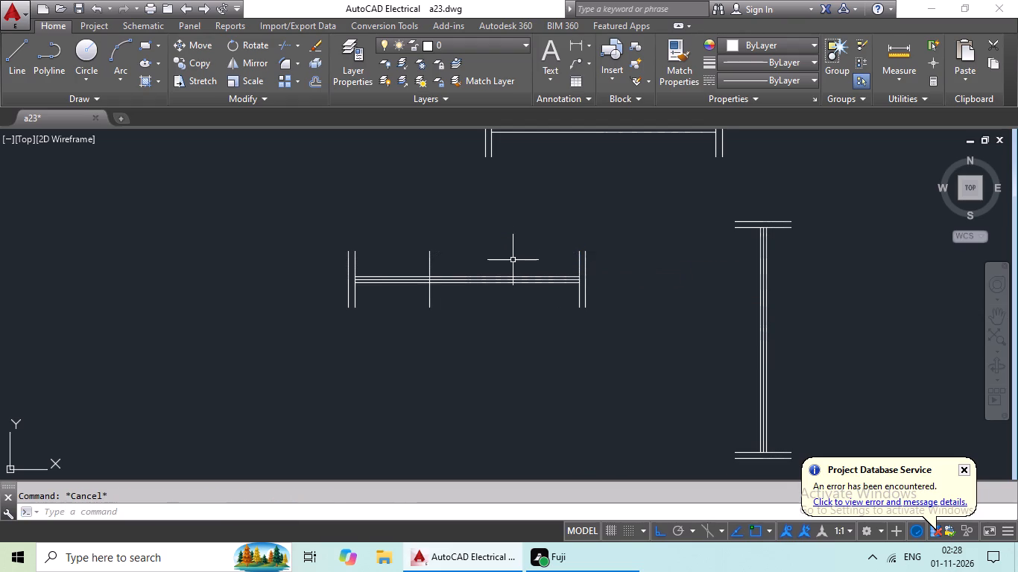
Offset the new intermediate vertical line 1" toward the symbol's left end.
key("Escape")
key("o")
key("Return")
type("1\"")
key("Return")
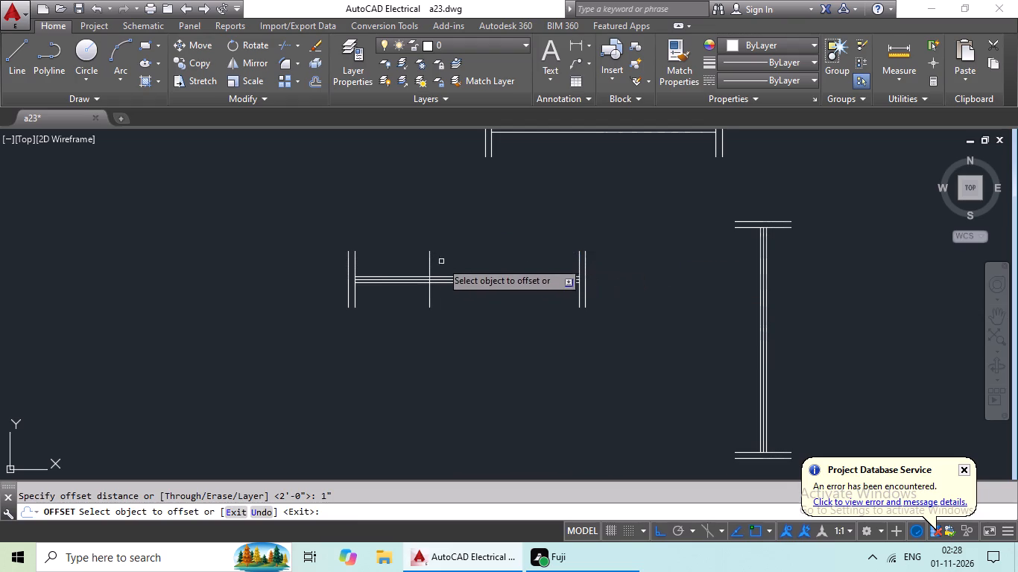
left_click_drag(430, 258, 408, 259)
left_click(374, 252)
key("Escape")
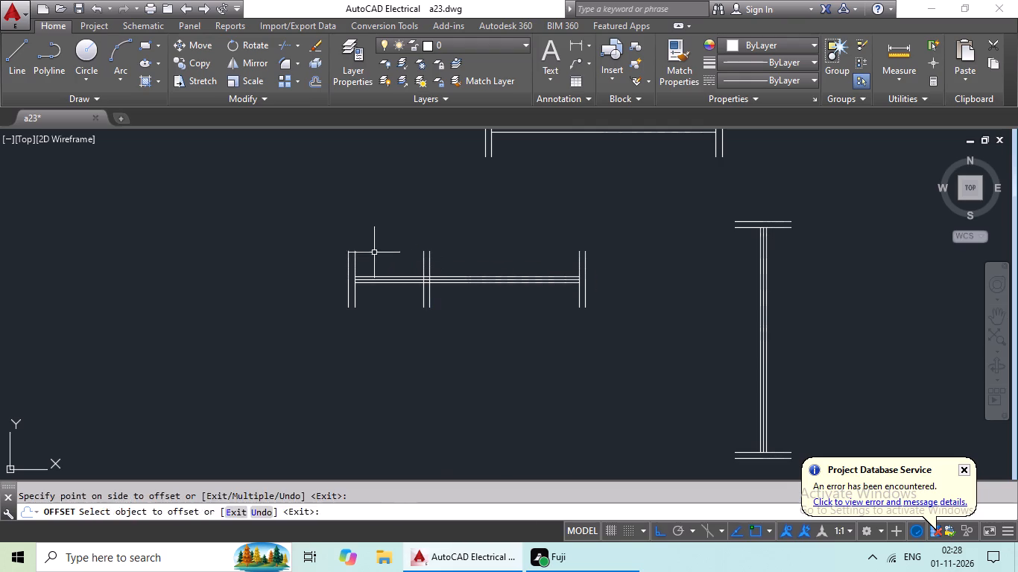
key("Escape")
key("Escape")
Trim the three horizontal lines where they cross the gap between the two intermediate vertical lines.
type("TR")
key("space")
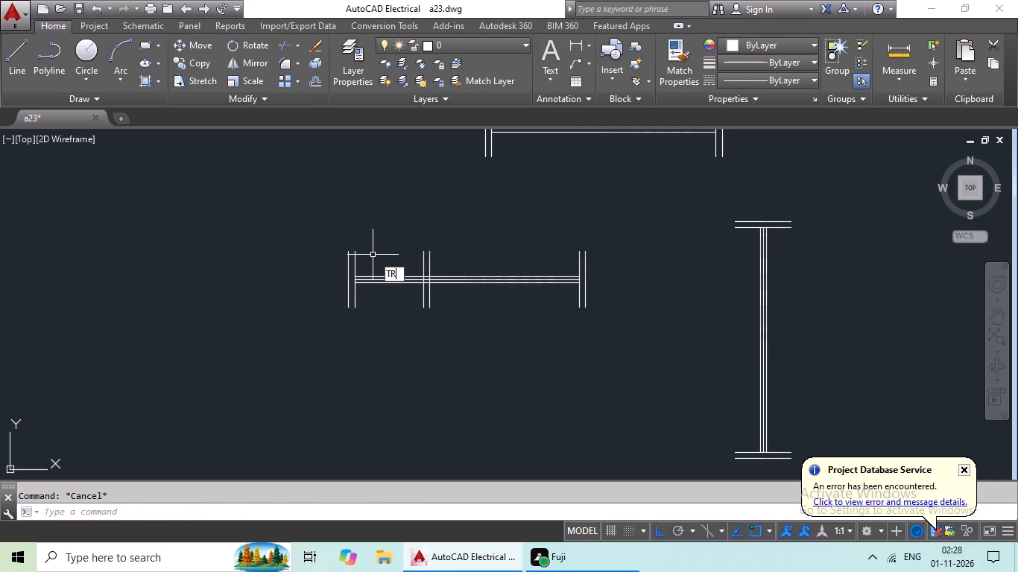
key("space")
scroll(425, 283, "up", 4)
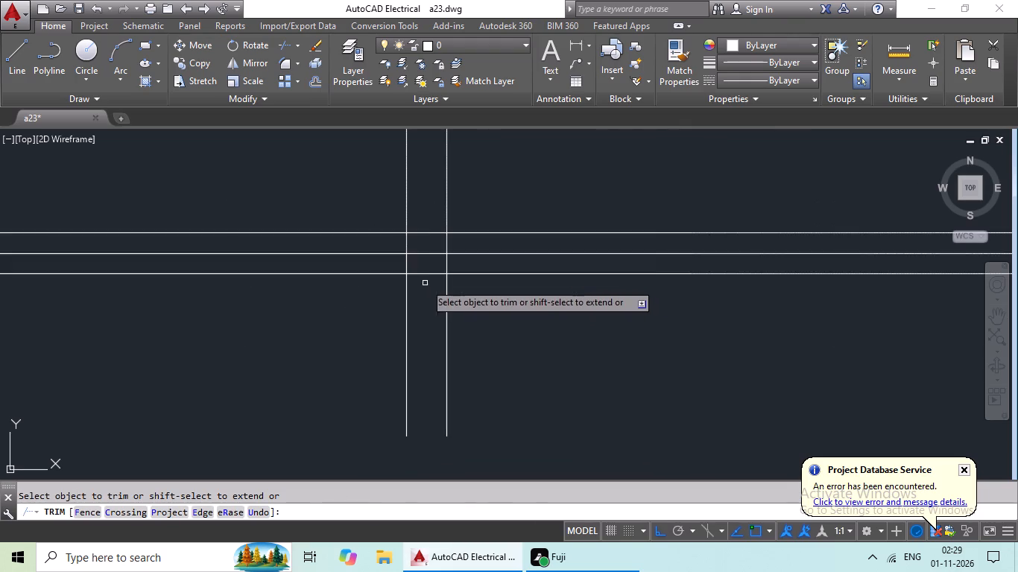
left_click_drag(437, 216, 414, 298)
left_click(414, 296)
key("Escape")
Delete the leftover left portion of the duplicate: its two end lines and the three short horizontal segments.
scroll(443, 280, "down", 2)
key("Escape")
key("Escape")
left_click_drag(360, 203, 281, 308)
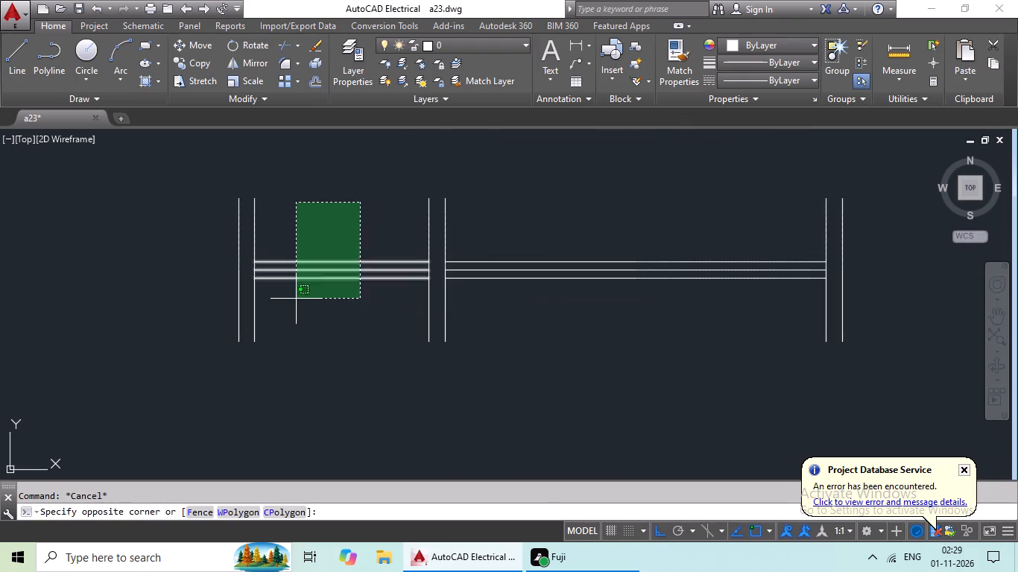
left_click_drag(281, 308, 214, 277)
key("Delete")
Copy the shortened 2' horizontal symbol and paste a duplicate directly below it.
scroll(258, 264, "down", 2)
middle_click_drag(266, 324, 262, 343)
scroll(262, 343, "down", 2)
scroll(366, 302, "up", 2)
middle_click_drag(361, 305, 460, 265)
left_click_drag(358, 268, 219, 322)
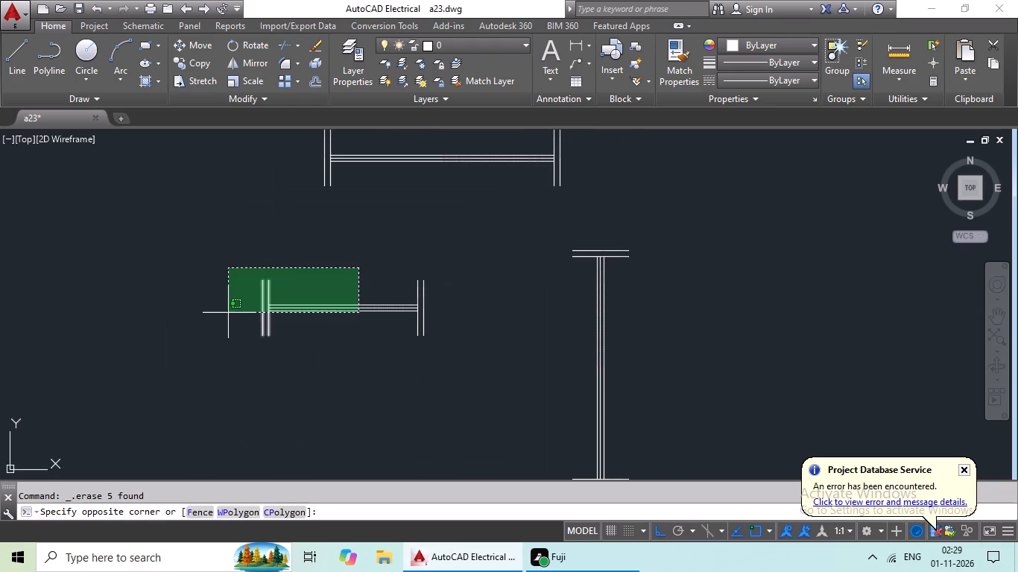
left_click_drag(219, 322, 519, 306)
key("ctrl+c")
key("ctrl+v")
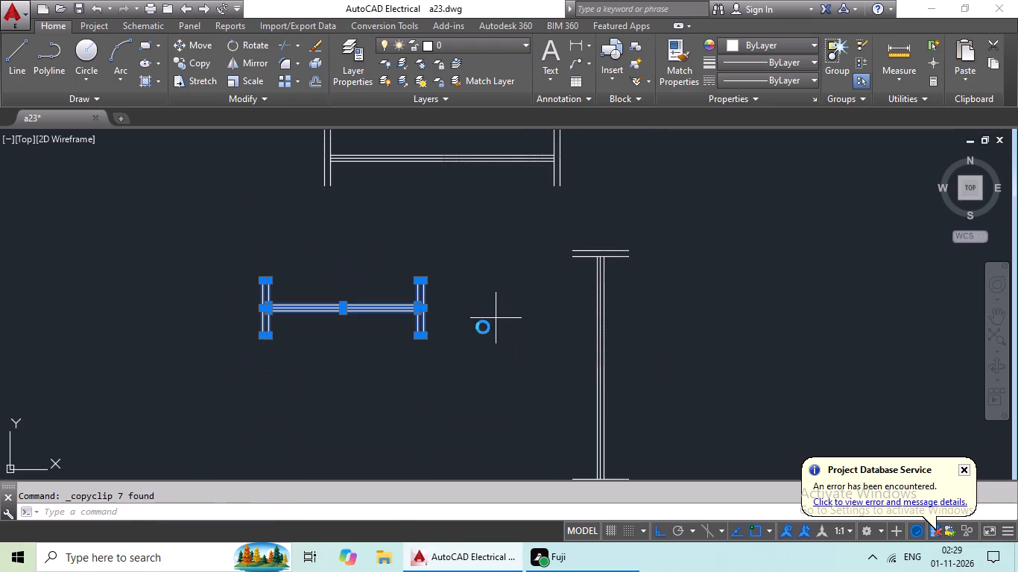
middle_click_drag(393, 383, 418, 254)
left_click(293, 311)
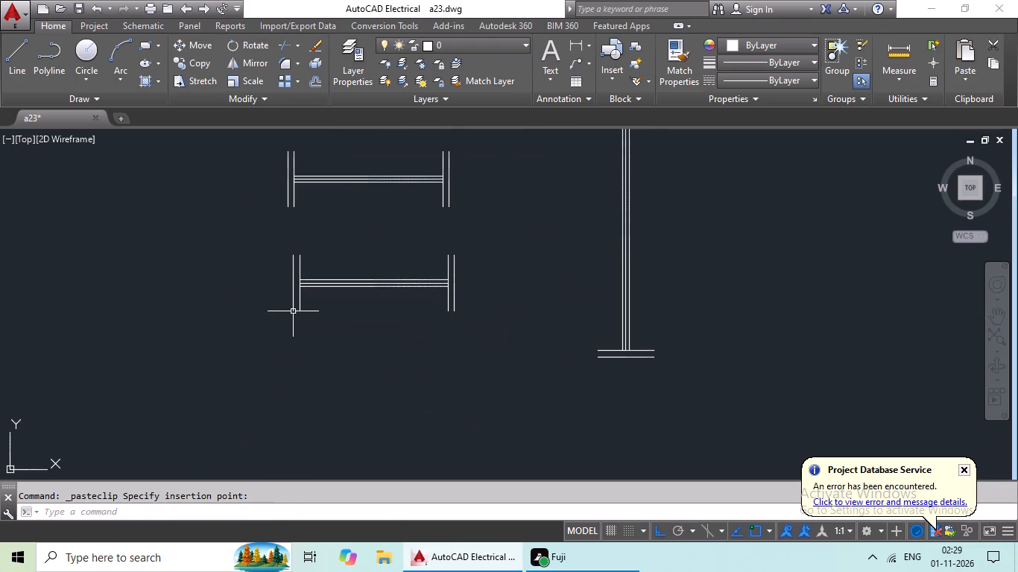
Rotate the pasted 2' symbol 90° about its upper-right corner to make it vertical.
left_click_drag(341, 232, 486, 250)
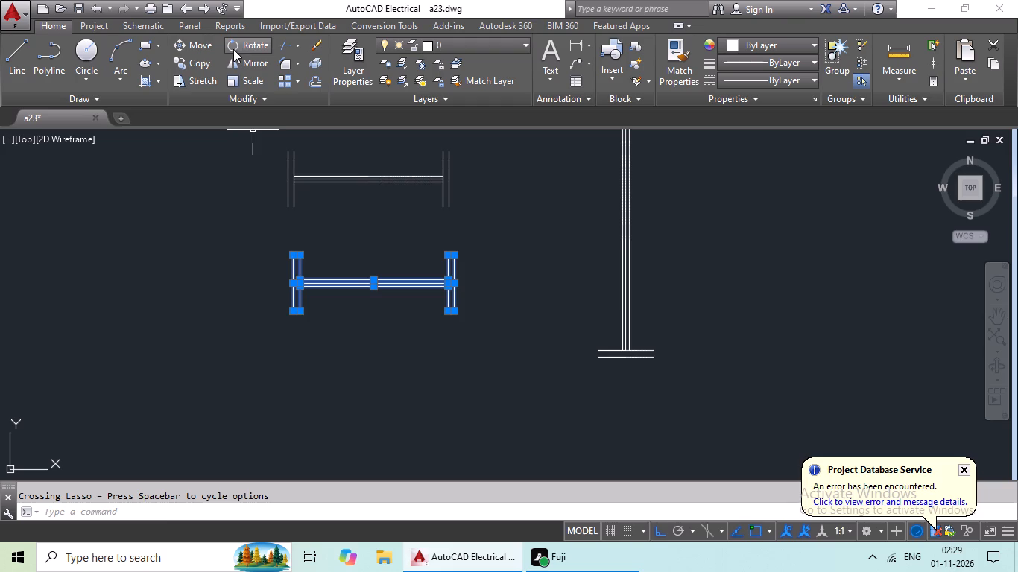
left_click(241, 45)
left_click_drag(457, 258, 462, 238)
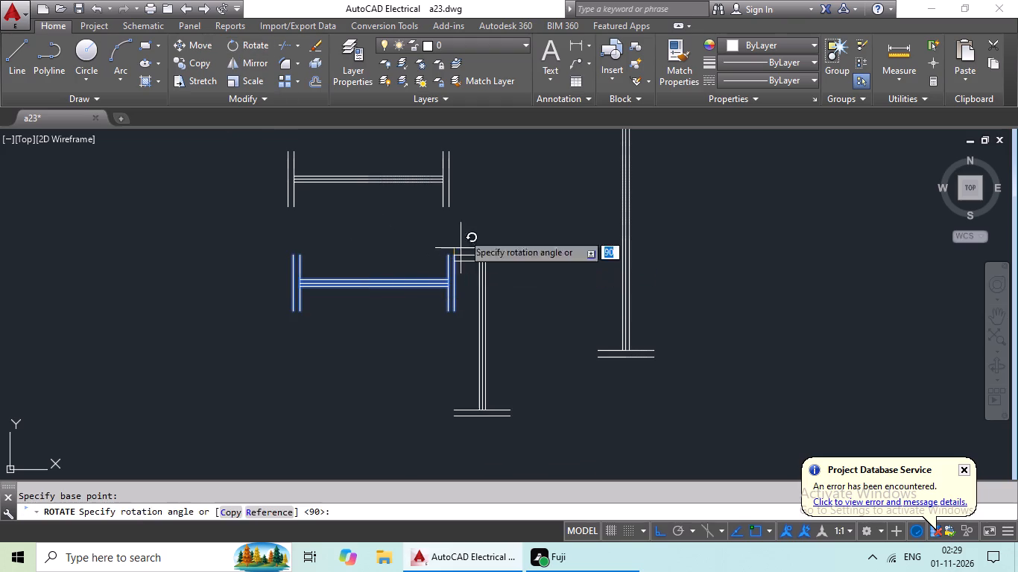
left_click(467, 215)
Copy the original 3' horizontal symbol and paste a duplicate to the left of the 2' horizontal symbol.
scroll(475, 226, "down", 2)
middle_click_drag(475, 228, 464, 324)
scroll(440, 235, "up", 2)
left_click_drag(435, 214, 317, 299)
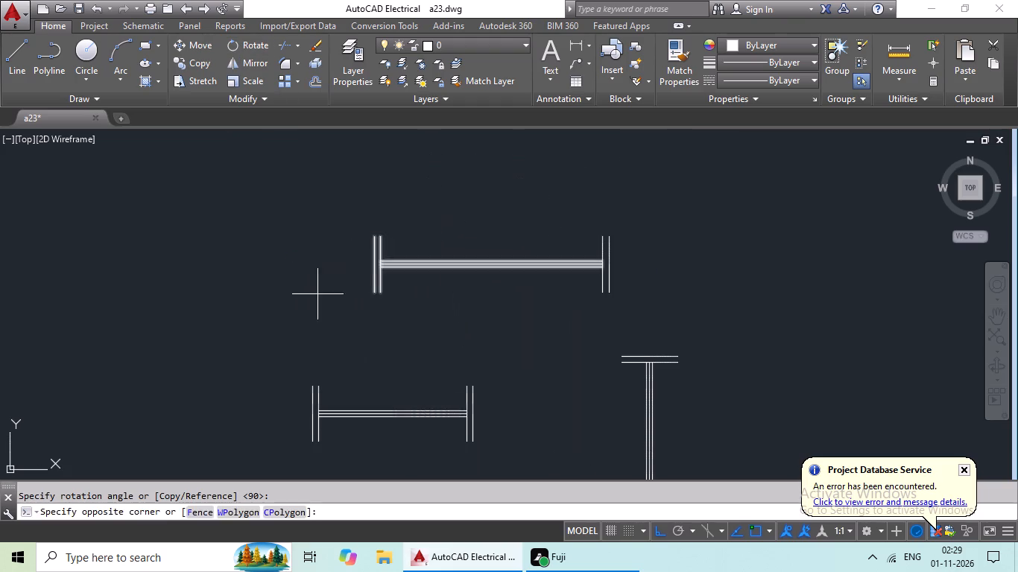
left_click_drag(317, 299, 689, 232)
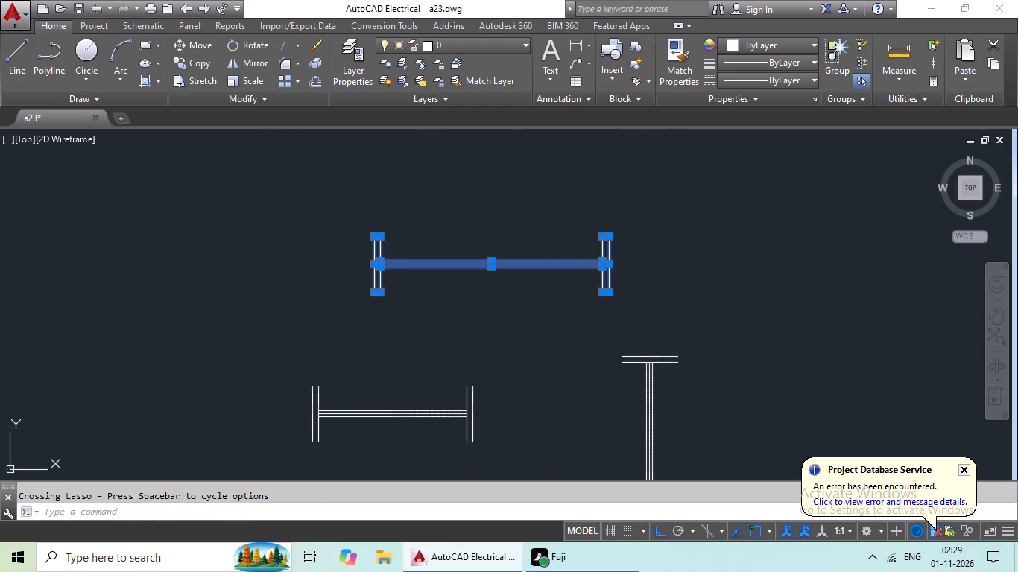
key("ctrl+c")
key("ctrl+v")
middle_click_drag(444, 295, 545, 144)
middle_click_drag(130, 314, 256, 316)
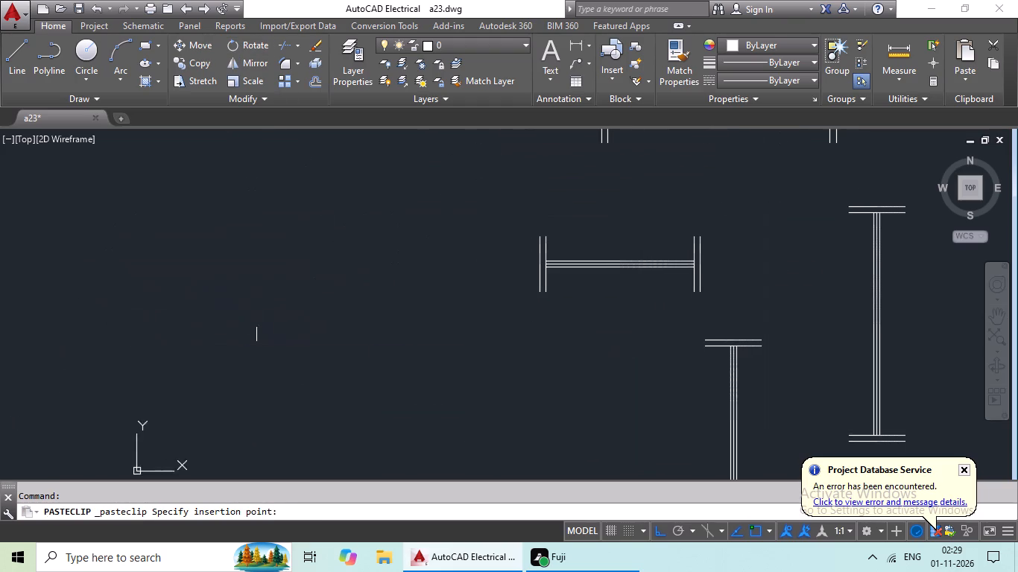
left_click(207, 325)
Delete the four vertical end lines of the new 3' duplicate, keeping its three horizontal lines.
scroll(382, 270, "up", 1)
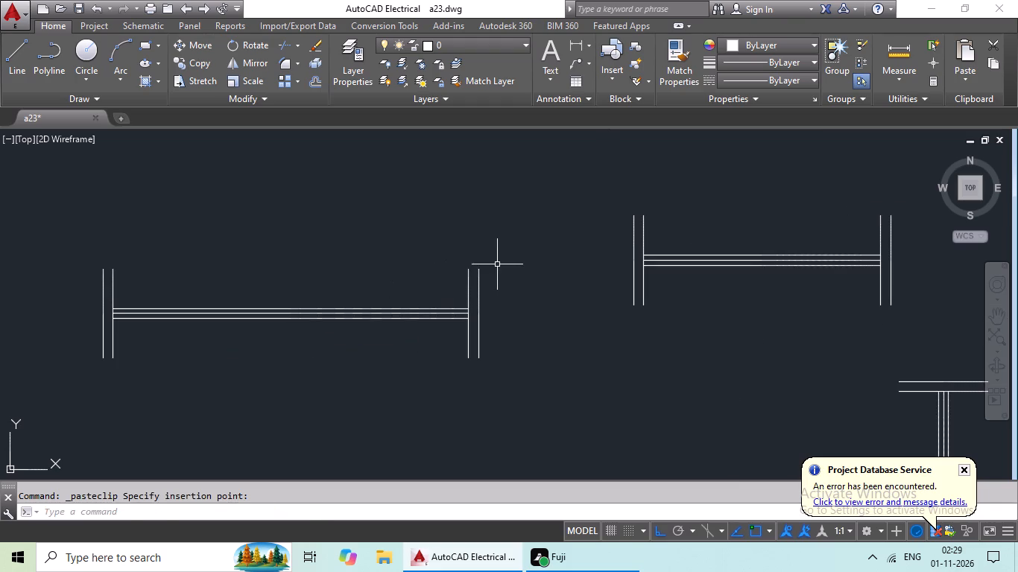
left_click_drag(528, 263, 446, 296)
left_click_drag(222, 261, 59, 303)
left_click(59, 302)
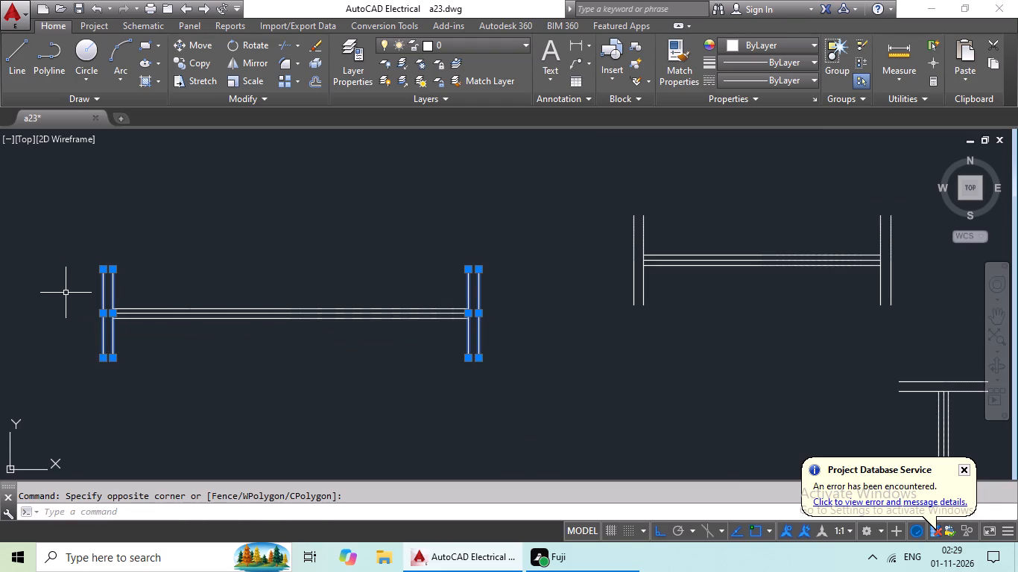
key("Delete")
key("Escape")
key("Escape")
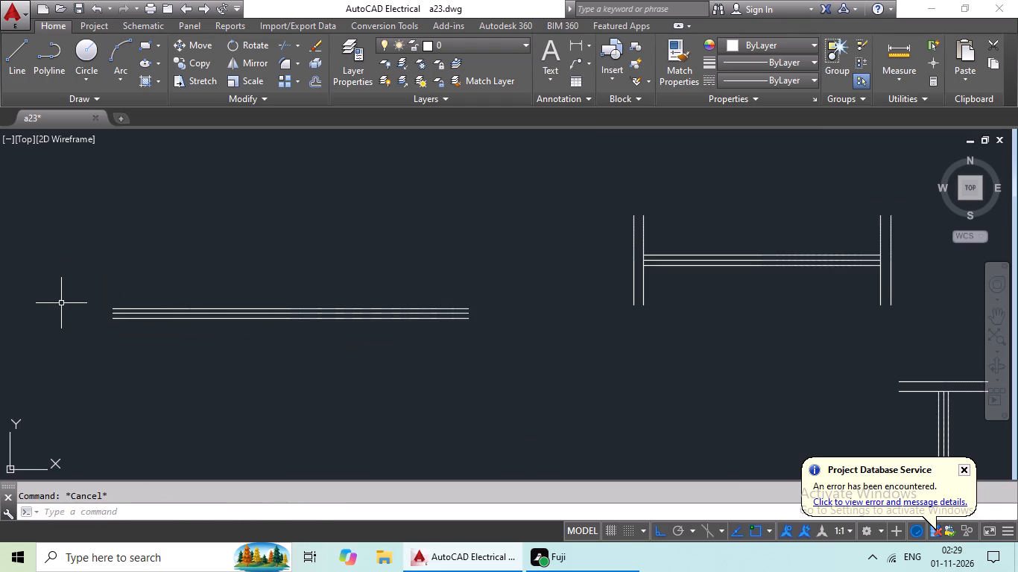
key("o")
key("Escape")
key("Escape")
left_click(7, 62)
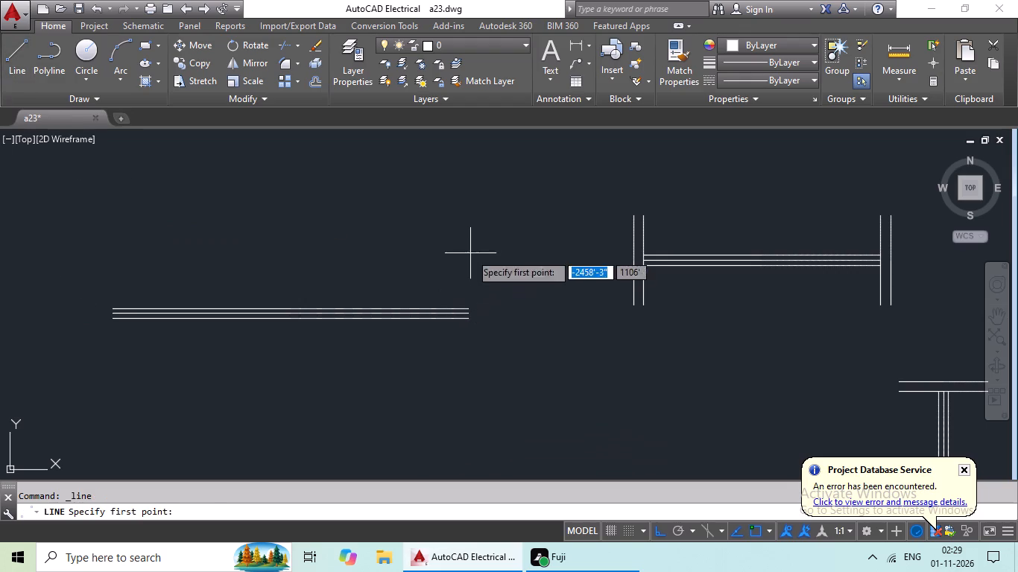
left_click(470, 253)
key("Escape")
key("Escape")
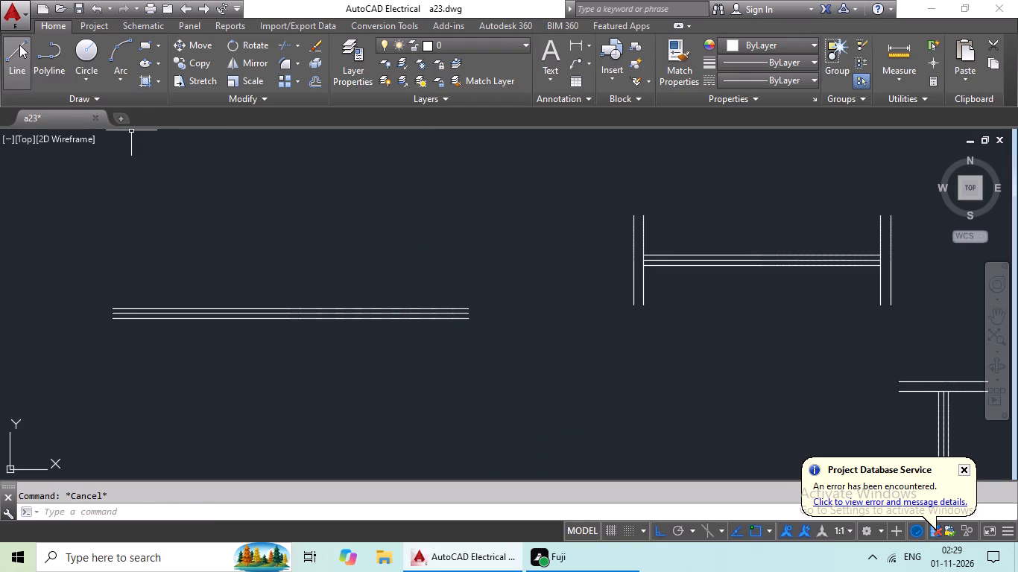
Draw a 6" vertical line just beyond the right end of the three horizontal lines.
left_click(19, 50)
left_click_drag(491, 262, 497, 360)
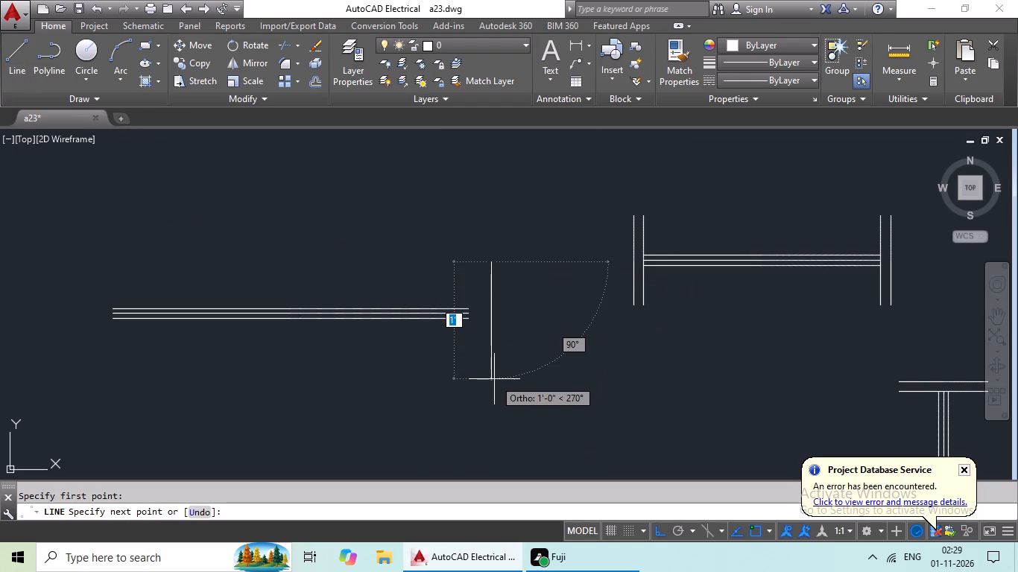
type("6\"")
key("Return")
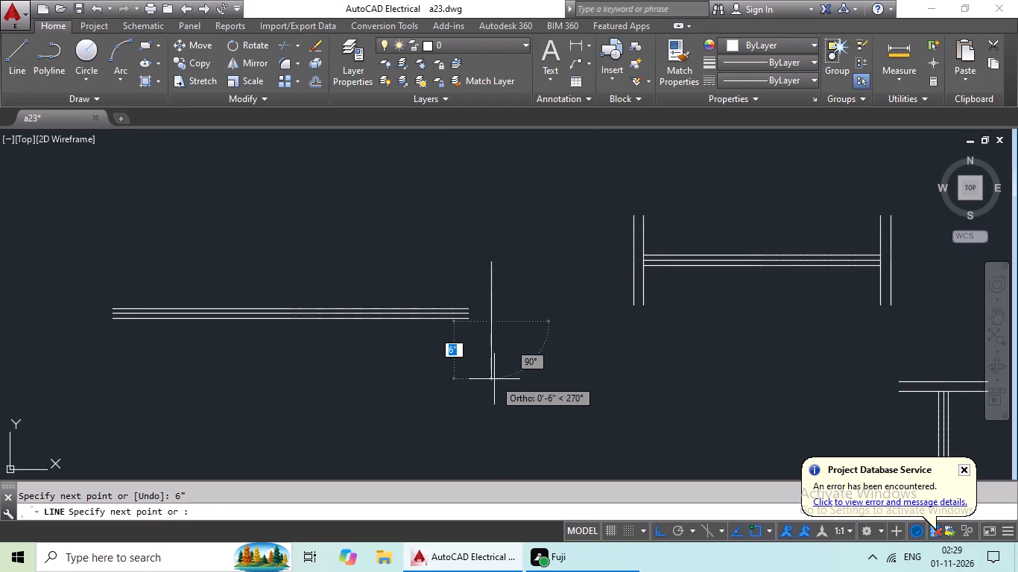
key("Escape")
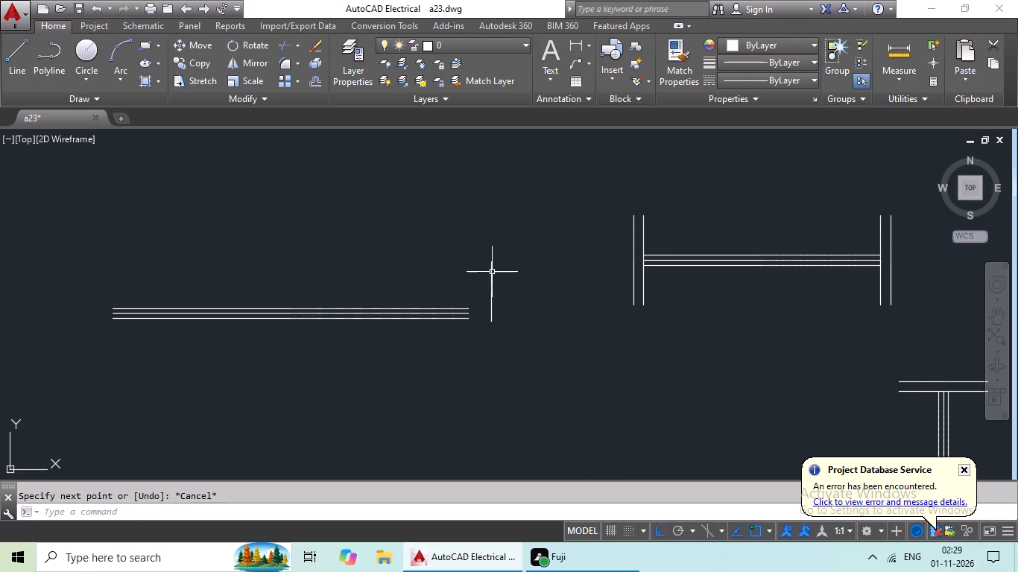
Copy the 6" line from its midpoint onto the right endpoint of the middle horizontal line.
left_click(493, 272)
left_click(177, 60)
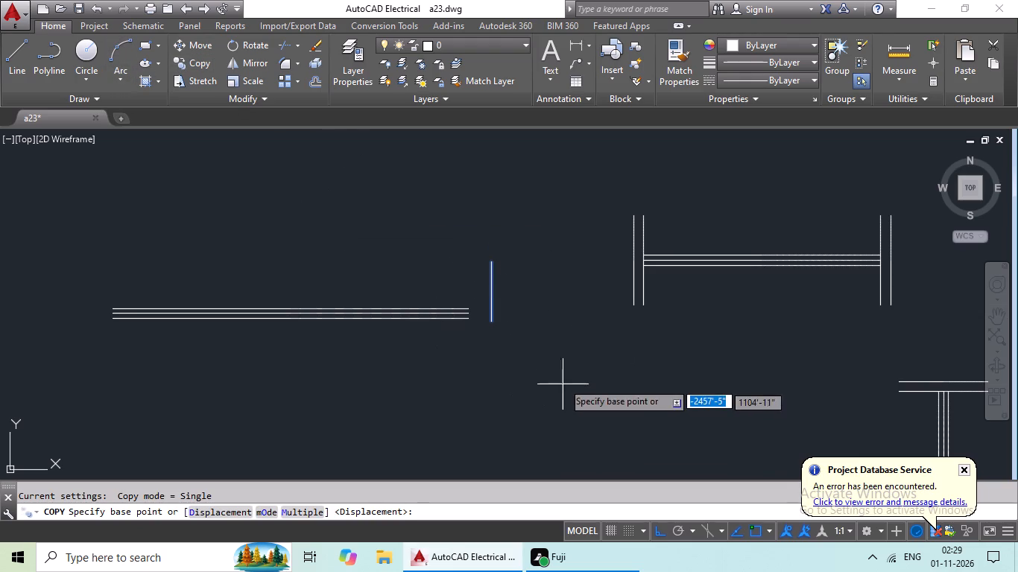
scroll(559, 363, "up", 1)
left_click(453, 251)
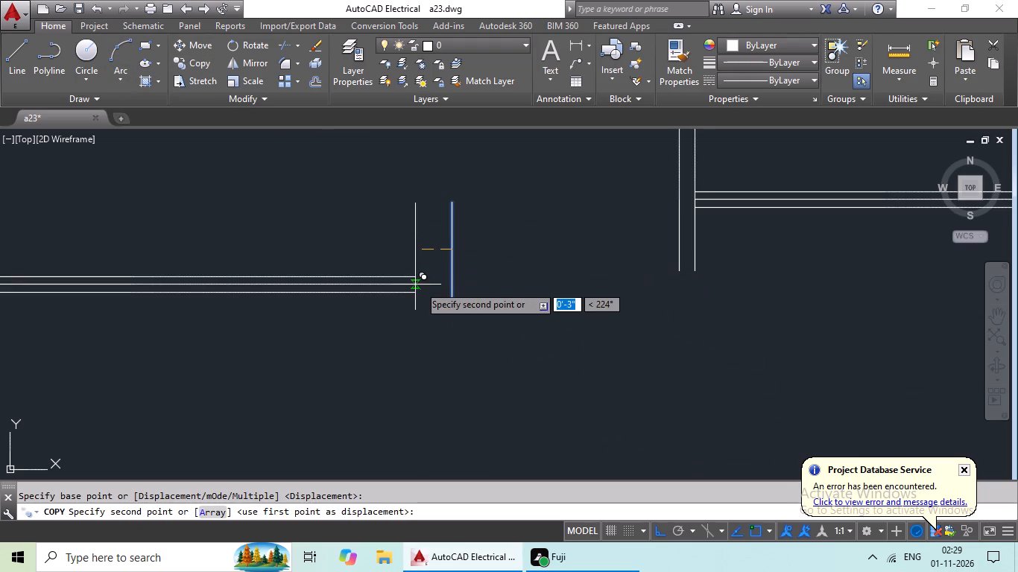
left_click(418, 285)
Delete the original freestanding 6" vertical line.
left_click_drag(501, 218, 433, 296)
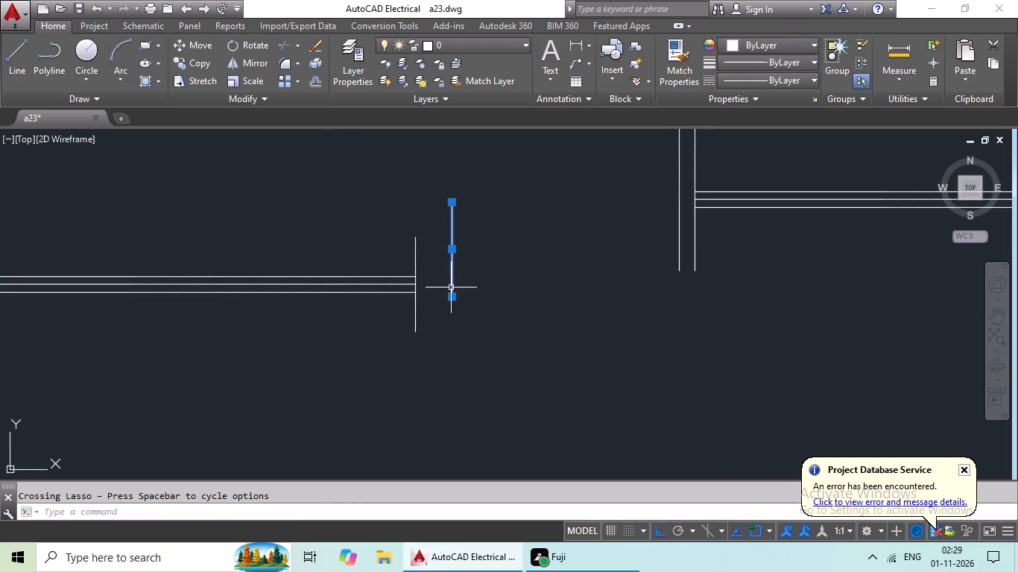
key("Delete")
Offset the 6" right end line 3' toward the left end of the horizontal lines.
scroll(450, 297, "down", 2)
middle_click_drag(458, 297, 558, 314)
key("Escape")
key("Escape")
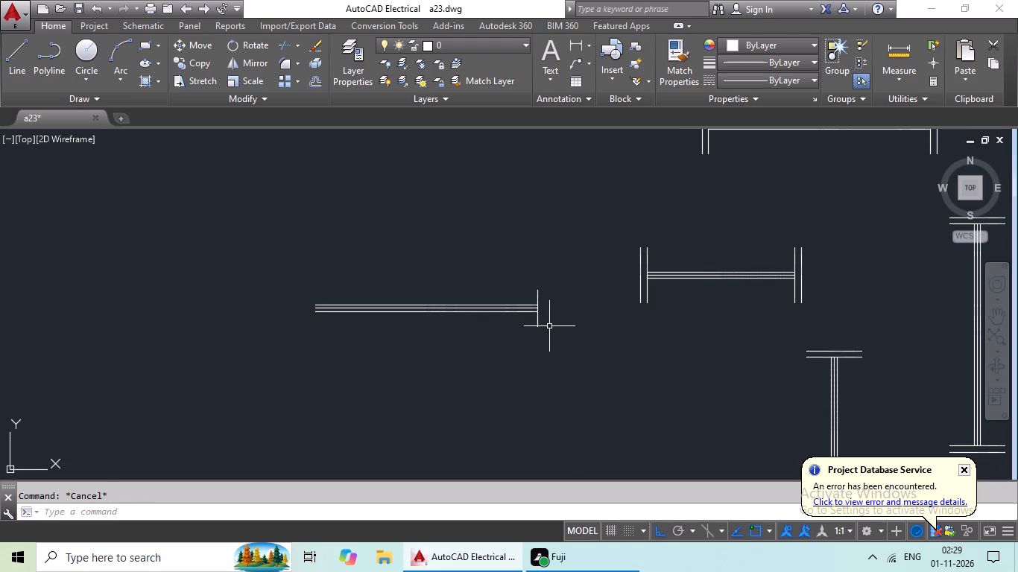
key("o")
key("Return")
type("3'")
key("Return")
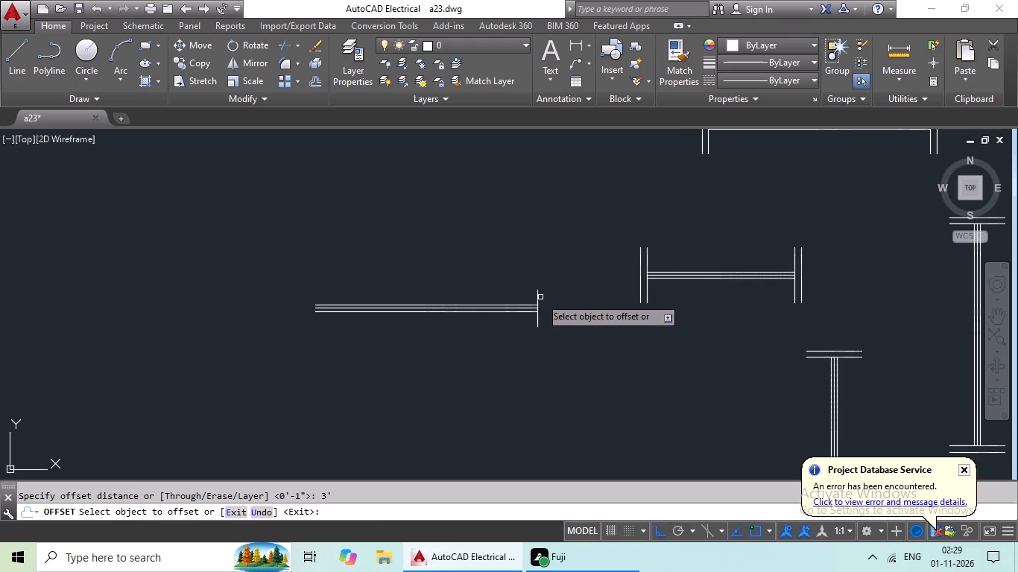
left_click_drag(539, 294, 523, 293)
left_click(446, 292)
key("Escape")
key("Escape")
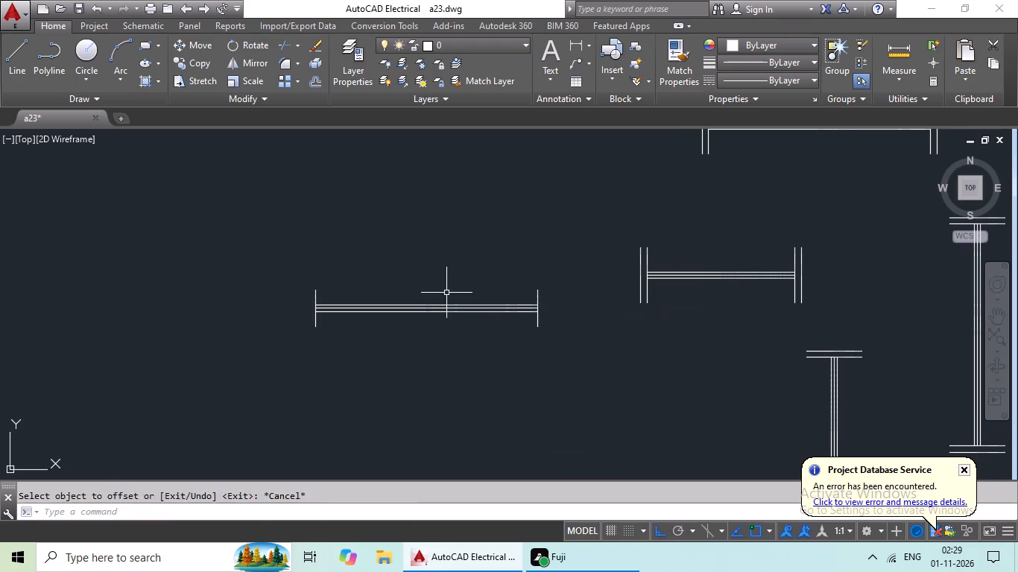
Offset both 6" end lines 1" outward to double the ends of the symbol.
key("o")
key("Return")
type("1\"")
key("Return")
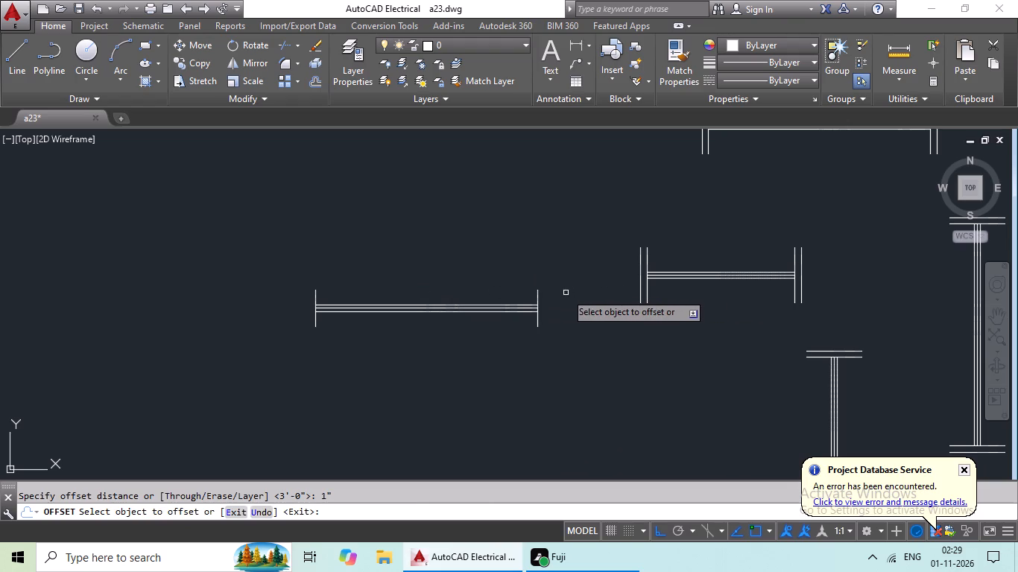
left_click_drag(537, 290, 549, 290)
left_click_drag(573, 286, 554, 290)
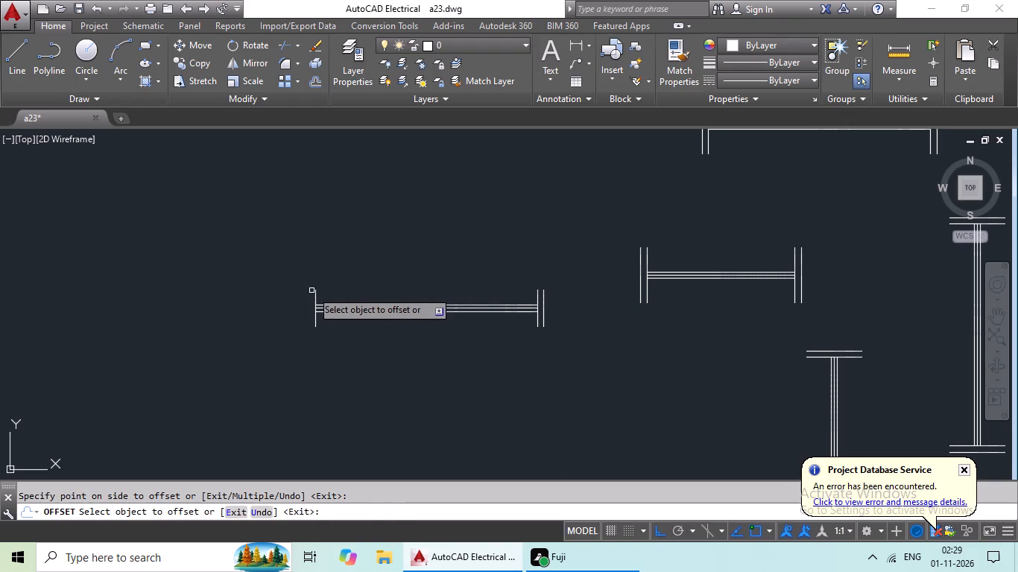
left_click_drag(313, 290, 297, 299)
left_click_drag(314, 290, 300, 299)
left_click(300, 299)
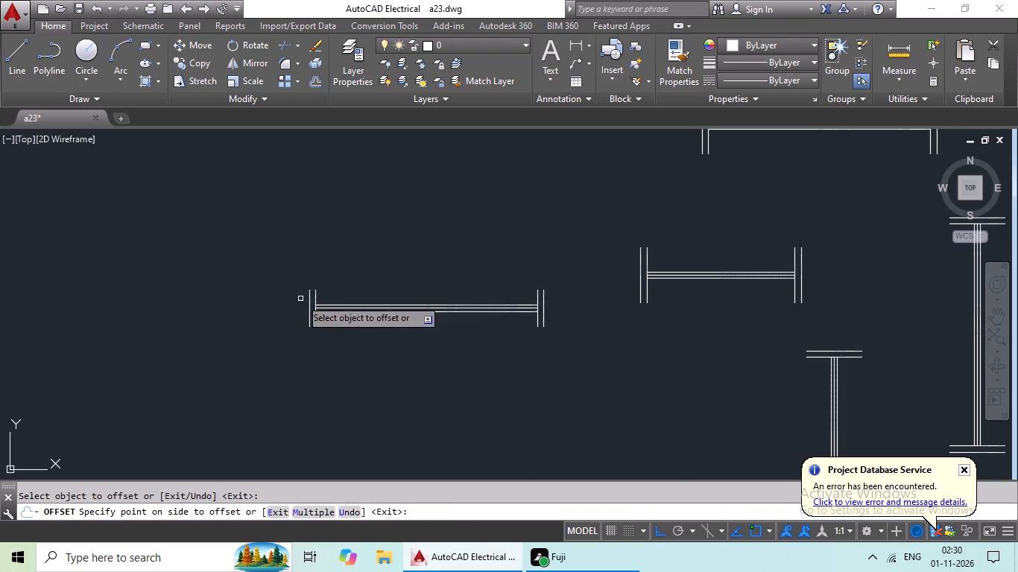
key("Escape")
Copy the 3' horizontal symbol with 6" ends and paste a duplicate below it.
left_click_drag(329, 264, 584, 271)
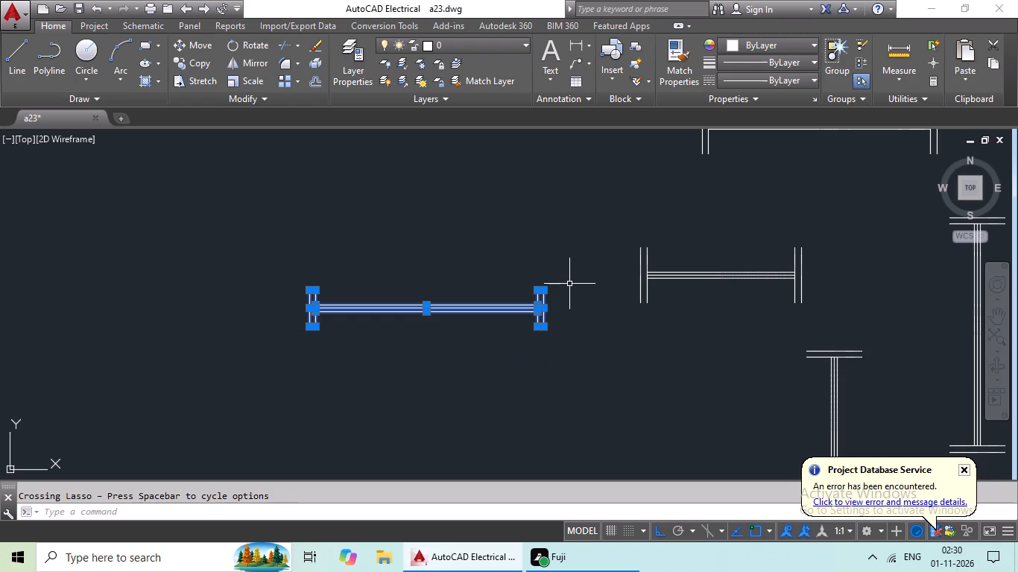
key("ctrl+c")
key("ctrl+v")
scroll(435, 375, "down", 1, "ctrl")
middle_click_drag(434, 375, 447, 261)
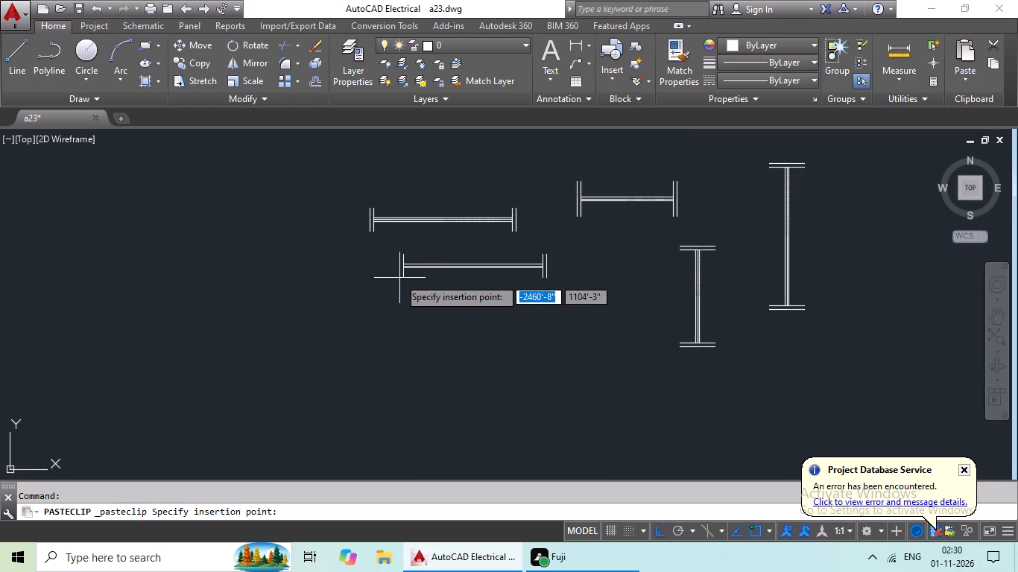
left_click(385, 298)
Rotate the pasted 6"-ended symbol 90° about its upper-right corner to make it vertical.
scroll(421, 271, "up", 2)
left_click_drag(415, 256, 385, 368)
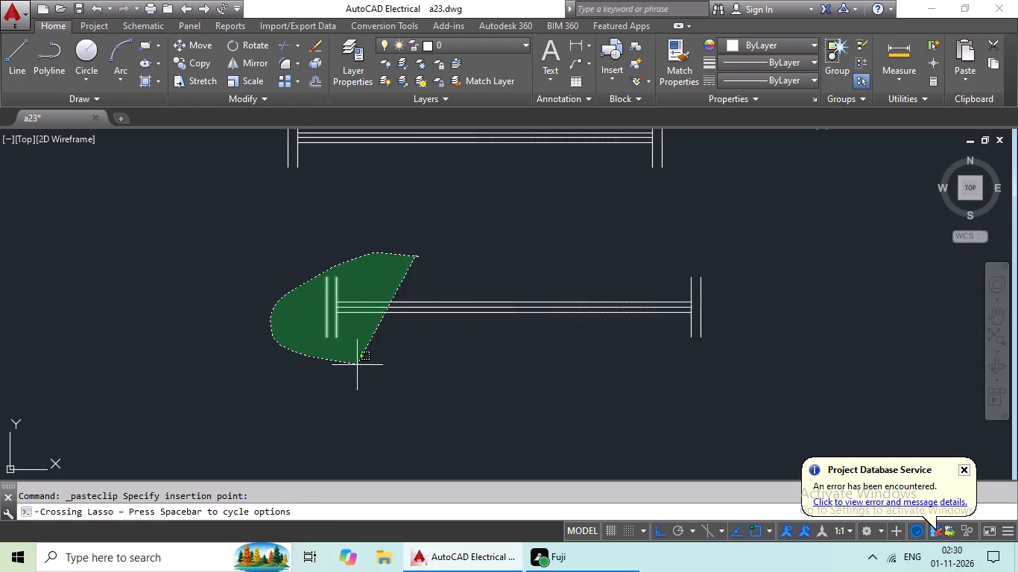
left_click_drag(385, 368, 768, 243)
left_click(244, 44)
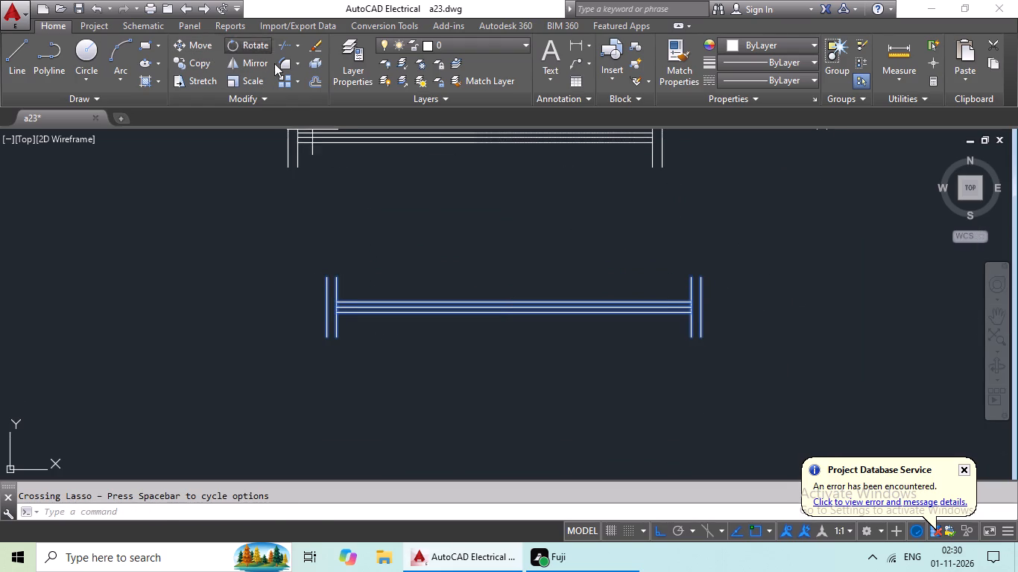
left_click_drag(698, 275, 698, 259)
left_click(701, 238)
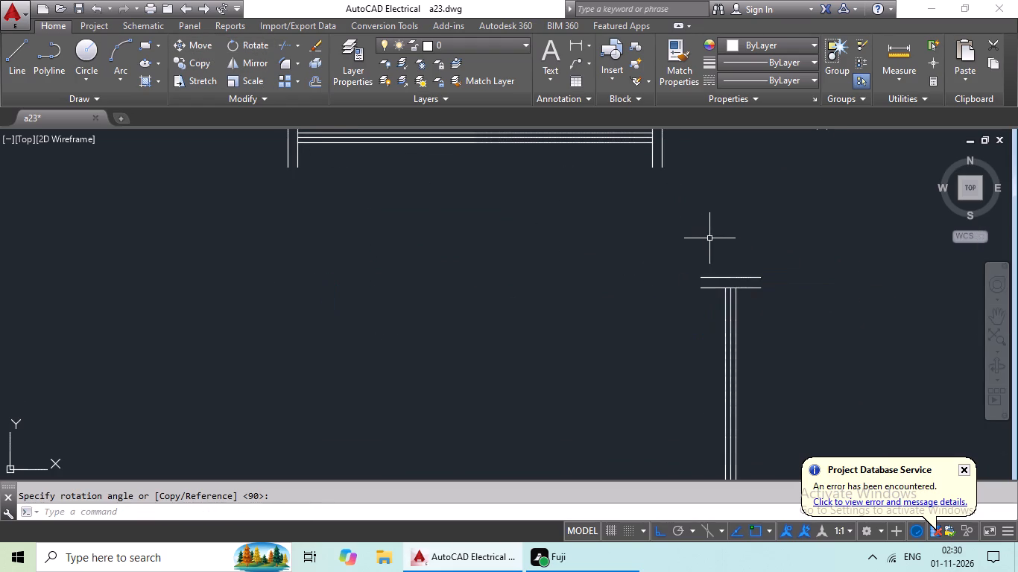
scroll(711, 240, "down", 2)
middle_click_drag(714, 241, 534, 314)
middle_click_drag(589, 305, 563, 312)
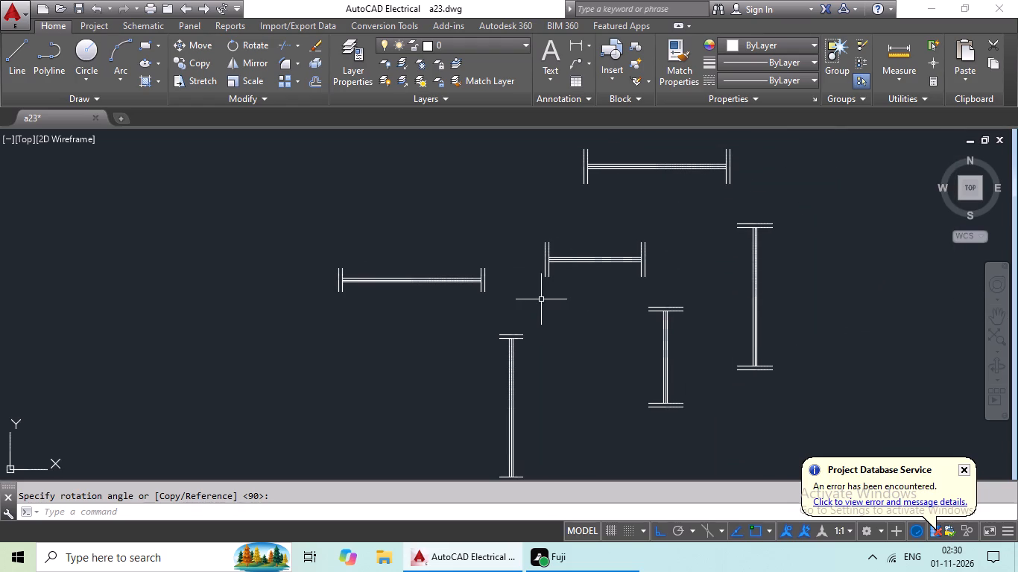
Copy the 3' horizontal symbol with 6" ends and paste a duplicate below it.
middle_click_drag(565, 302, 618, 303)
scroll(440, 271, "up", 1)
left_click_drag(414, 250, 531, 360)
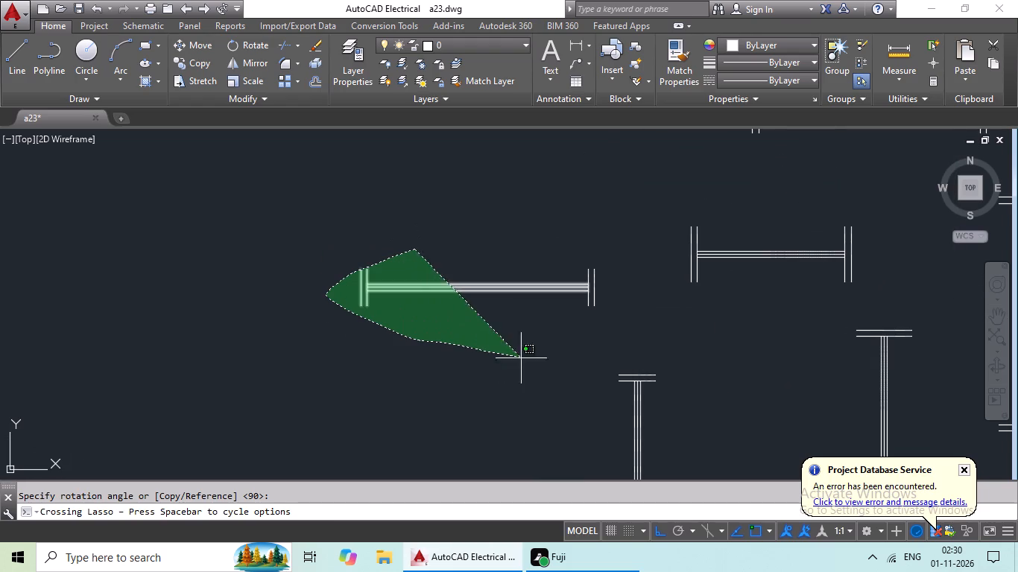
left_click_drag(531, 360, 630, 271)
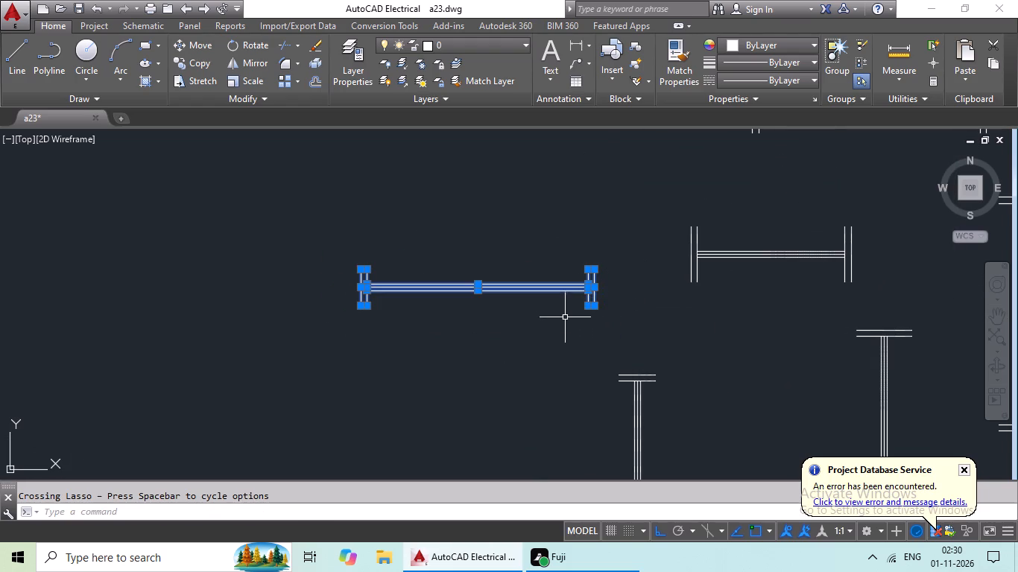
key("ctrl+c")
key("ctrl+v")
middle_click_drag(432, 368, 436, 261)
left_click(335, 340)
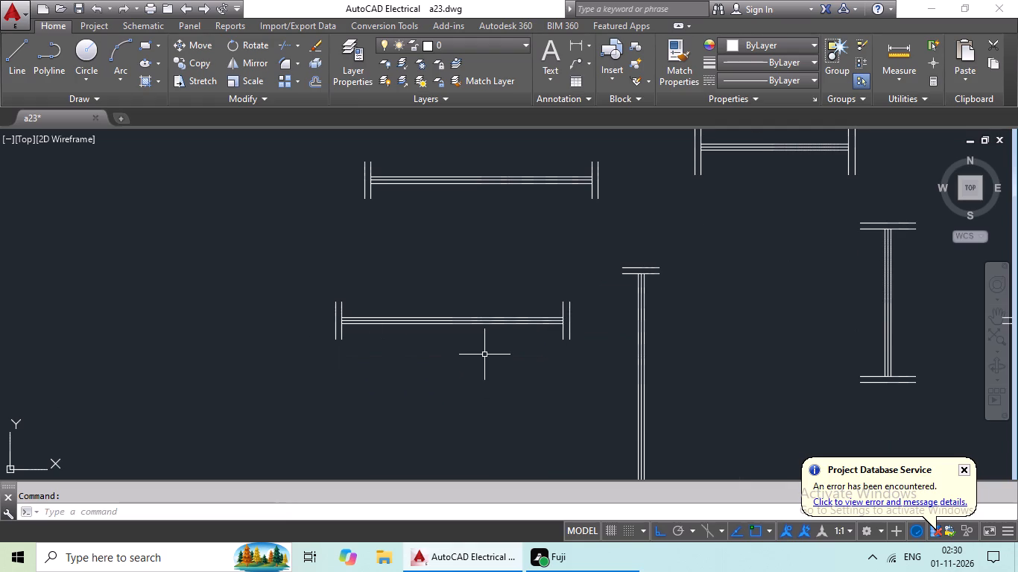
Offset the pasted symbol's inner right end line 2' toward its left end.
scroll(484, 355, "up", 1)
middle_click_drag(486, 355, 379, 362)
scroll(516, 295, "up", 2)
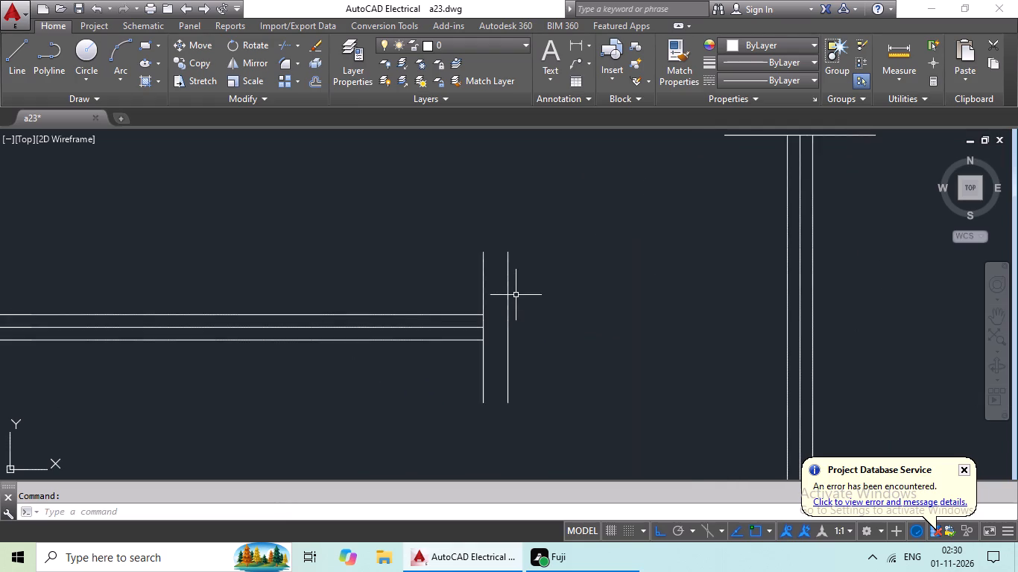
scroll(528, 282, "down", 1)
scroll(609, 305, "down", 1)
middle_click_drag(608, 305, 714, 314)
key("Escape")
key("Escape")
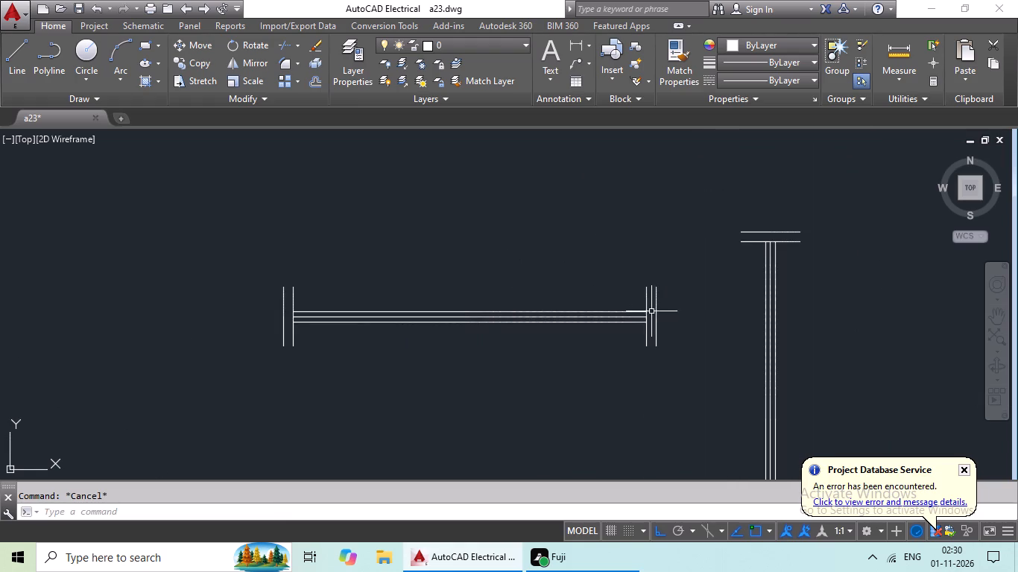
key("o")
key("Return")
type("2'")
key("Return")
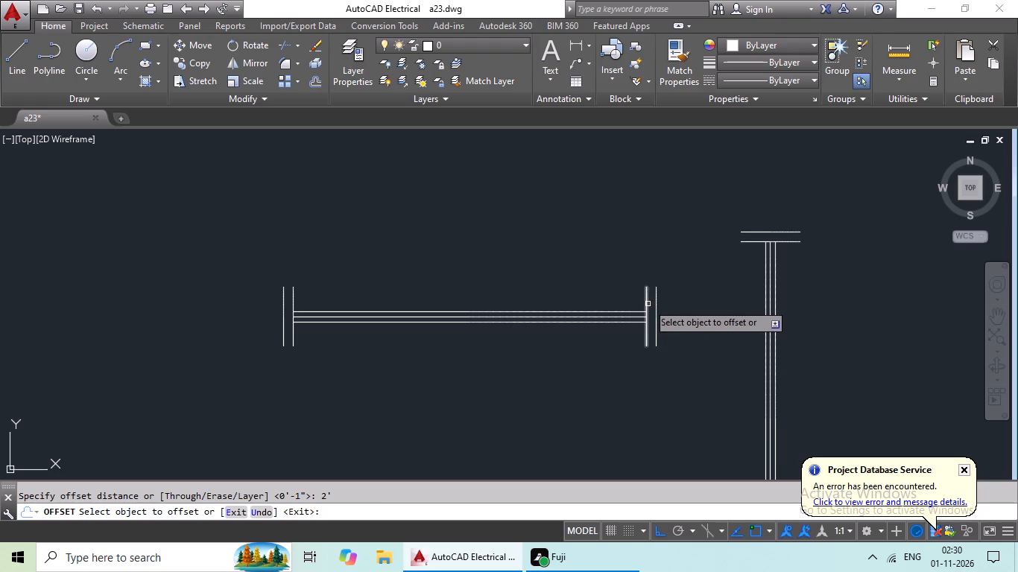
left_click_drag(649, 294, 627, 297)
left_click_drag(648, 289, 573, 295)
left_click(513, 295)
key("Escape")
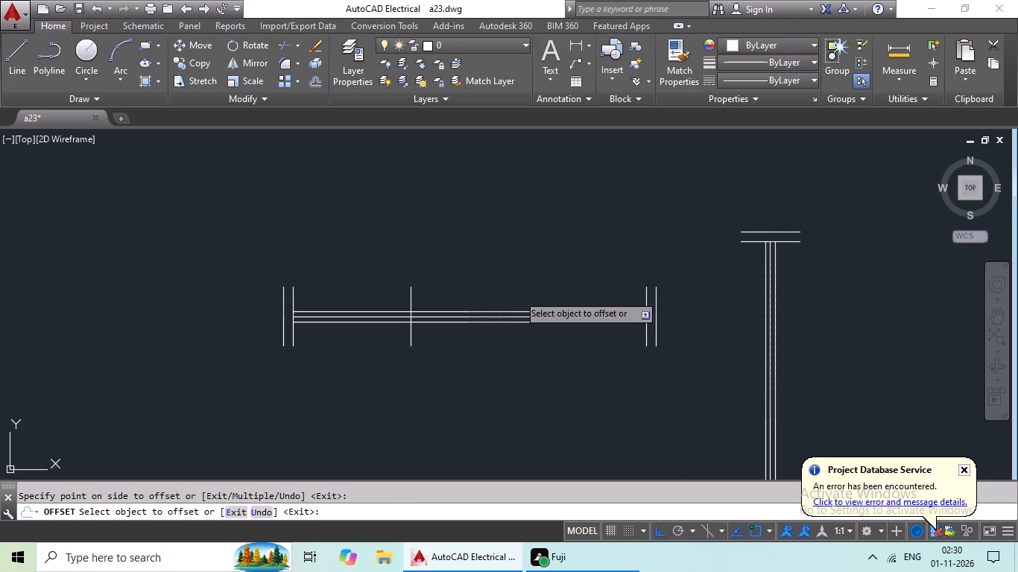
key("Escape")
Offset the new end line 1" outward, toward the symbol's left end, to double it.
key("o")
key("Return")
key("2")
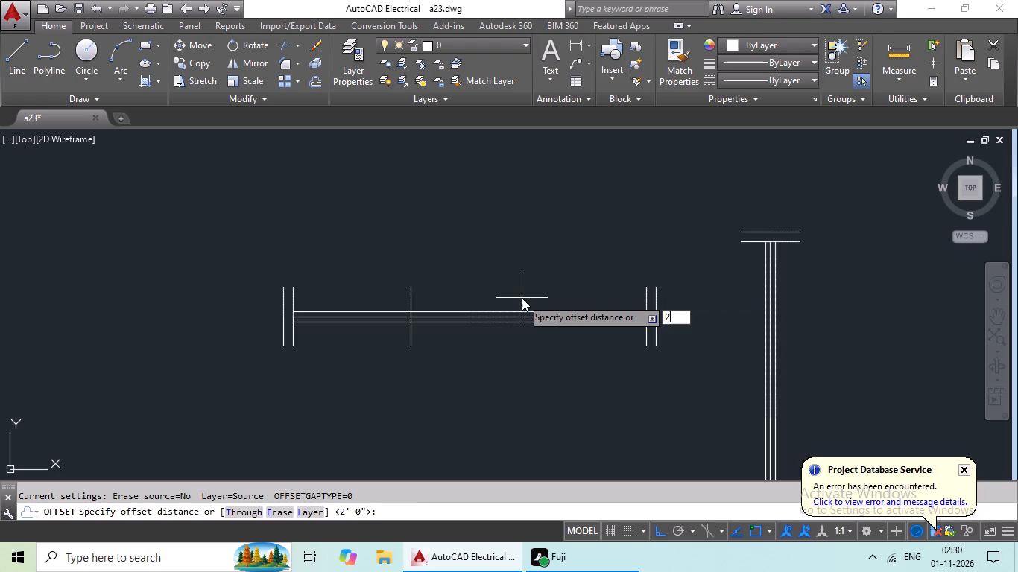
key("BackSpace")
type("1\"")
key("Return")
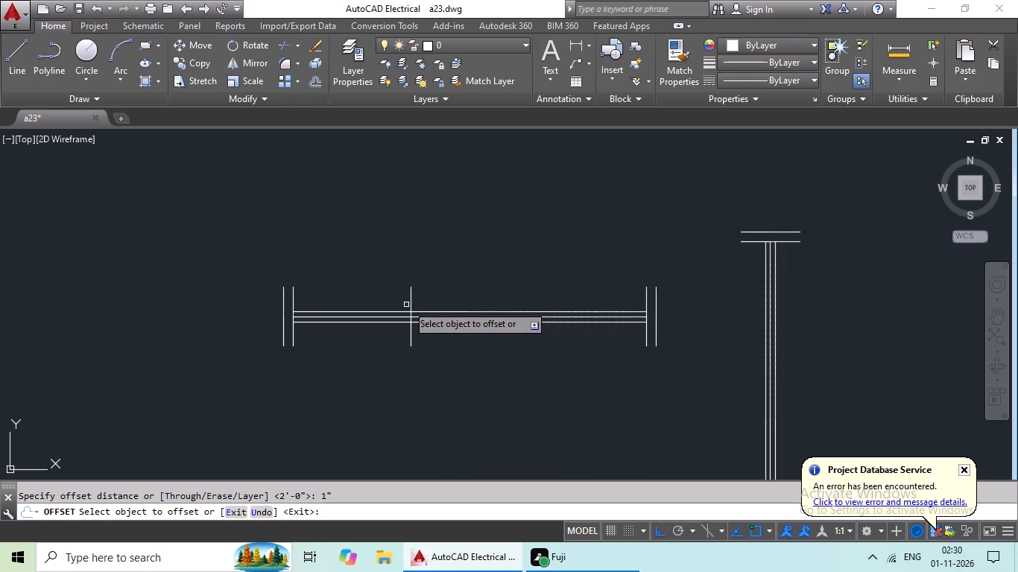
left_click(412, 291)
left_click(363, 291)
key("Escape")
key("Escape")
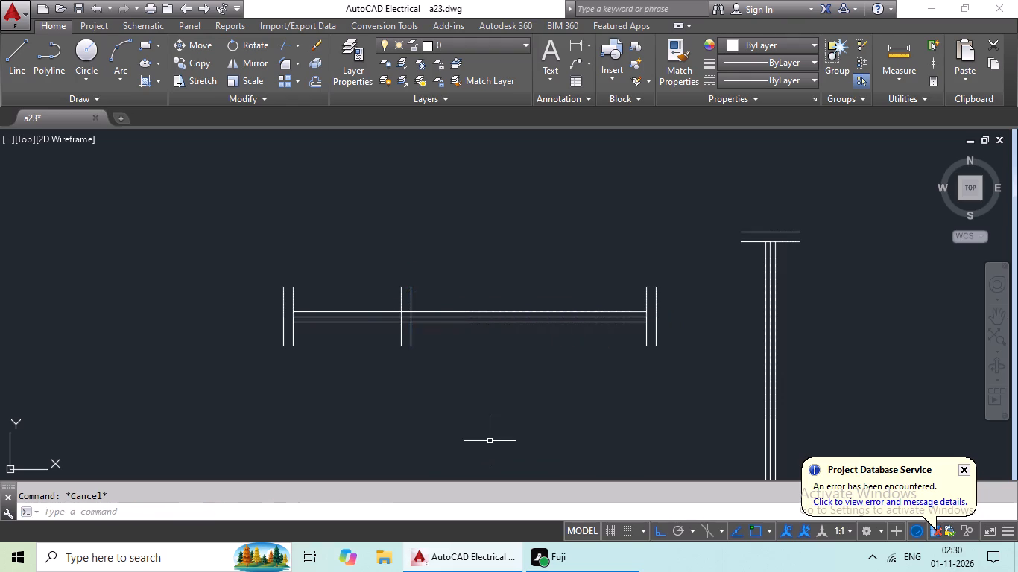
Trim the horizontal lines between the two new left end lines.
type("TR")
key("space")
key("space")
scroll(406, 311, "up", 3)
left_click_drag(406, 302, 383, 417)
left_click_drag(383, 413, 395, 399)
scroll(440, 369, "down", 3)
key("Escape")
key("Escape")
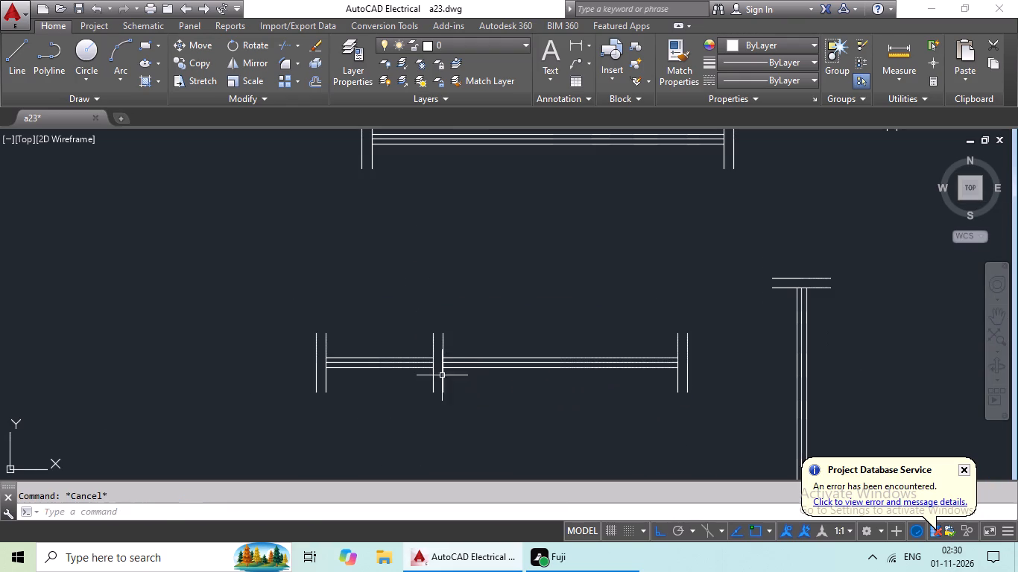
Delete the leftover horizontal lines and old double end line left of the shortened 2' symbol.
left_click_drag(412, 345, 247, 337)
key("Delete")
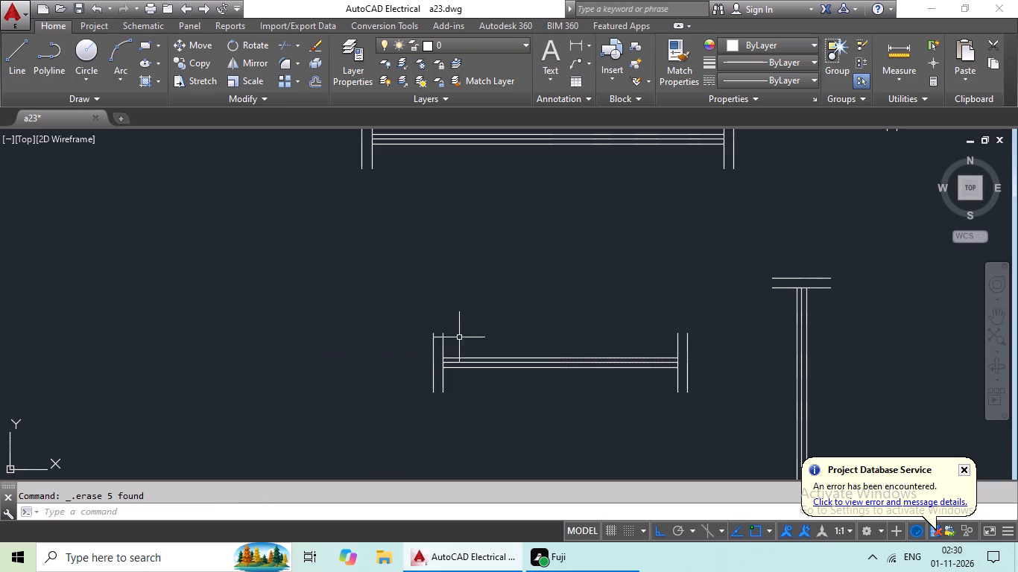
Copy the 2' horizontal symbol with 6" ends and paste a duplicate below it.
middle_click_drag(535, 325, 326, 319)
left_click_drag(328, 298, 504, 336)
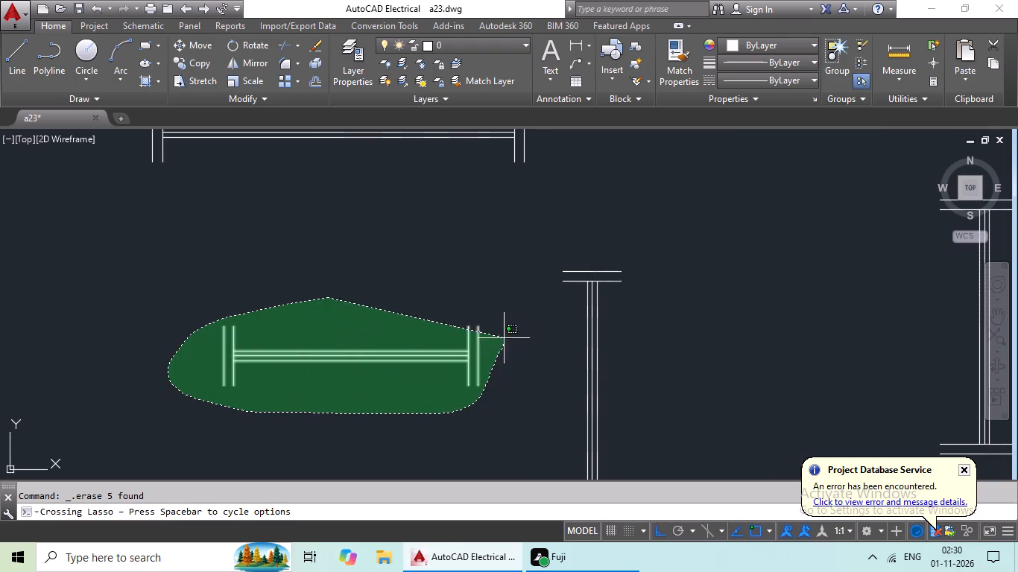
left_click_drag(504, 336, 504, 335)
key("ctrl+c")
key("ctrl+v")
scroll(368, 395, "down", 1, "ctrl")
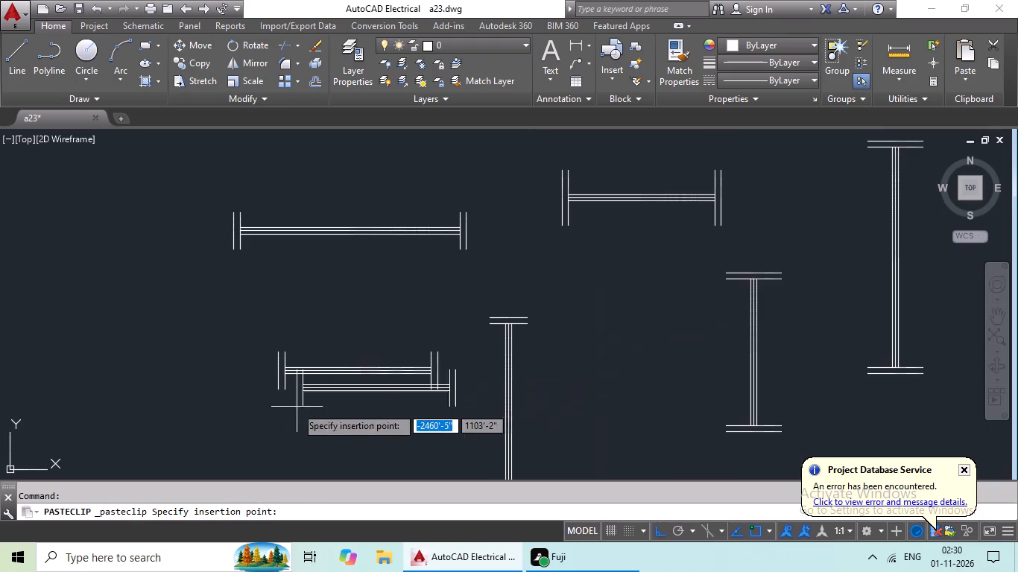
middle_click_drag(300, 398, 329, 292)
left_click(304, 363)
Rotate the pasted 2' symbol with 6" ends 90° about its upper-right corner to make it vertical.
left_click_drag(333, 307, 280, 339)
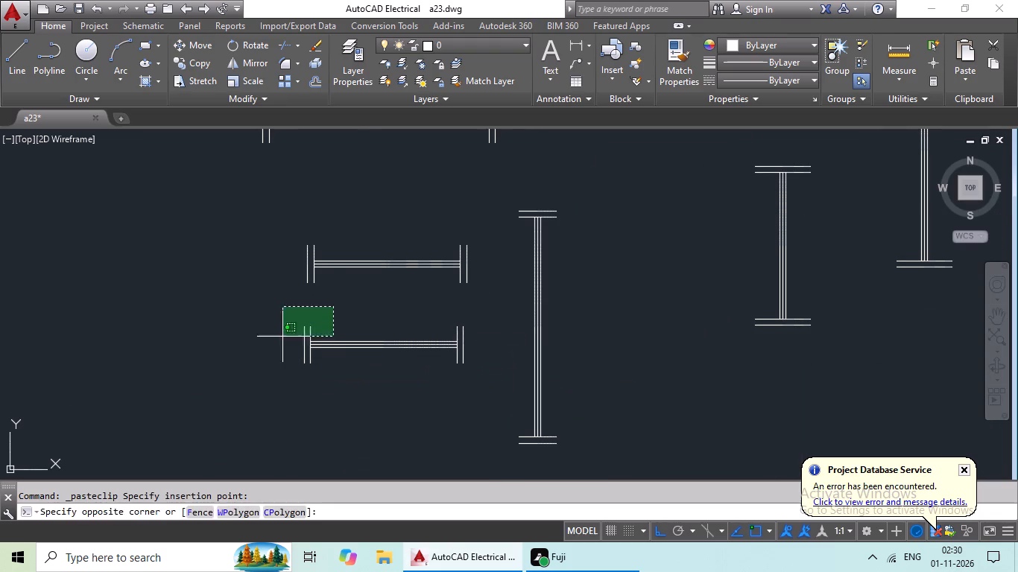
left_click_drag(280, 339, 479, 323)
left_click(242, 47)
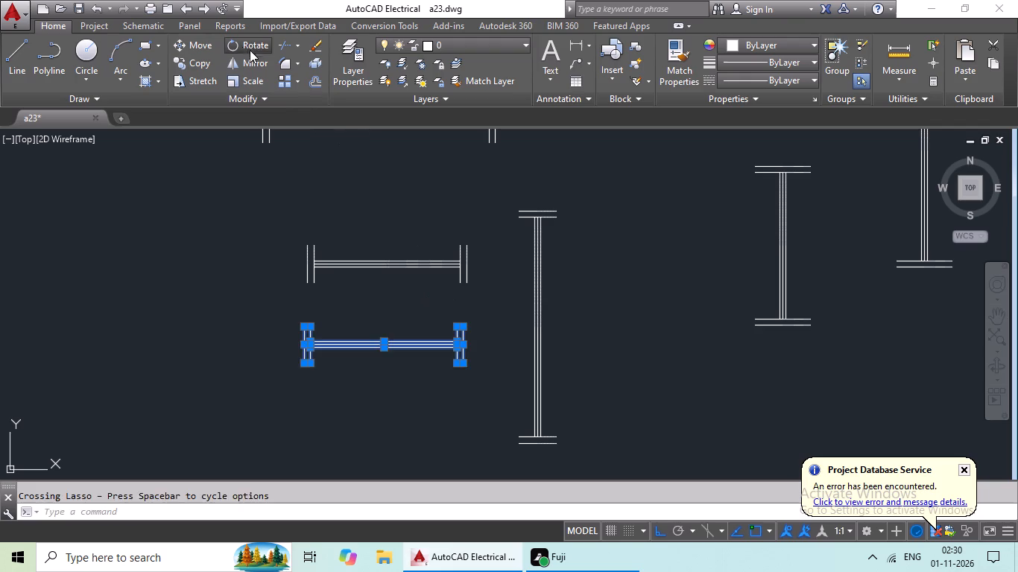
left_click_drag(463, 328, 456, 299)
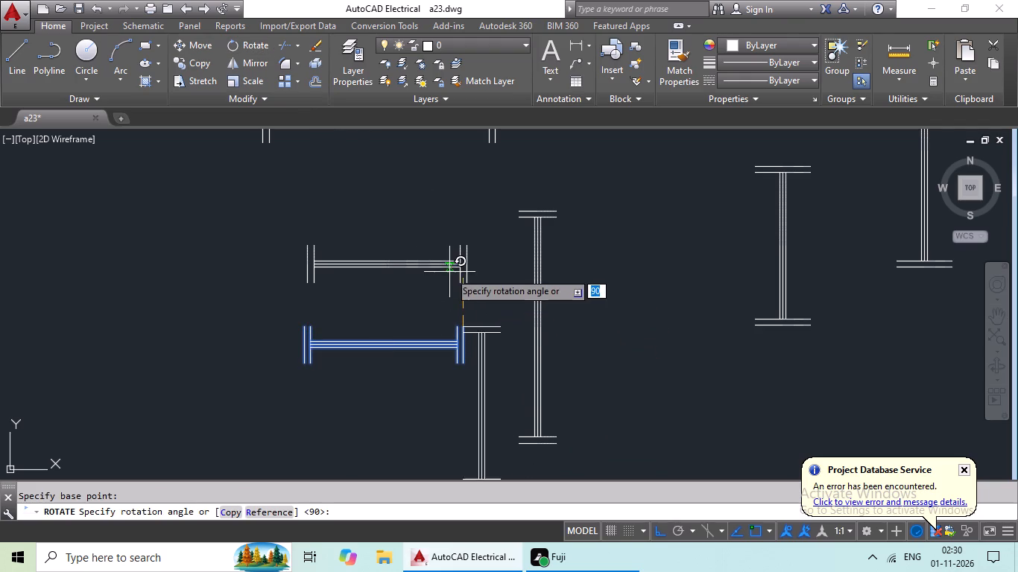
left_click(487, 275)
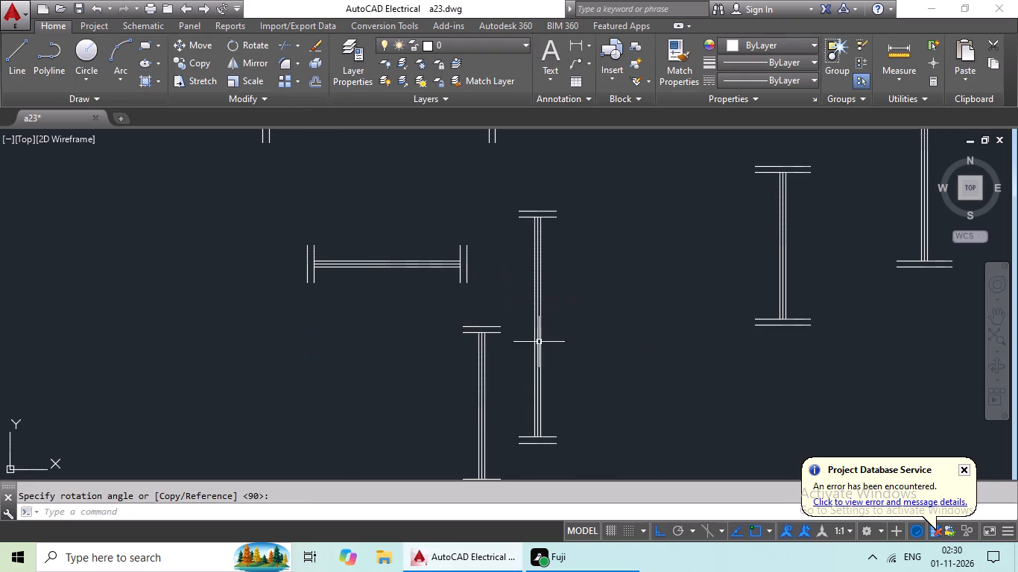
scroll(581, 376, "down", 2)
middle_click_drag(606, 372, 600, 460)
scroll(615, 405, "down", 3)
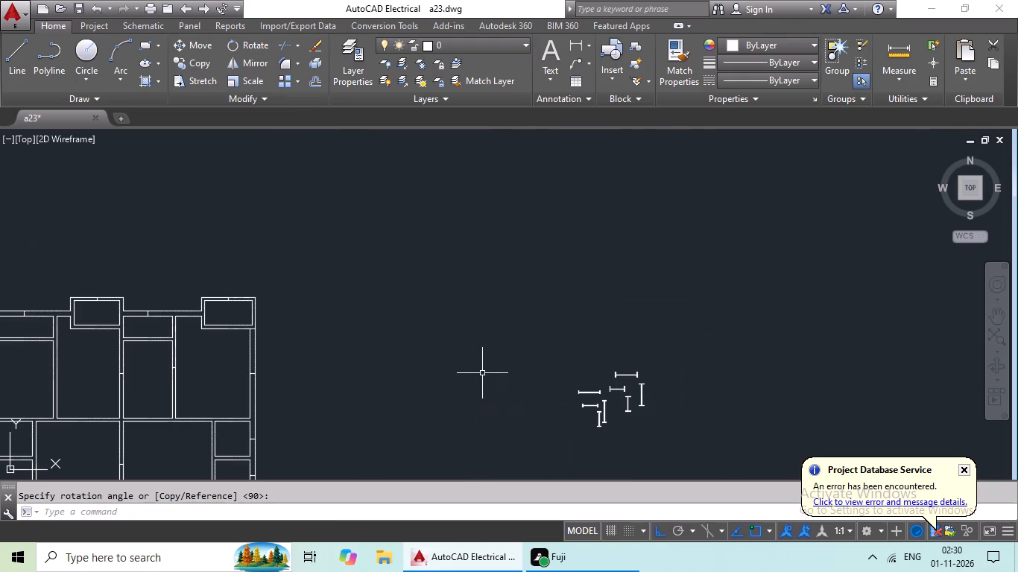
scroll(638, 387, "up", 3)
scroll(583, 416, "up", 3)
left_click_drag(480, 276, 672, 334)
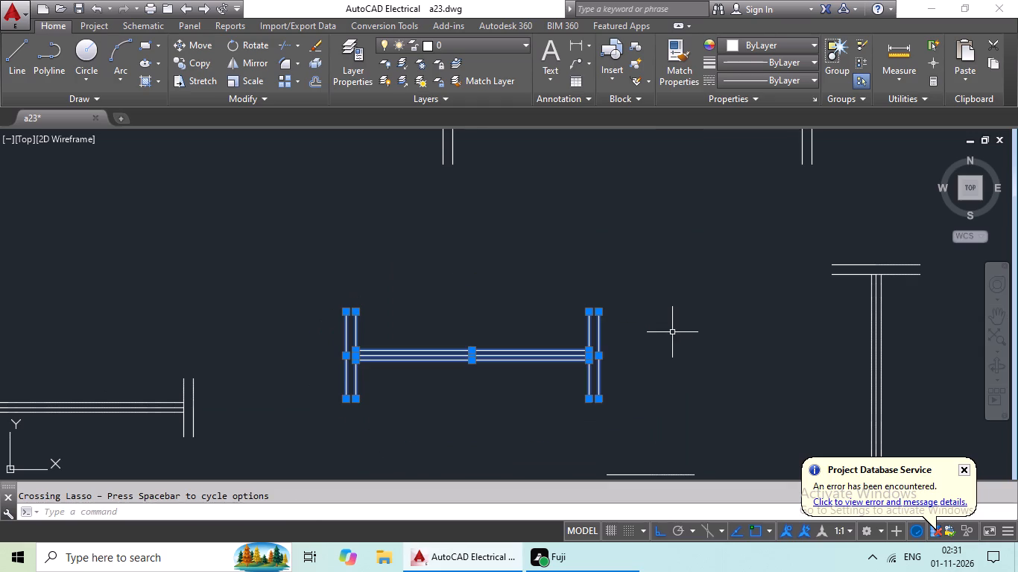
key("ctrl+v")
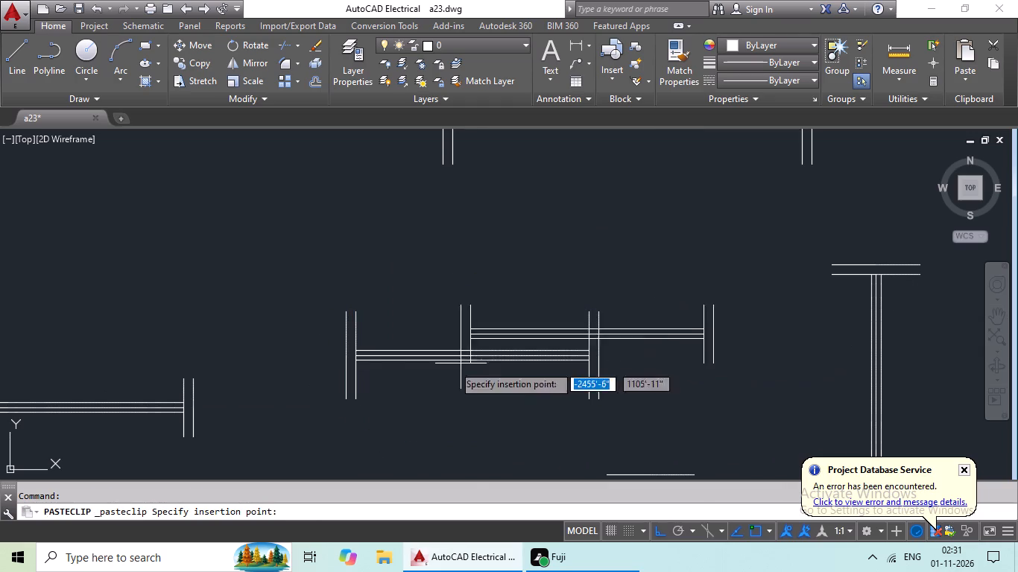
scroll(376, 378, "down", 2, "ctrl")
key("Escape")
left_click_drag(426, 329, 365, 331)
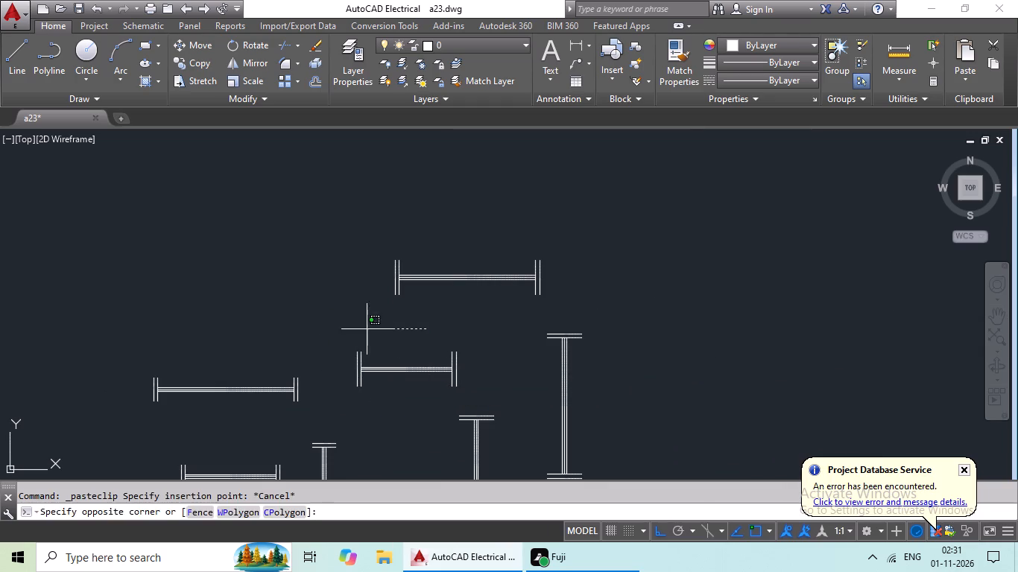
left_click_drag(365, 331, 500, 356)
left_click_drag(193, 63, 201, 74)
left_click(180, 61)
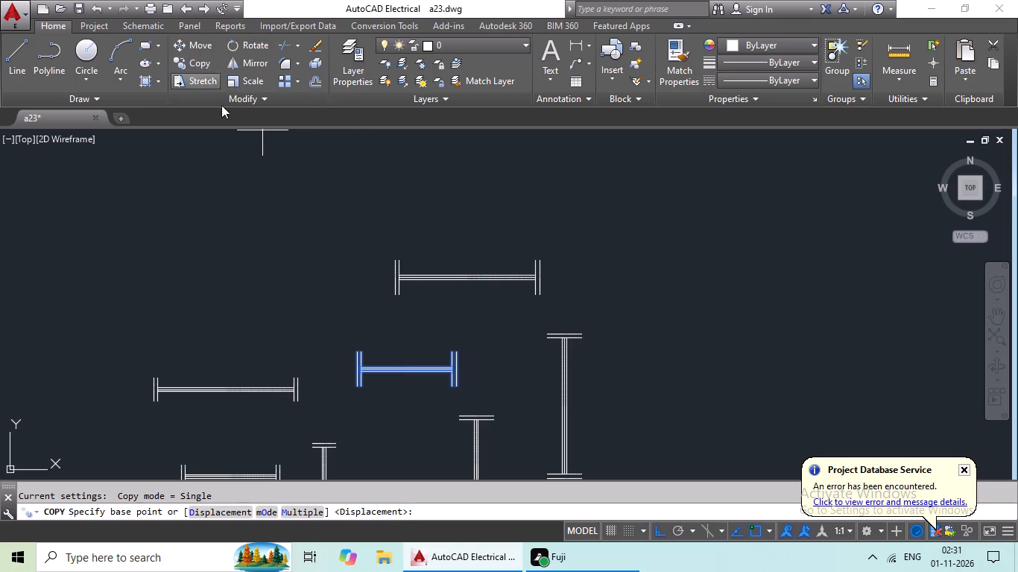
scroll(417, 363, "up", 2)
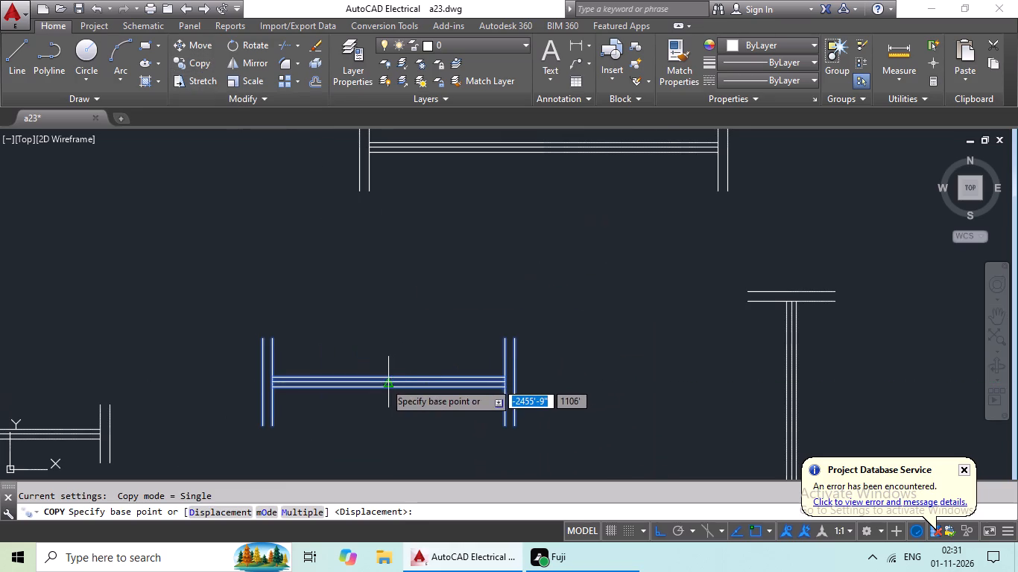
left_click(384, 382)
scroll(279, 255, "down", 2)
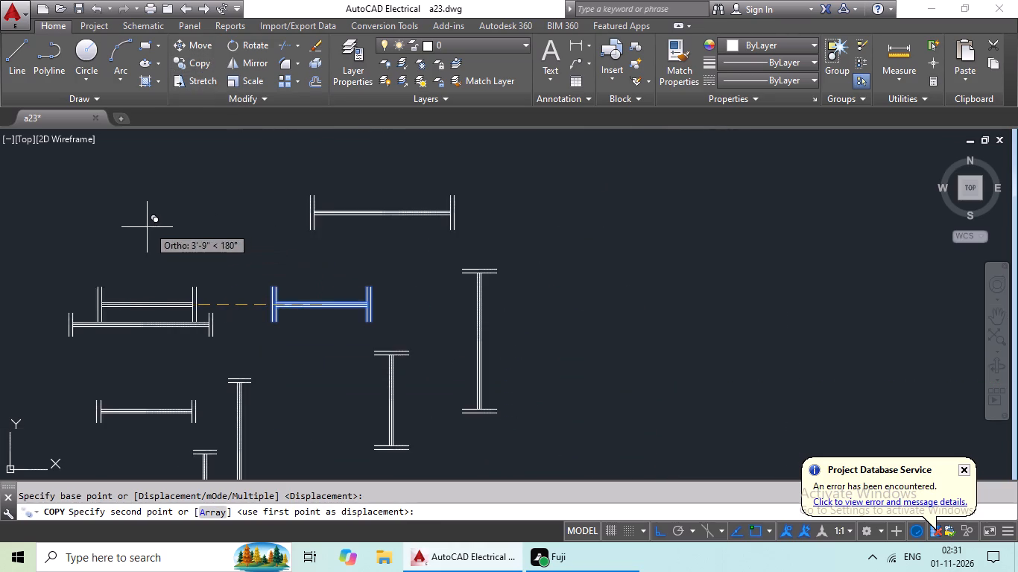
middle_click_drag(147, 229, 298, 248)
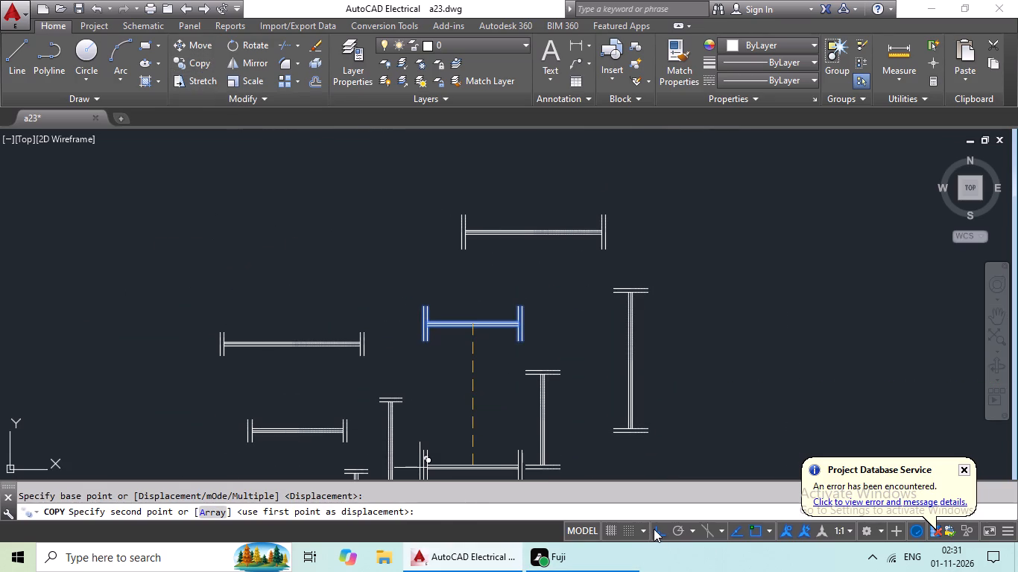
Turn off Ortho mode.
left_click(654, 529)
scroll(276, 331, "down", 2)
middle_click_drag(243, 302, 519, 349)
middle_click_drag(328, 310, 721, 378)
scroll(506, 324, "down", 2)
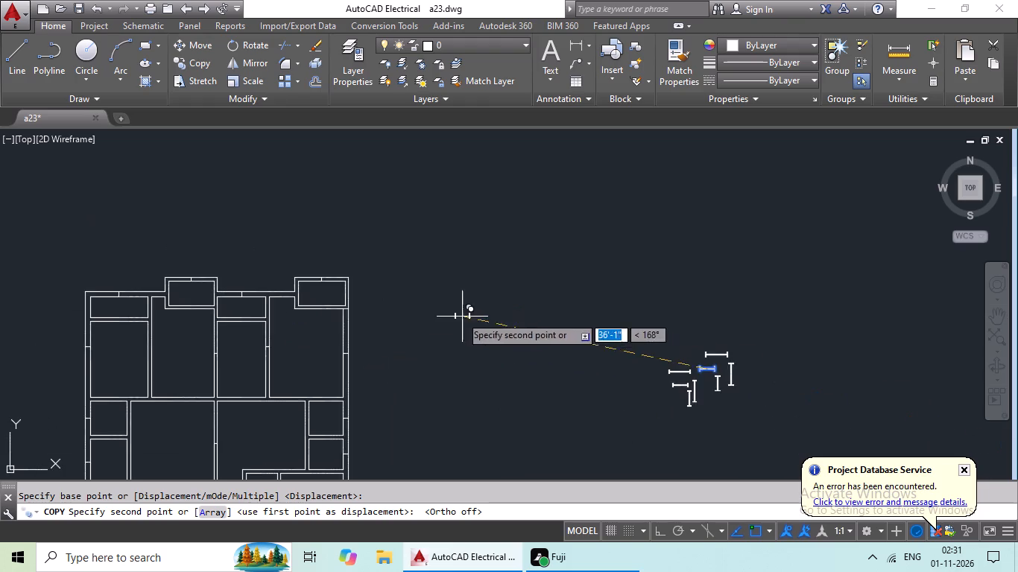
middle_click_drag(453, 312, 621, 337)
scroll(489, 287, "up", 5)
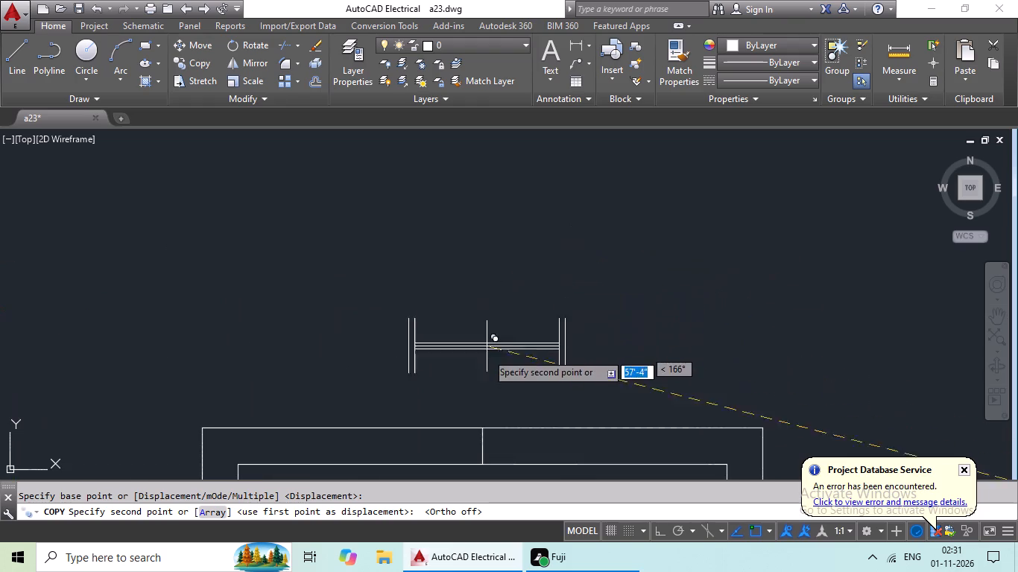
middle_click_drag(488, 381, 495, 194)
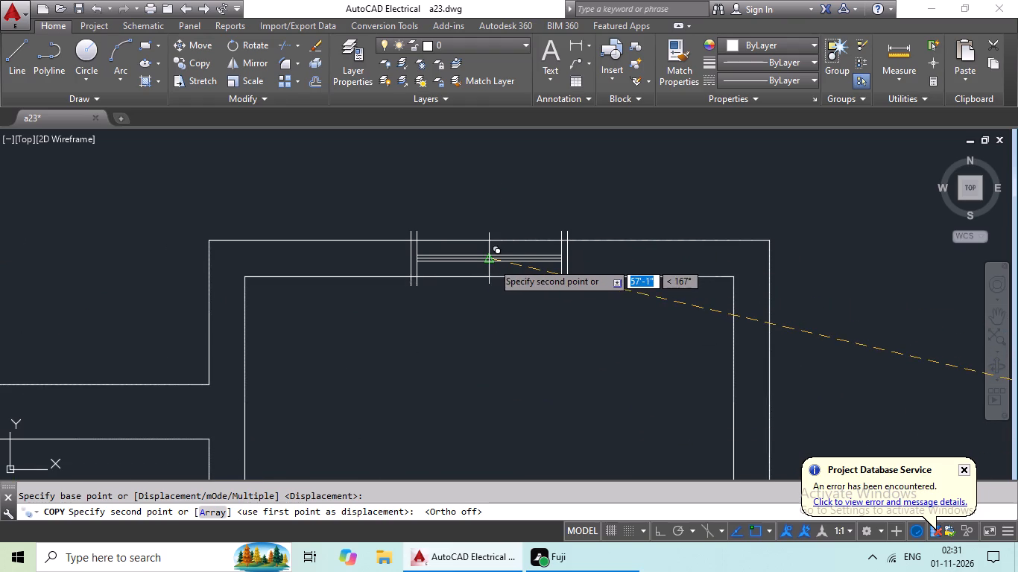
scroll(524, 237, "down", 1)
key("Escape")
Copy the vertical 3' symbol with 9" ends from its centre to the marker line in the east exterior wall below the north-east projecting room.
scroll(585, 217, "down", 2)
middle_click_drag(677, 251, 677, 250)
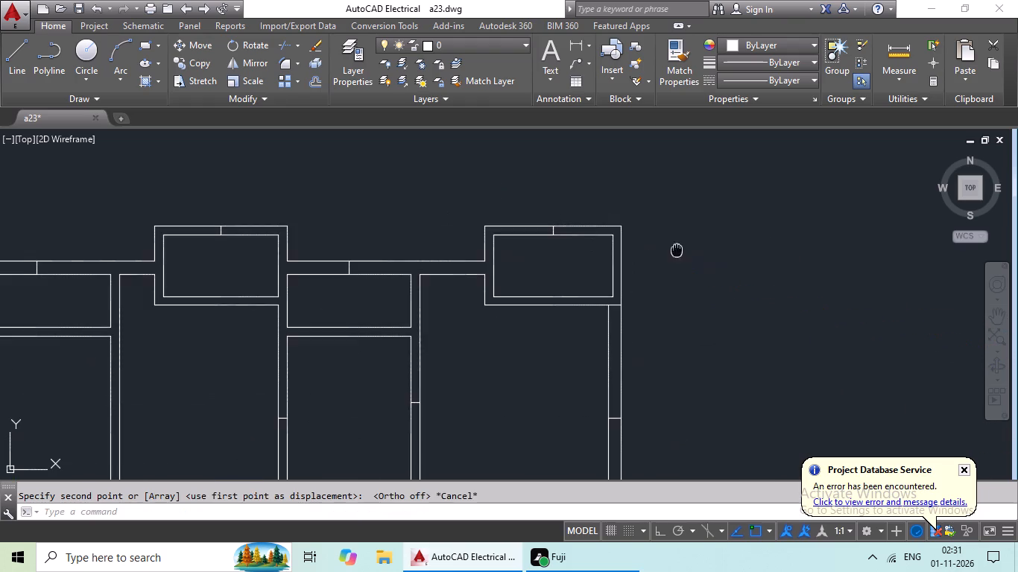
middle_click_drag(677, 250, 439, 198)
scroll(623, 238, "down", 2)
middle_click_drag(648, 267, 334, 209)
scroll(602, 247, "up", 5)
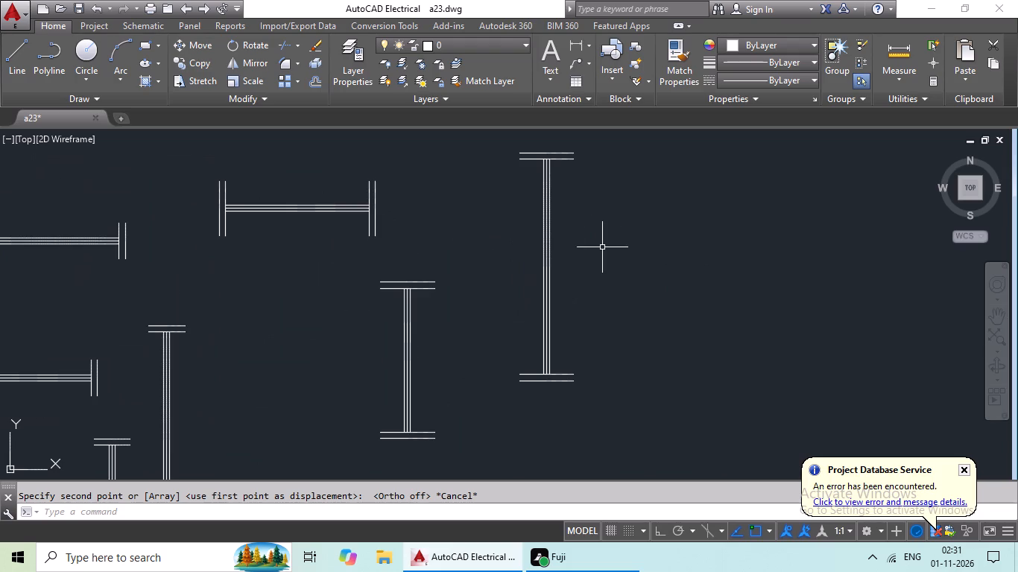
left_click_drag(626, 144, 660, 387)
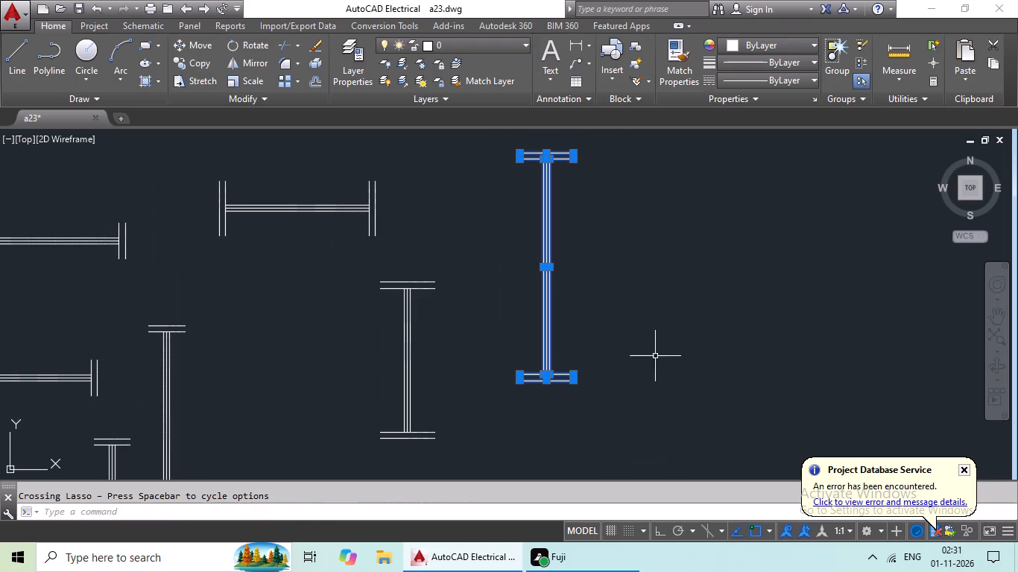
left_click(178, 66)
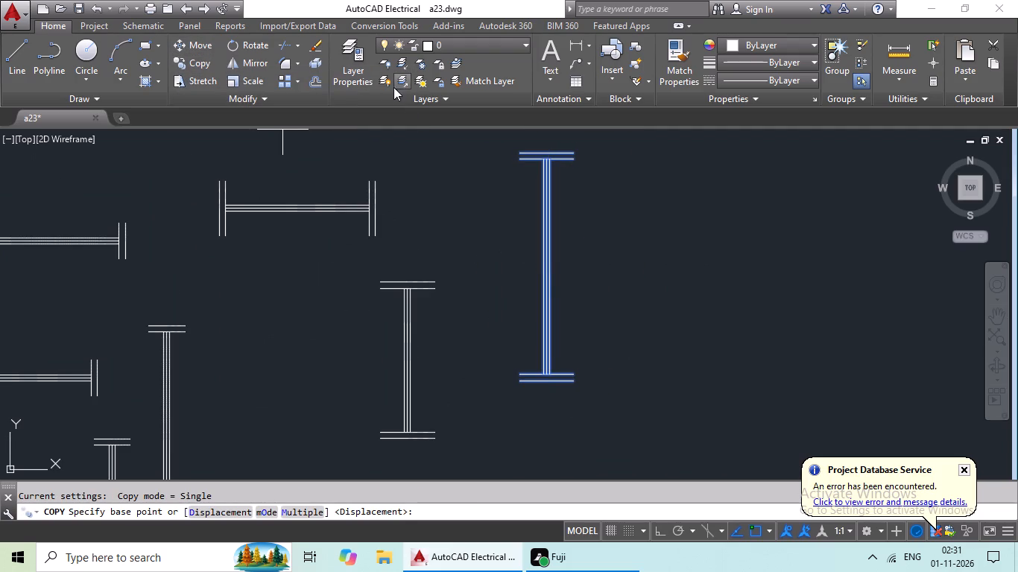
scroll(546, 262, "up", 3)
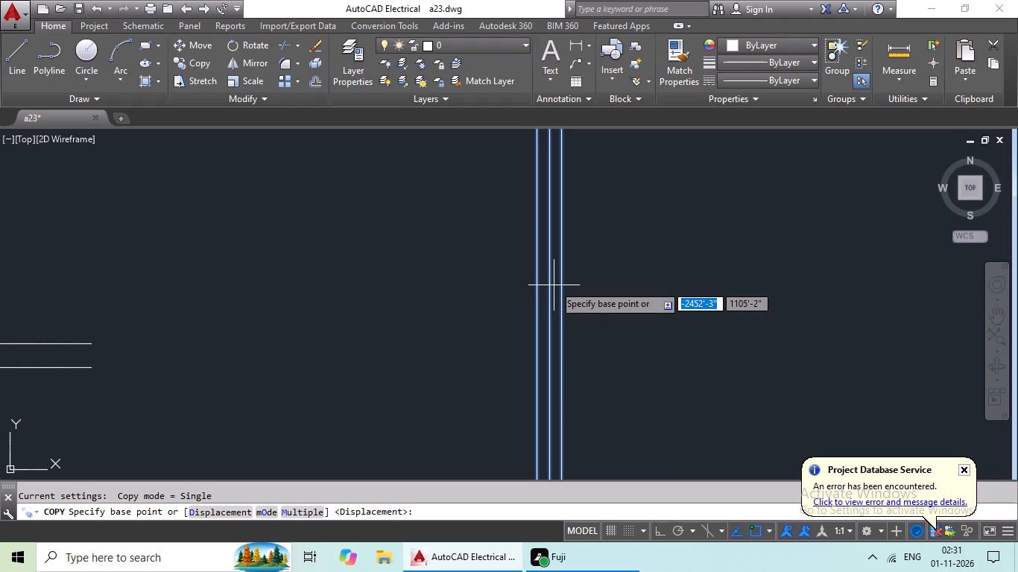
left_click_drag(548, 284, 452, 284)
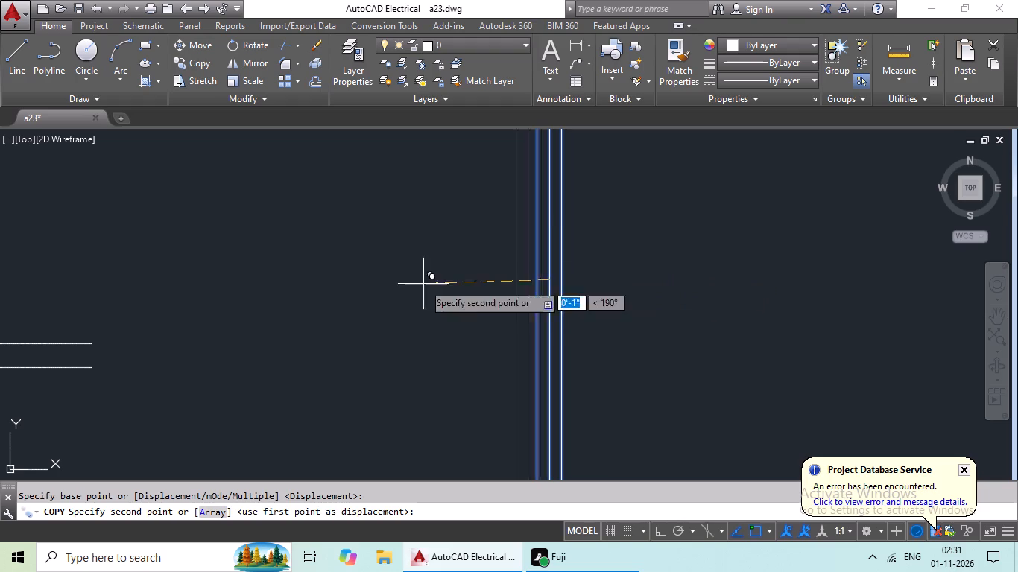
scroll(265, 293, "down", 2)
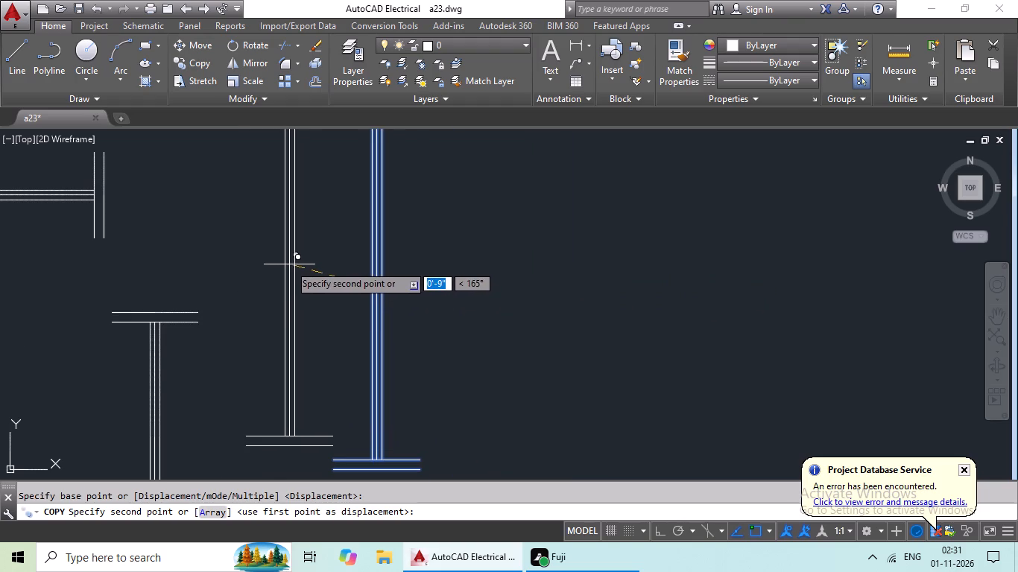
scroll(289, 264, "down", 2)
middle_click_drag(282, 276, 480, 247)
middle_click_drag(129, 293, 553, 328)
scroll(348, 324, "down", 2)
middle_click_drag(279, 327, 395, 317)
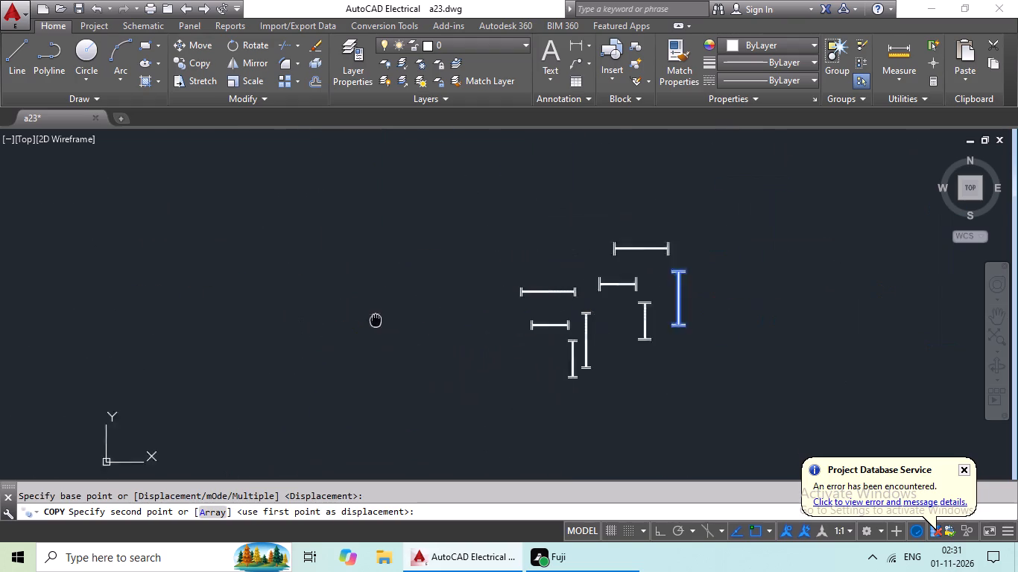
middle_click_drag(395, 317, 559, 314)
scroll(426, 320, "down", 2)
middle_click_drag(385, 324, 634, 337)
scroll(487, 322, "up", 4)
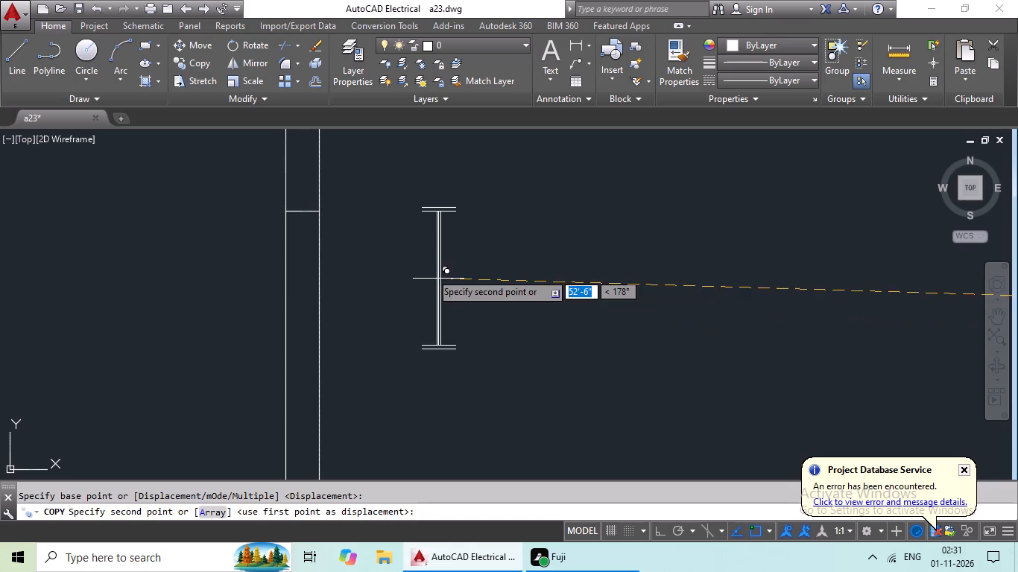
left_click(300, 213)
Copy the horizontal 2' symbol with 6" ends from its centre to the middle of the marker line in the north-east projecting room's top wall.
scroll(434, 231, "down", 3)
middle_click_drag(483, 236, 369, 281)
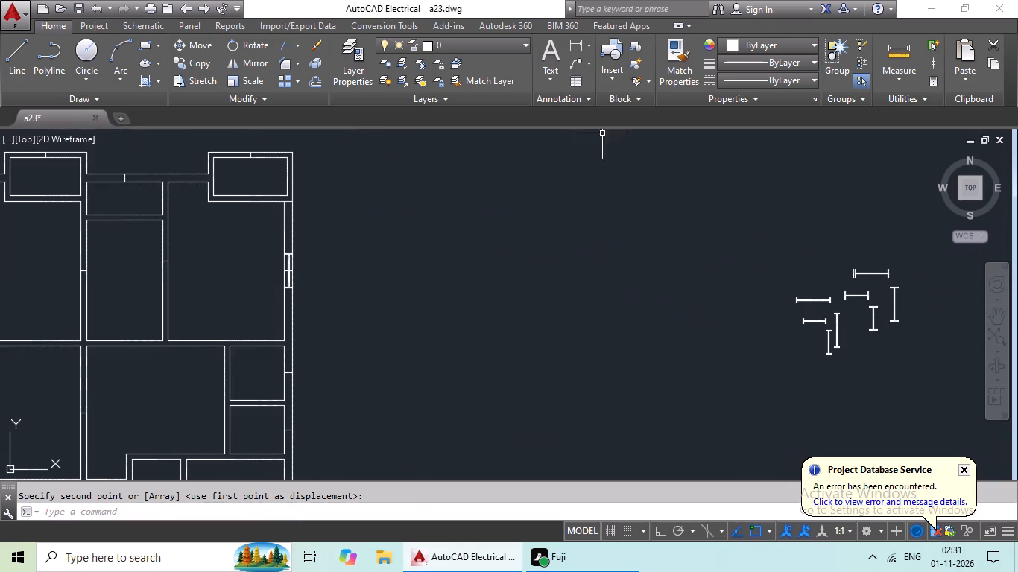
middle_click_drag(703, 237, 370, 180)
scroll(502, 238, "up", 3)
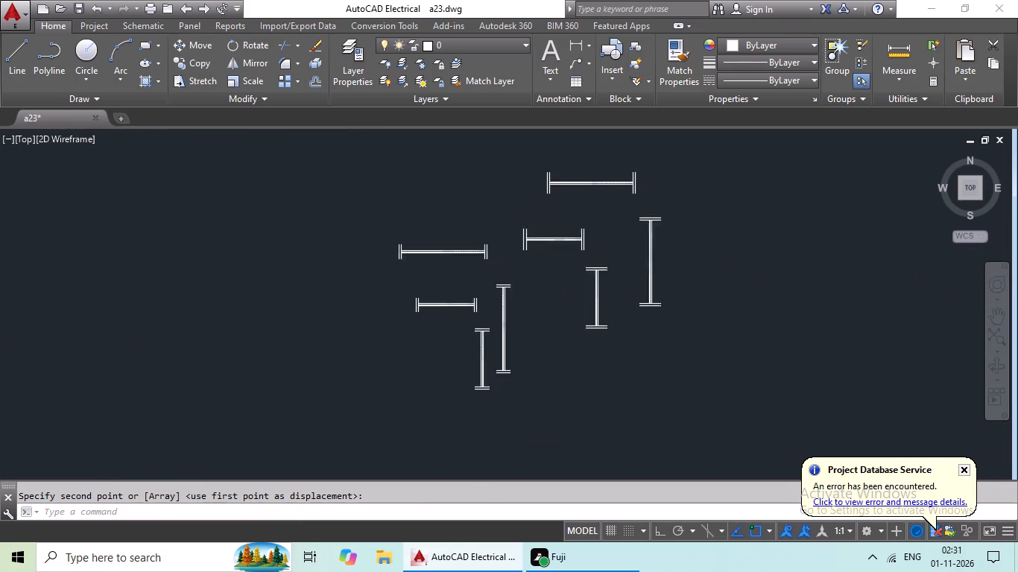
scroll(610, 265, "up", 1)
middle_click_drag(434, 252, 472, 155)
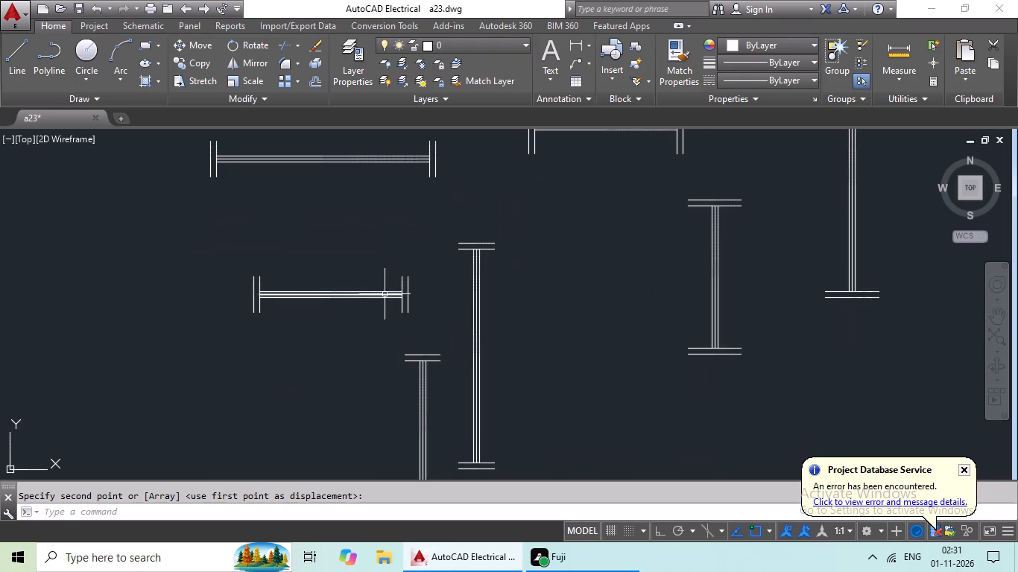
scroll(385, 294, "up", 3)
scroll(312, 234, "down", 2)
middle_click_drag(379, 239, 416, 238)
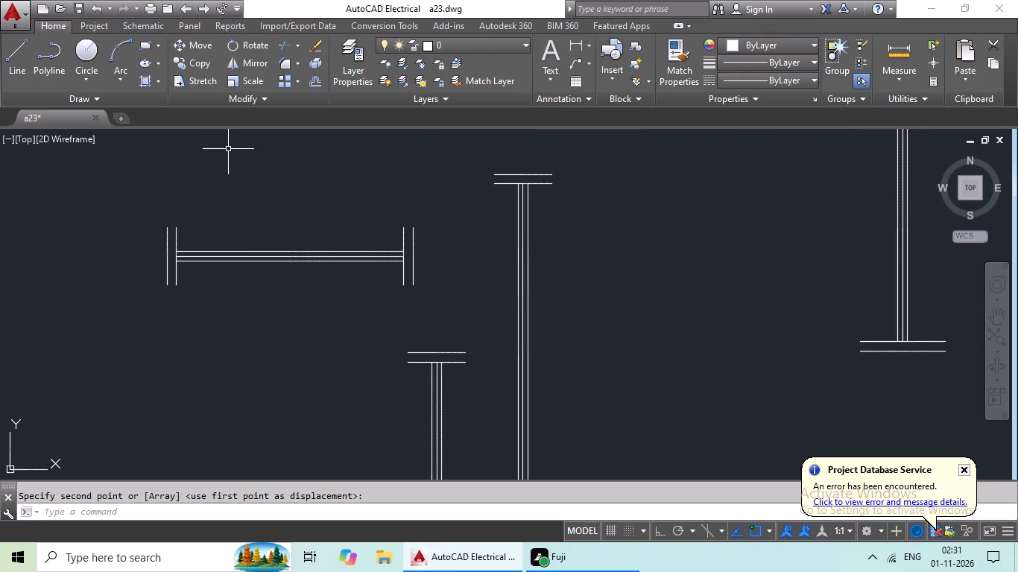
left_click_drag(238, 192, 432, 176)
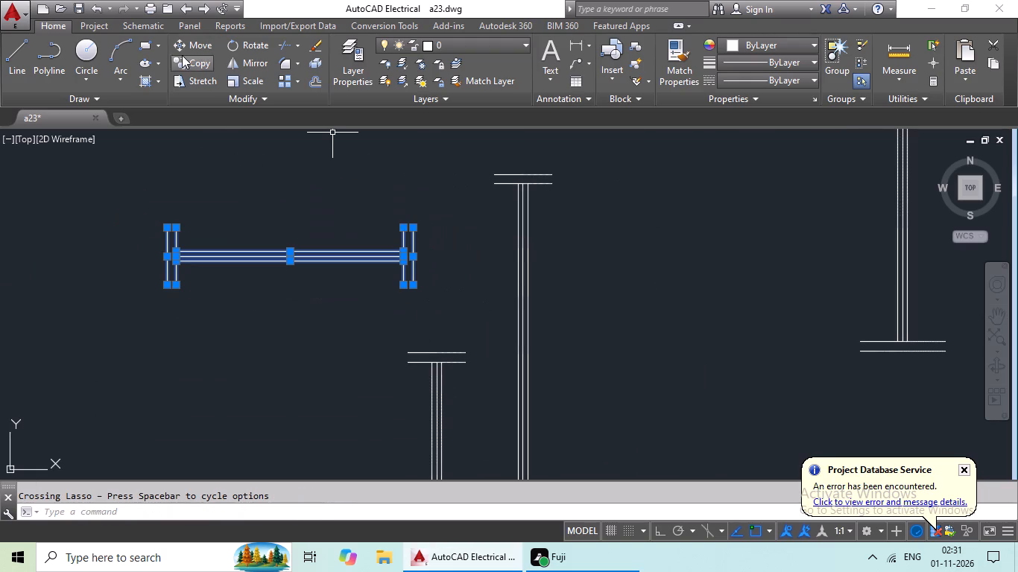
left_click(185, 63)
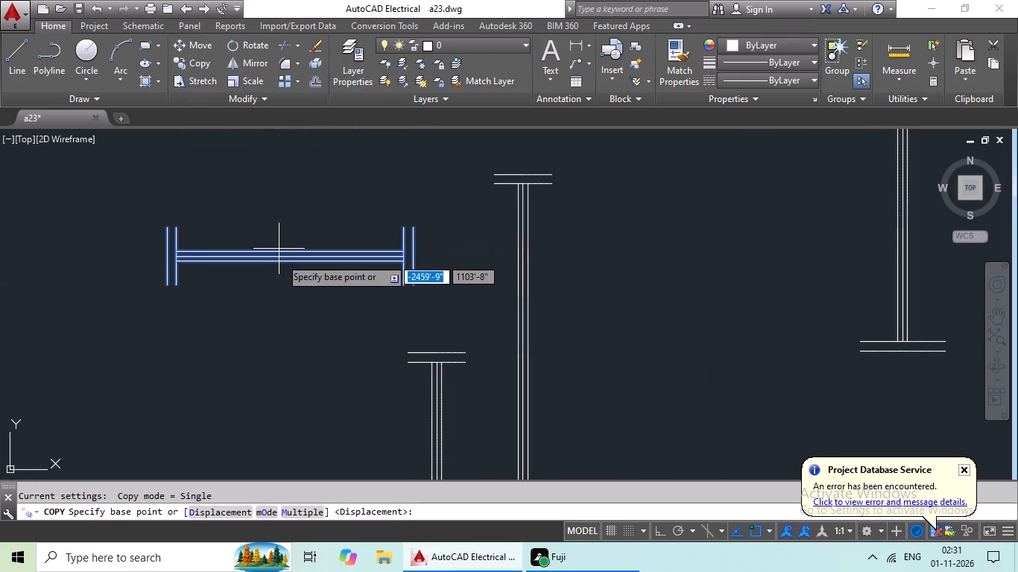
scroll(282, 262, "up", 2)
left_click(300, 250)
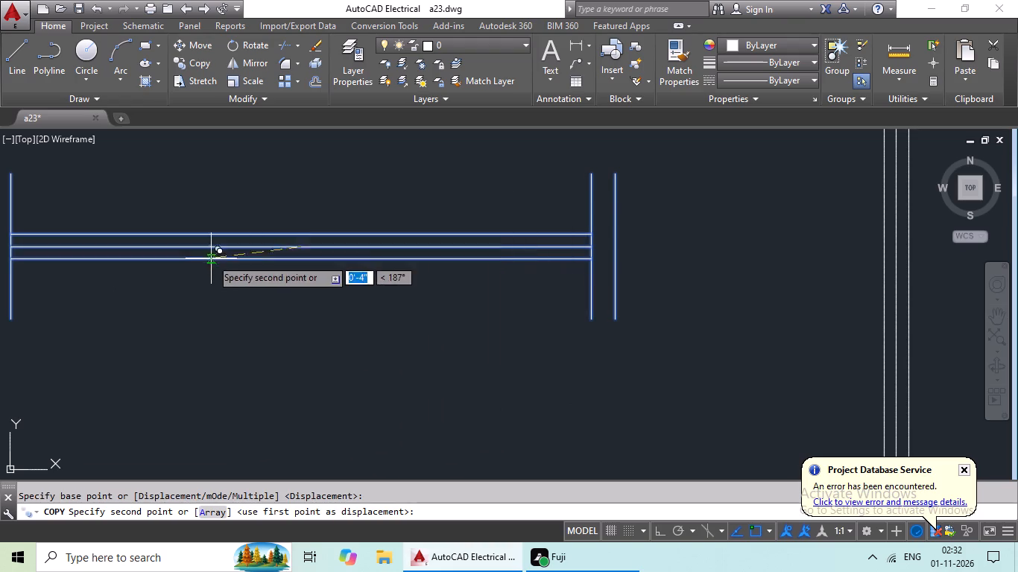
scroll(208, 259, "down", 3)
middle_click_drag(180, 259, 332, 194)
scroll(309, 226, "down", 2)
middle_click_drag(270, 259, 368, 208)
middle_click_drag(212, 252, 476, 311)
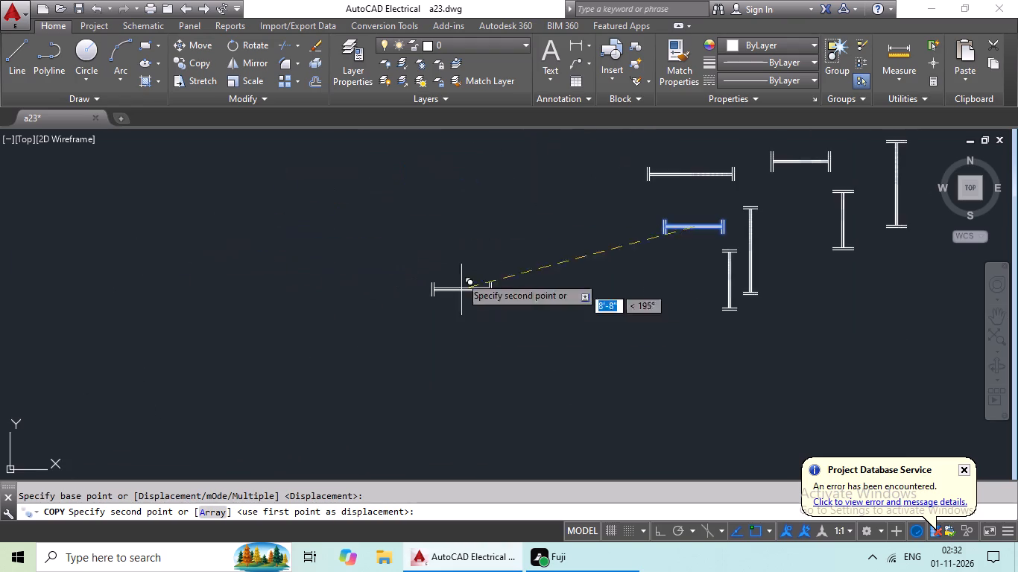
scroll(269, 251, "down", 1)
middle_click_drag(262, 252, 399, 265)
middle_click(409, 267)
middle_click_drag(209, 233, 497, 303)
middle_click_drag(239, 238, 555, 364)
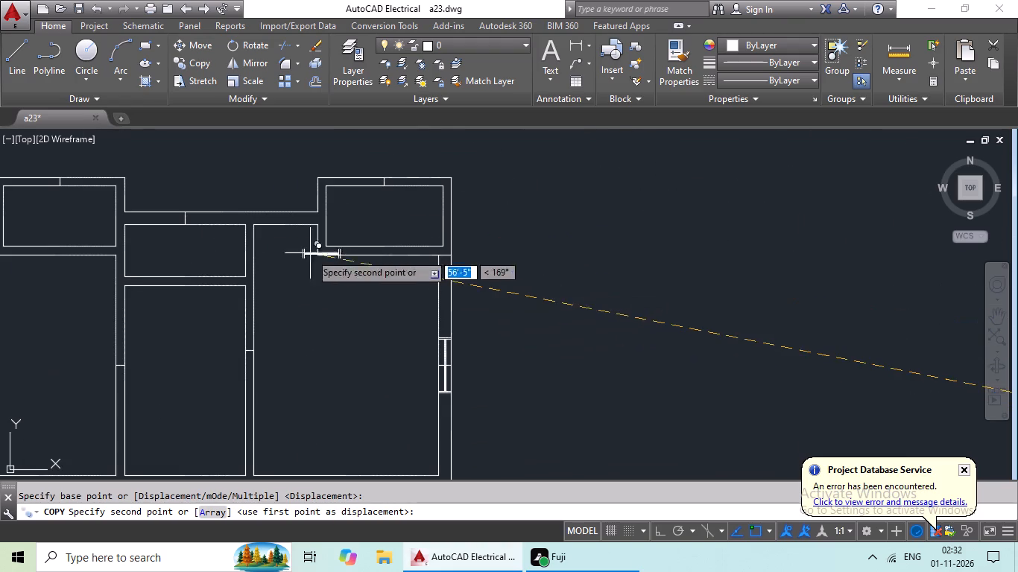
middle_click_drag(254, 245, 378, 306)
scroll(525, 242, "up", 4)
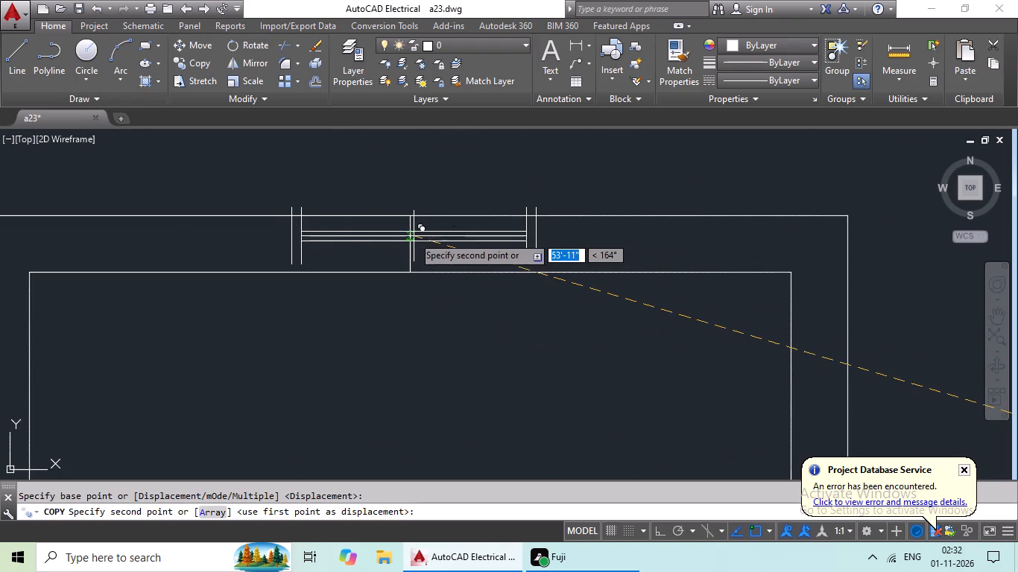
left_click(411, 243)
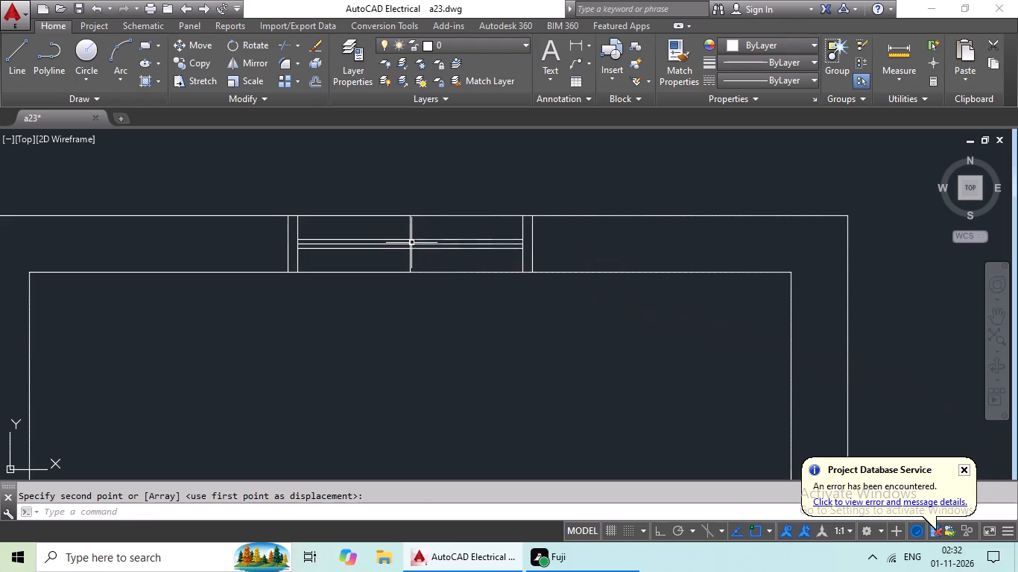
Copy the horizontal 2' symbol with 9" ends from its centre to the marker line in the recessed north wall between the two projecting rooms.
scroll(464, 245, "down", 3)
middle_click_drag(476, 267, 496, 206)
scroll(545, 252, "down", 1)
middle_click_drag(545, 266, 443, 246)
scroll(548, 263, "down", 1)
middle_click_drag(606, 299, 344, 198)
scroll(511, 235, "down", 1)
middle_click_drag(513, 245, 446, 260)
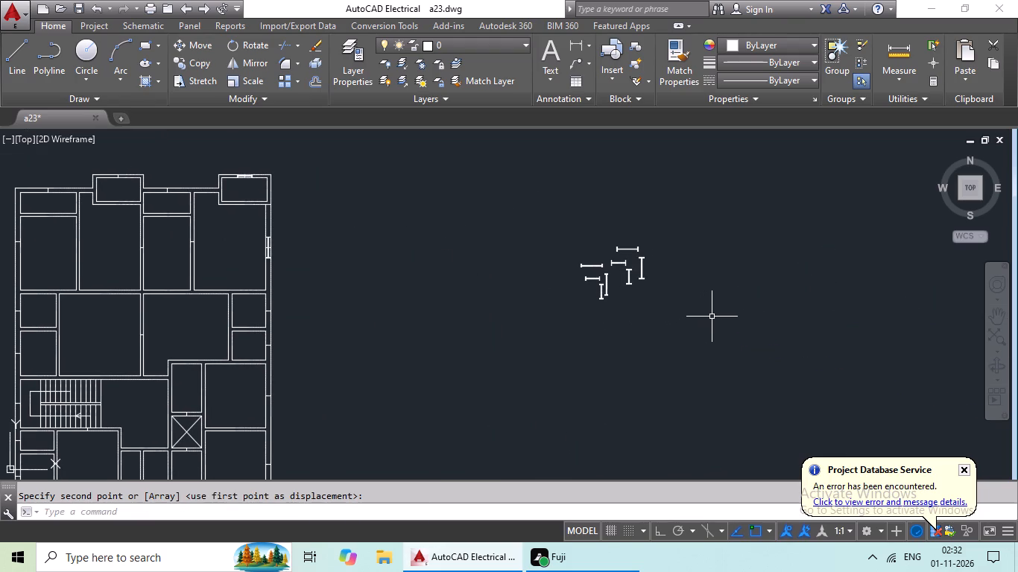
scroll(633, 261, "up", 3)
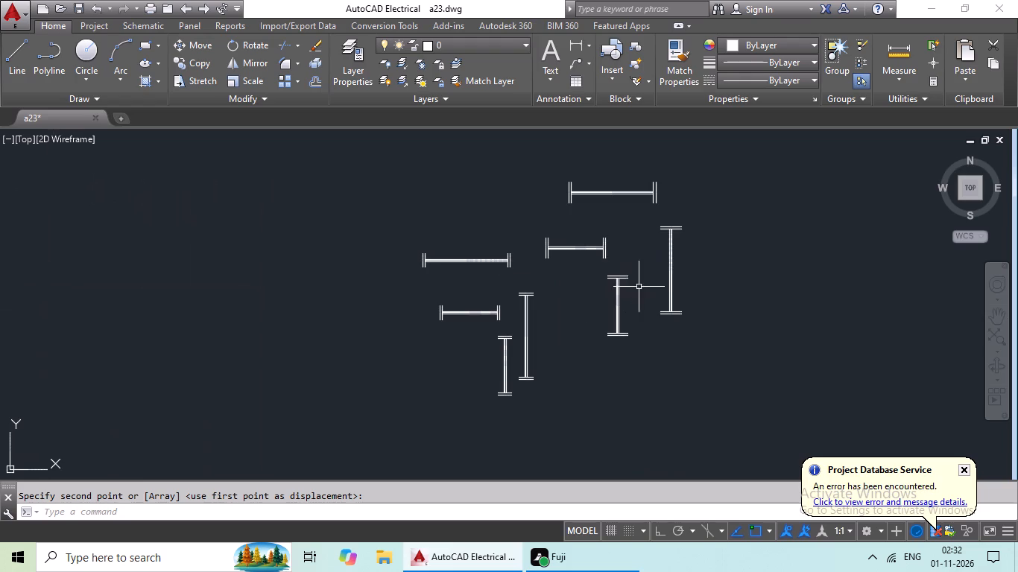
scroll(598, 284, "up", 1)
middle_click_drag(528, 261, 518, 346)
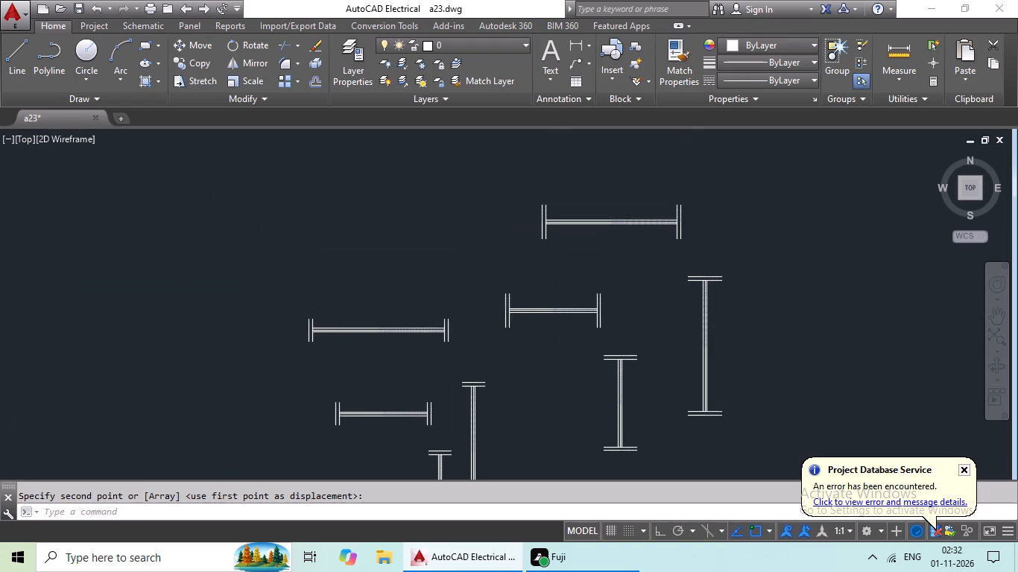
scroll(523, 328, "up", 2)
left_click_drag(542, 222, 829, 229)
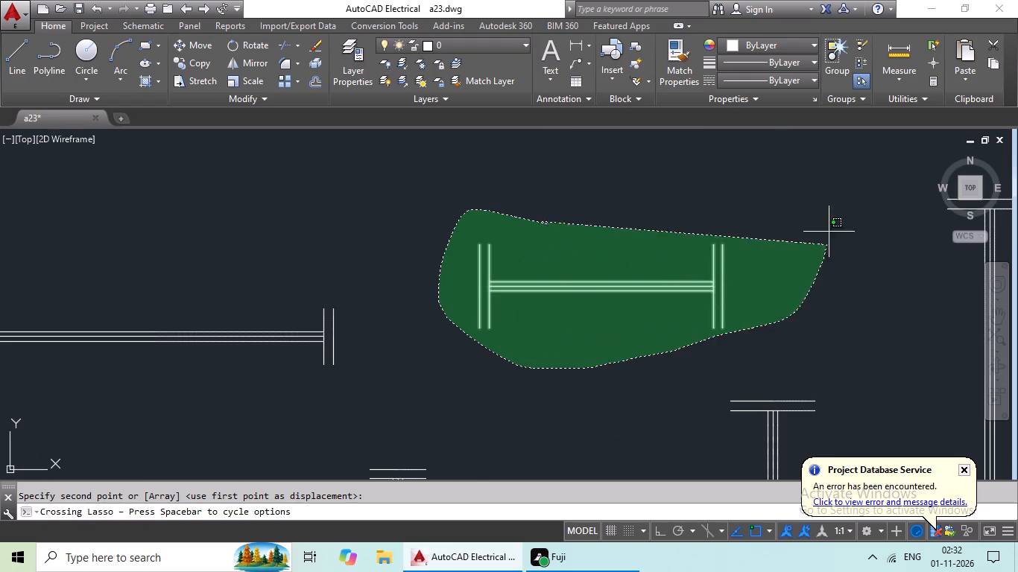
left_click_drag(829, 229, 828, 226)
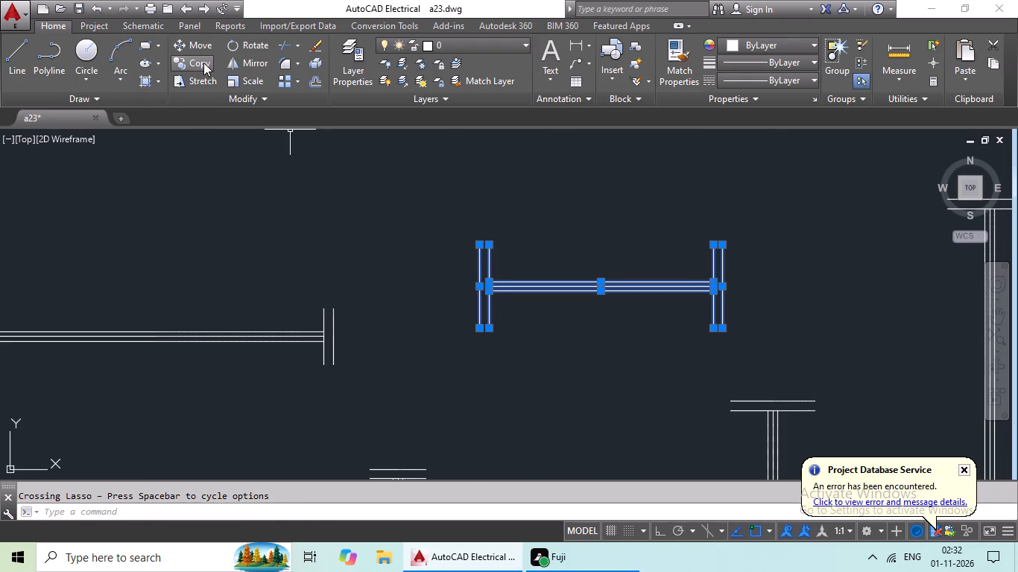
left_click(203, 63)
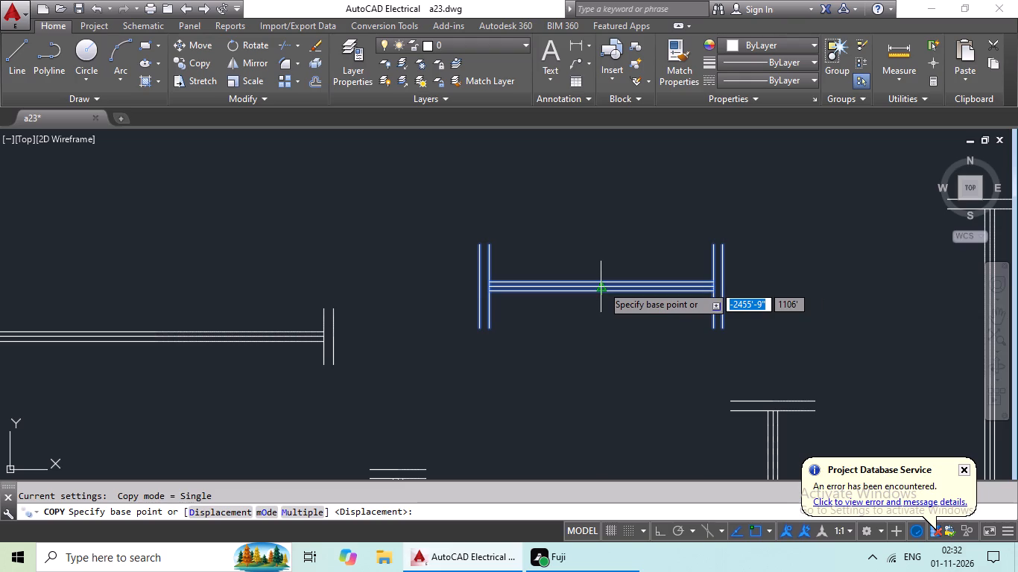
left_click(602, 285)
scroll(318, 313, "down", 2)
middle_click_drag(302, 319, 458, 261)
scroll(166, 395, "down", 1)
middle_click_drag(163, 396, 511, 282)
scroll(271, 335, "down", 1)
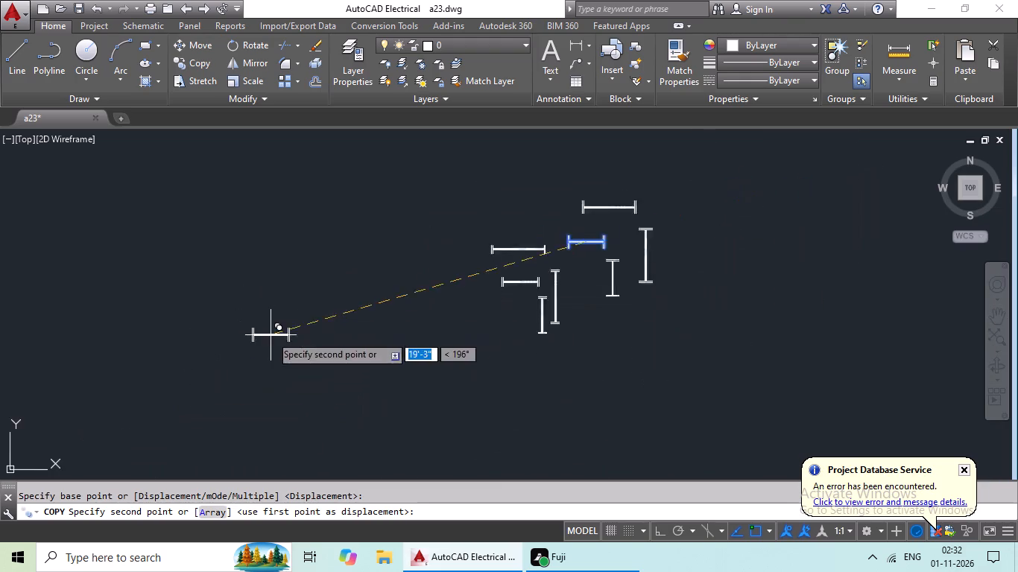
scroll(271, 335, "down", 1)
middle_click_drag(271, 335, 552, 328)
middle_click_drag(332, 338, 591, 390)
middle_click_drag(399, 329, 614, 387)
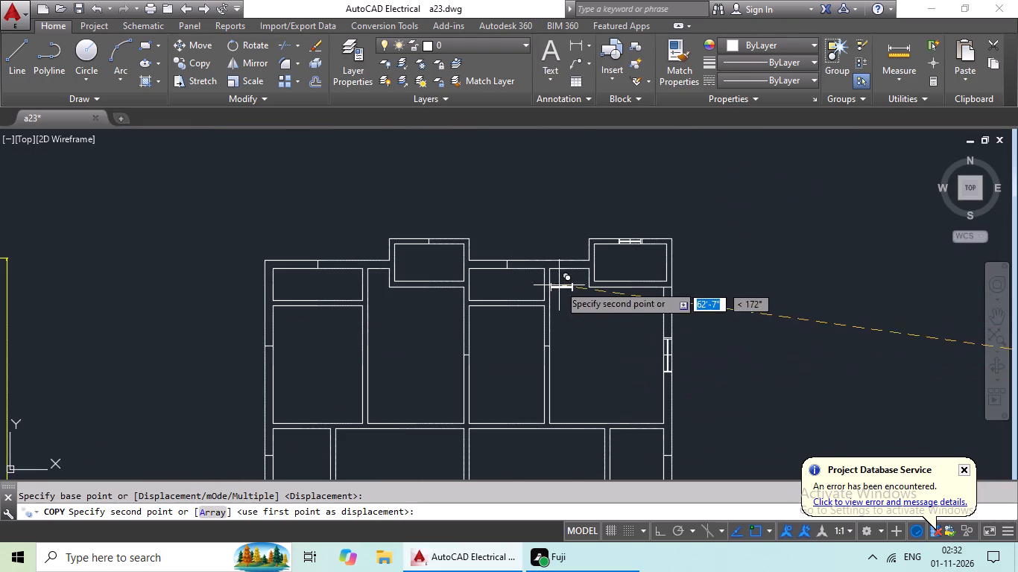
scroll(496, 270, "up", 4)
left_click(557, 233)
Copy the vertical 3' symbol with 6" ends from its centre to the marker line in the large north-east room's west wall.
scroll(630, 239, "down", 3)
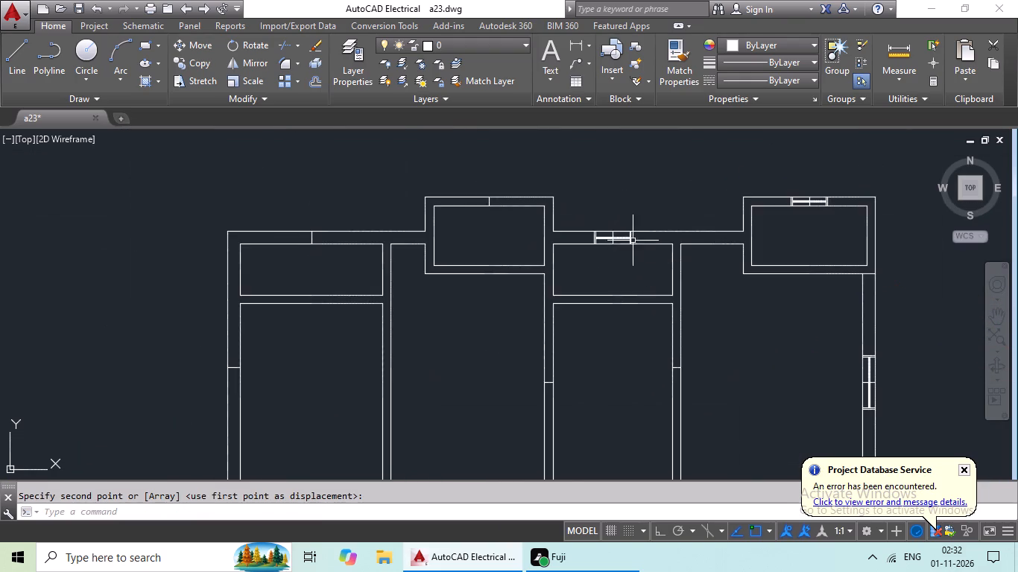
middle_click_drag(686, 317, 567, 273)
middle_click_drag(694, 346, 542, 311)
middle_click_drag(627, 336, 486, 308)
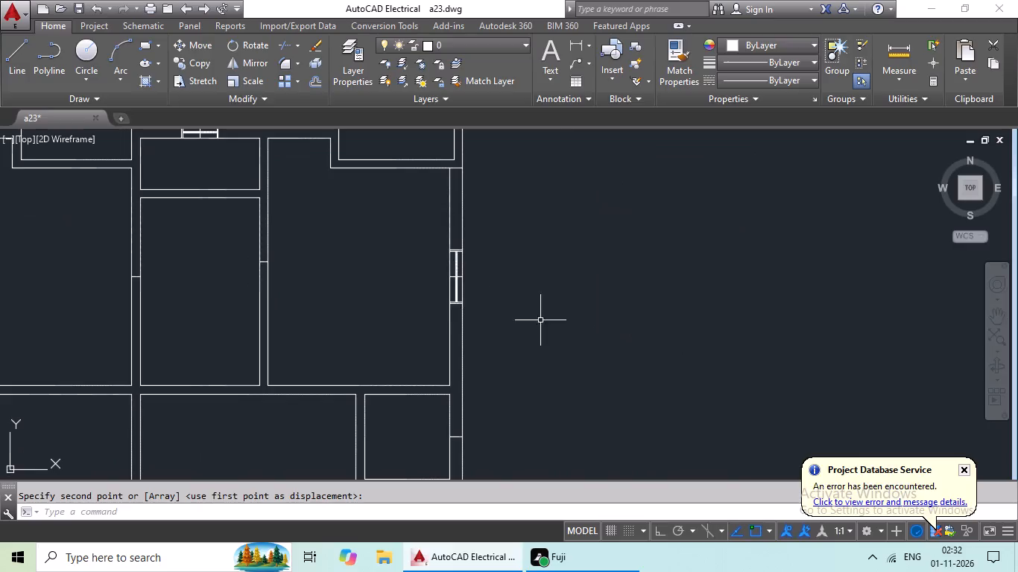
scroll(828, 363, "down", 1)
middle_click_drag(824, 360, 572, 328)
middle_click_drag(753, 356, 597, 346)
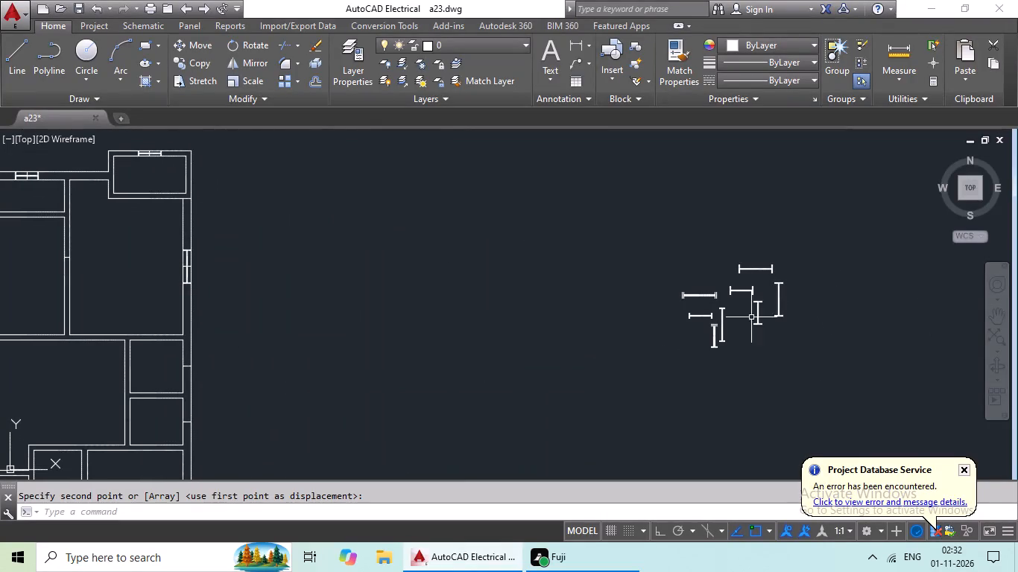
scroll(731, 332, "up", 4)
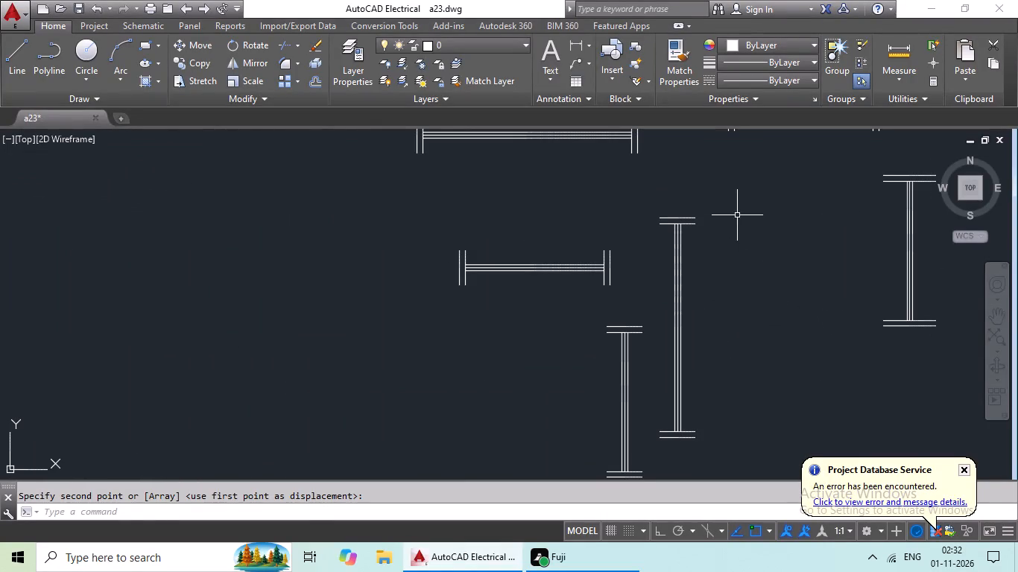
left_click_drag(737, 213, 689, 459)
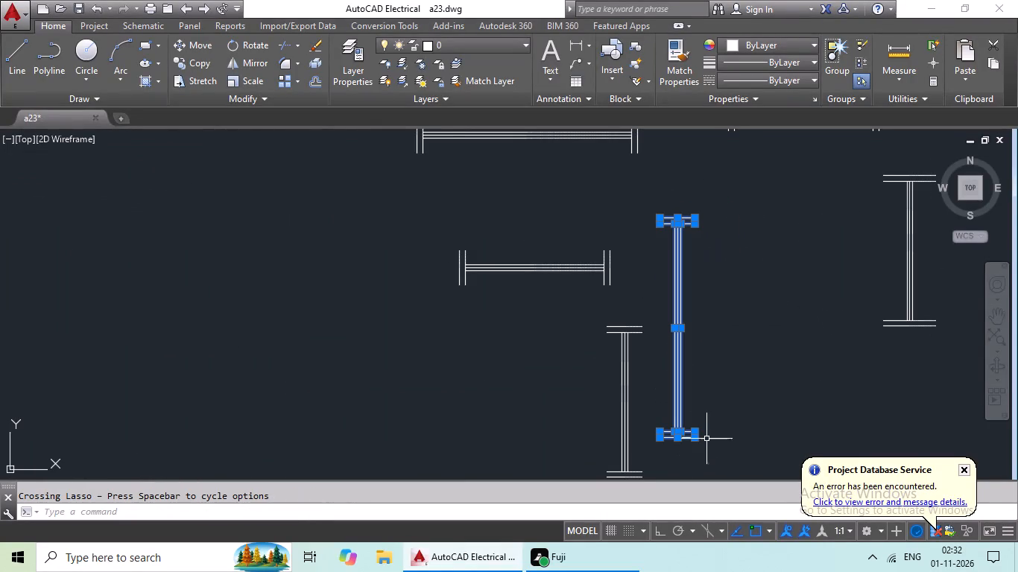
left_click(207, 60)
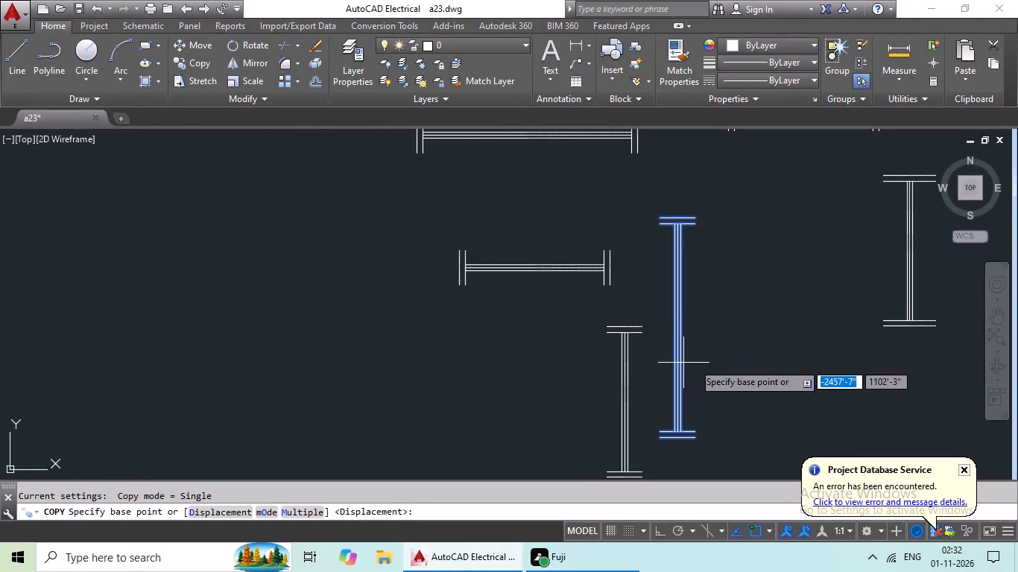
scroll(704, 325, "up", 3)
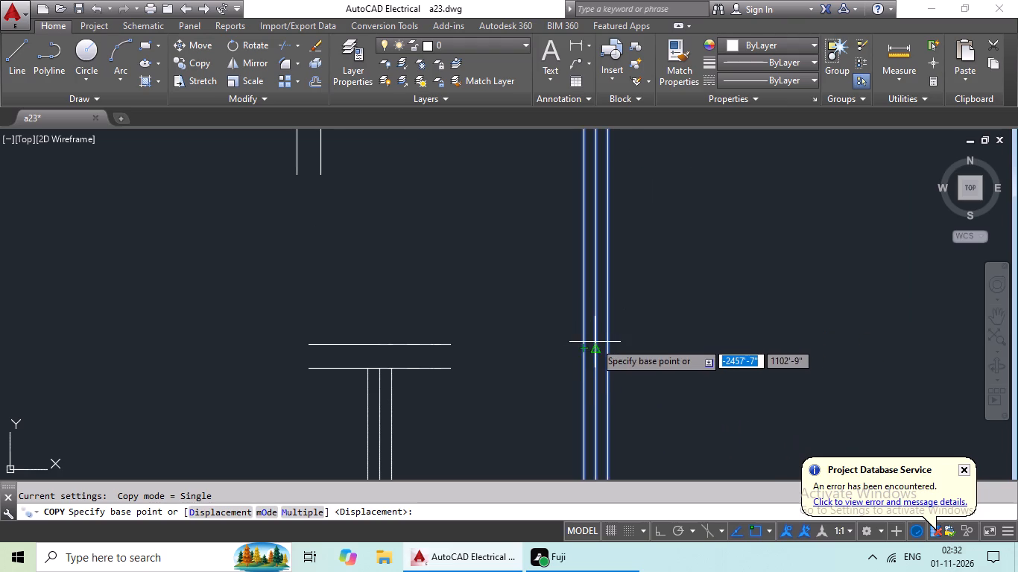
left_click(595, 352)
scroll(0, 393, "down", 2)
middle_click_drag(0, 394, 415, 317)
scroll(471, 321, "down", 2)
middle_click_drag(200, 414, 204, 413)
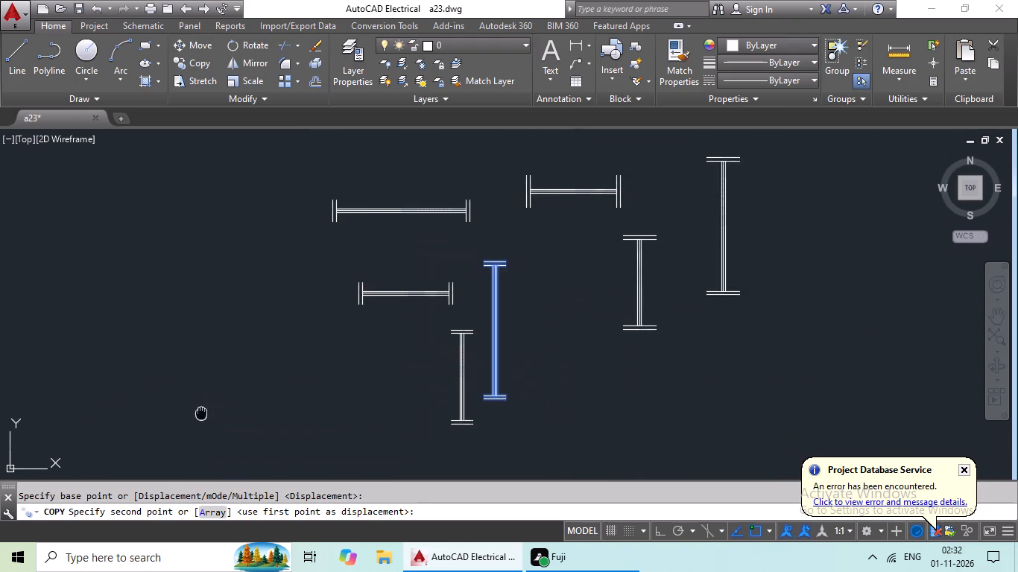
middle_click_drag(204, 413, 682, 275)
scroll(326, 367, "down", 1)
middle_click_drag(352, 366, 654, 305)
scroll(350, 373, "down", 1)
middle_click_drag(349, 374, 700, 320)
middle_click_drag(402, 381, 553, 378)
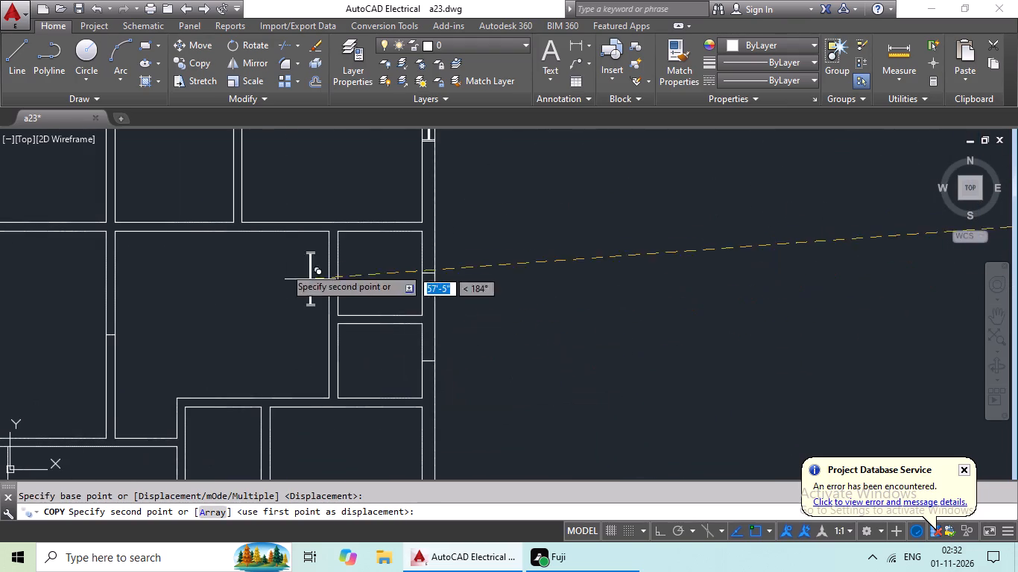
middle_click_drag(282, 261, 341, 428)
middle_click_drag(313, 297, 335, 401)
scroll(324, 380, "up", 4)
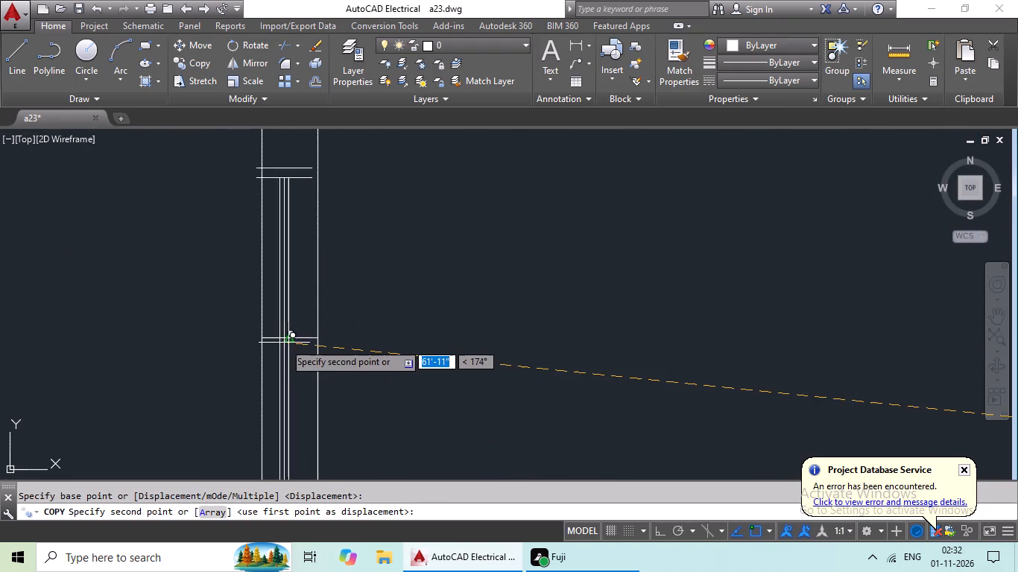
left_click(287, 337)
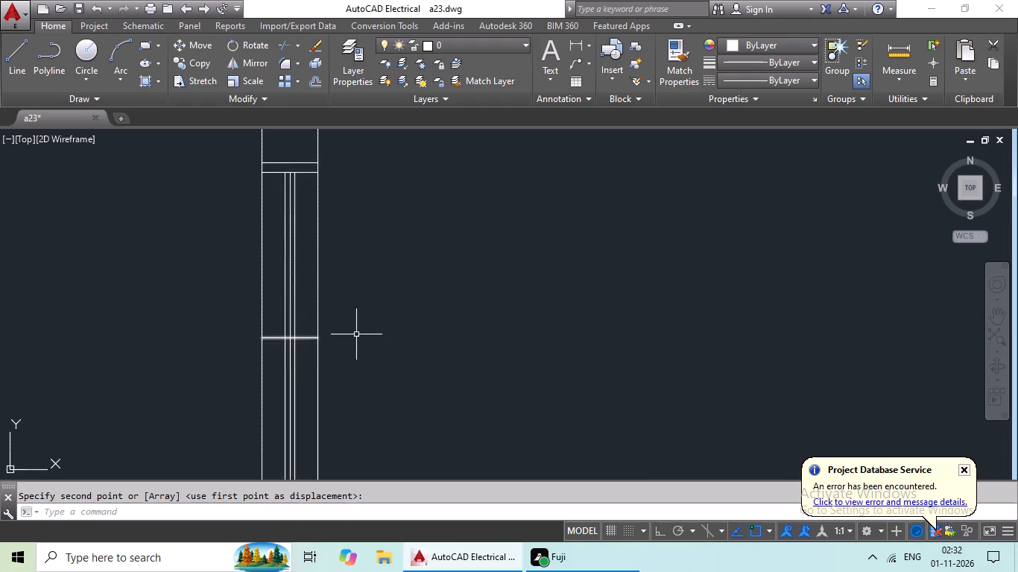
Copy the vertical 3' symbol with 6" ends from its centre to the marker in the central wall between the two large rooms above the staircase.
scroll(440, 309, "down", 4)
middle_click_drag(493, 346, 504, 243)
scroll(549, 271, "down", 1)
middle_click_drag(548, 272, 382, 273)
middle_click_drag(662, 280, 245, 197)
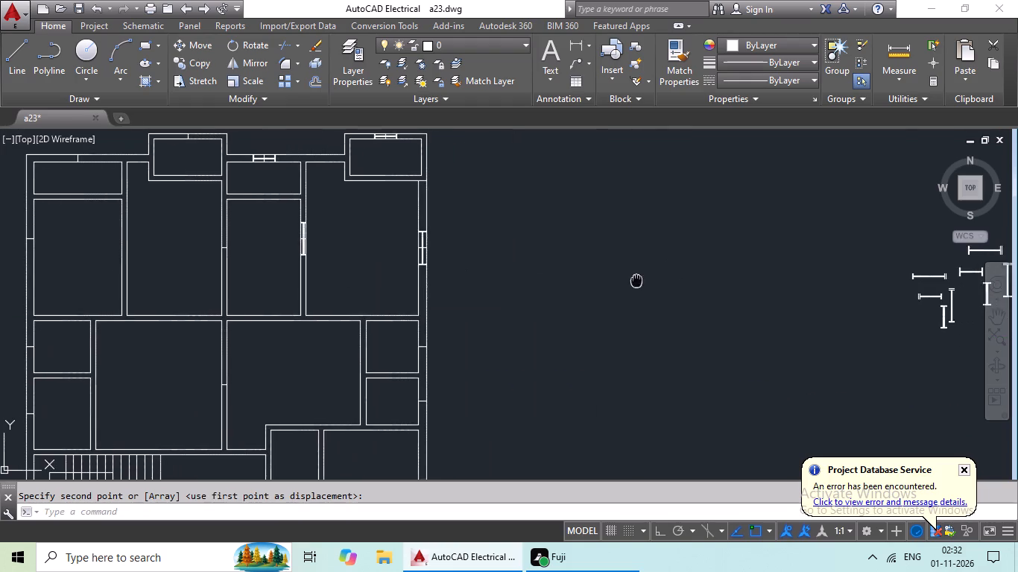
middle_click_drag(245, 197, 238, 197)
scroll(537, 209, "up", 4)
left_click_drag(581, 184, 528, 168)
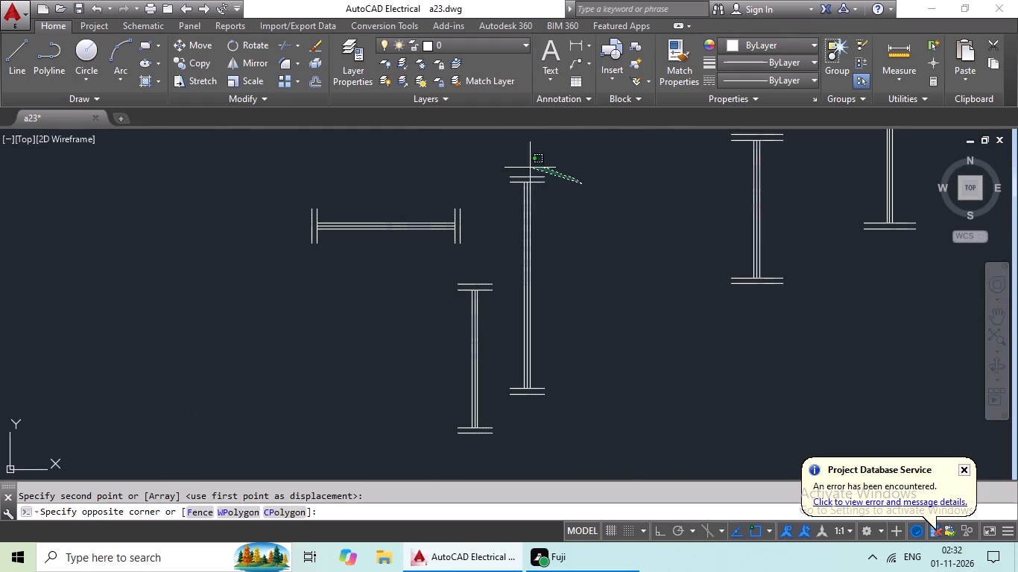
left_click_drag(528, 168, 598, 412)
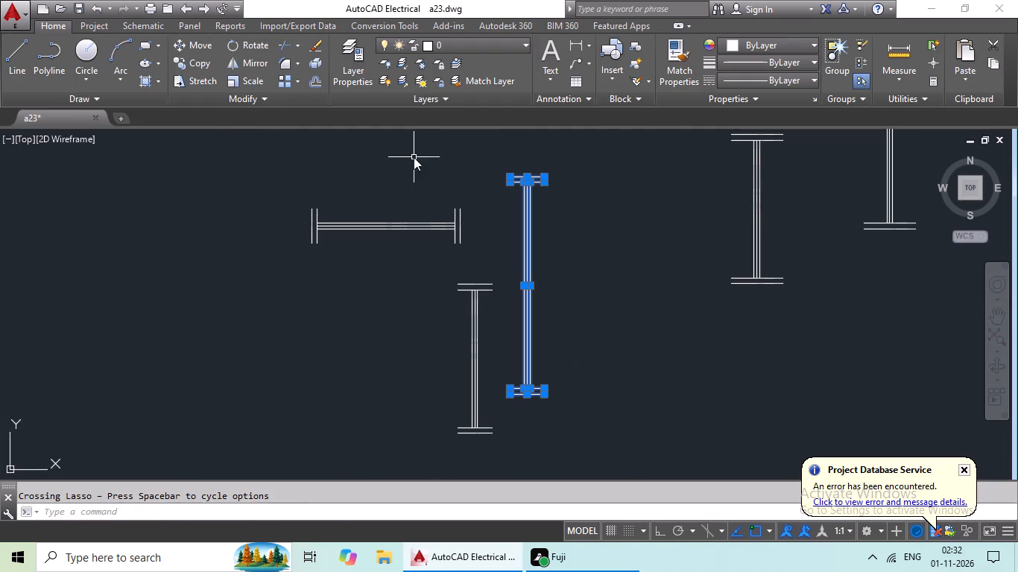
left_click(206, 60)
scroll(572, 305, "up", 2)
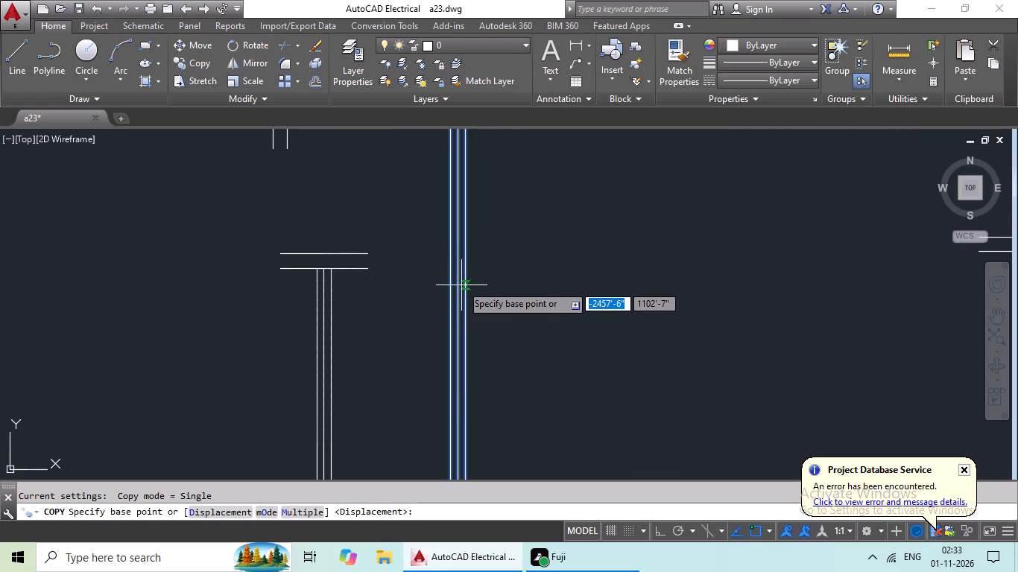
scroll(459, 270, "down", 1)
left_click_drag(458, 261, 429, 276)
scroll(258, 314, "down", 2)
middle_click_drag(257, 315, 436, 285)
middle_click_drag(226, 339, 473, 308)
middle_click_drag(313, 348, 551, 299)
middle_click_drag(314, 354, 506, 317)
middle_click_drag(306, 360, 477, 330)
middle_click_drag(359, 331, 481, 309)
scroll(391, 325, "down", 1)
middle_click_drag(370, 331, 512, 304)
middle_click_drag(333, 324, 567, 299)
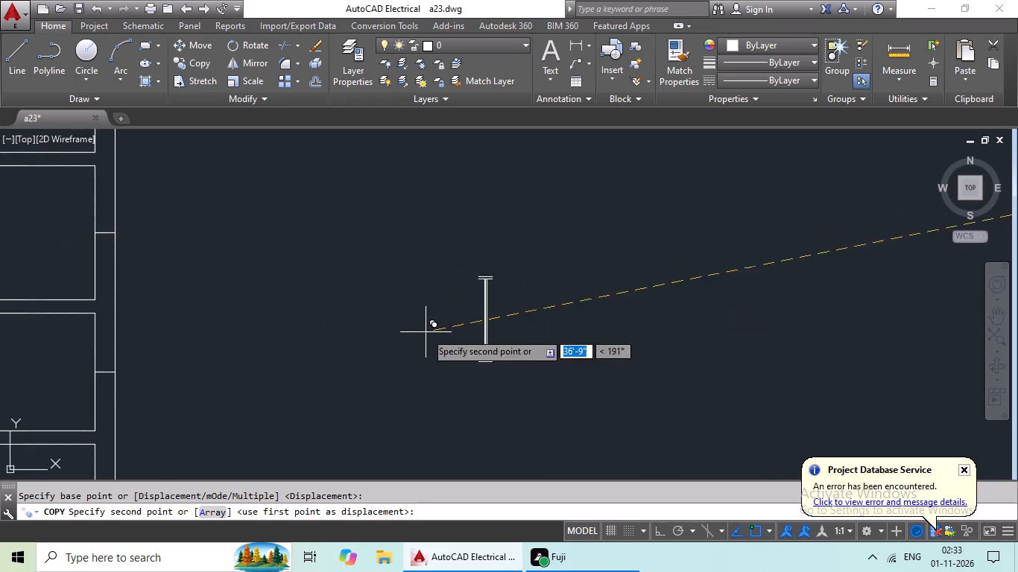
scroll(391, 340, "down", 1)
middle_click_drag(391, 340, 549, 331)
middle_click_drag(458, 334, 594, 335)
middle_click_drag(322, 325, 518, 283)
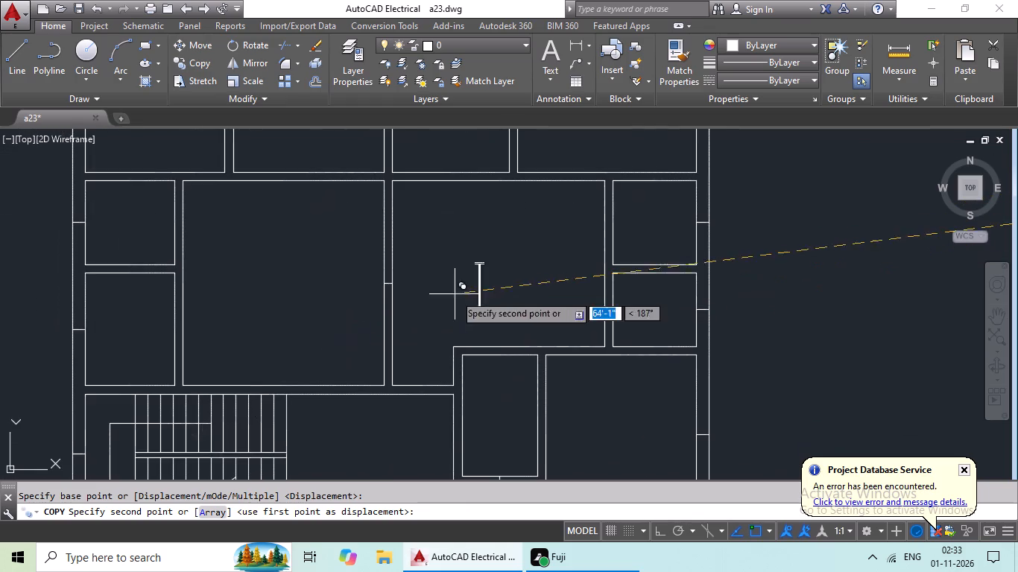
middle_click_drag(378, 311, 543, 299)
scroll(560, 273, "up", 3)
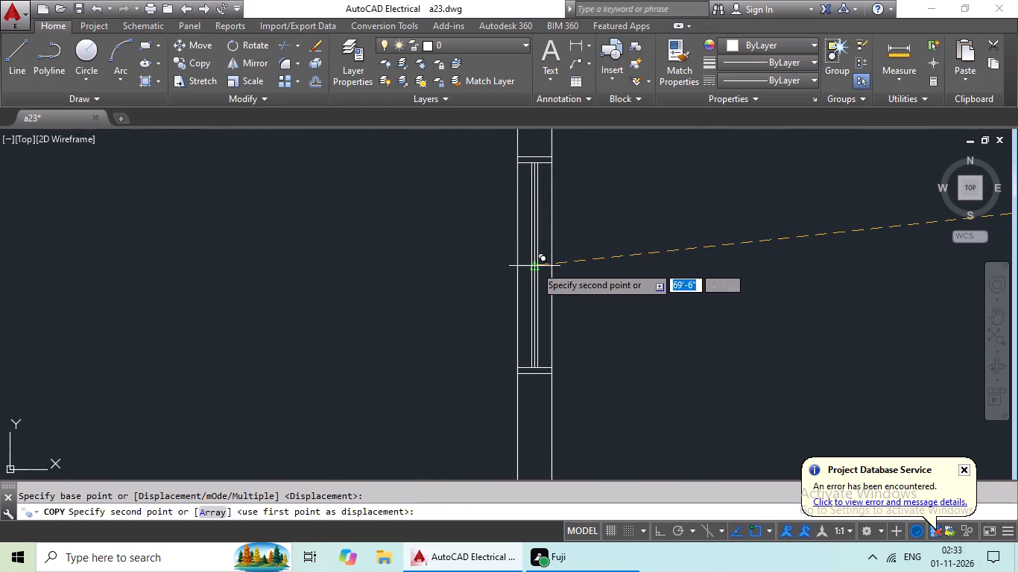
left_click(534, 266)
Copy the vertical 3' symbol with 6" ends from its centre to the marker line in the central wall between the northern rooms.
scroll(619, 258, "down", 5)
middle_click_drag(660, 265, 586, 271)
middle_click_drag(589, 270, 584, 270)
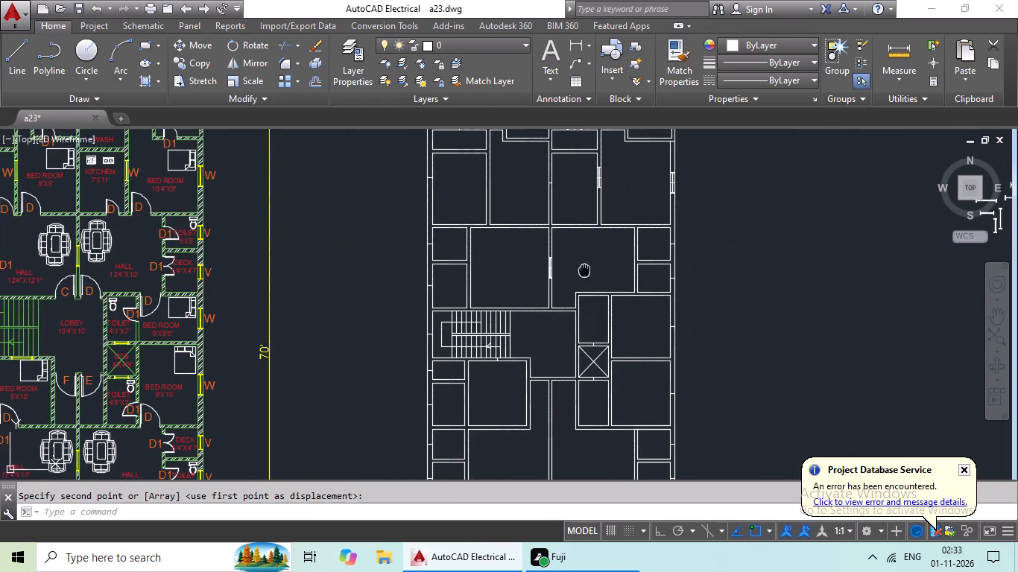
middle_click_drag(584, 270, 519, 282)
middle_click_drag(545, 276, 454, 296)
middle_click_drag(712, 282, 566, 311)
middle_click_drag(720, 287, 666, 299)
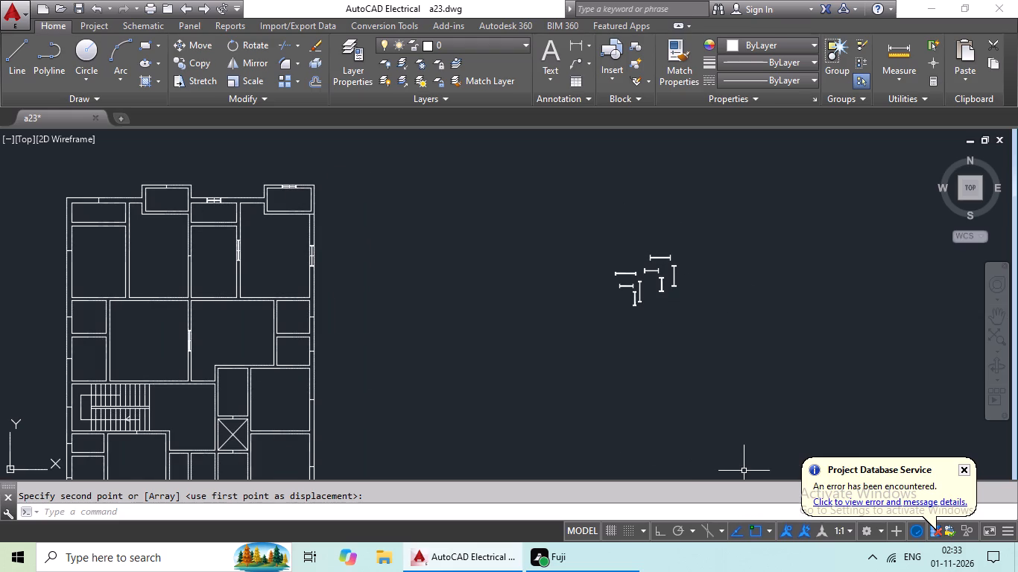
scroll(658, 298, "up", 4)
scroll(557, 188, "up", 2)
scroll(560, 187, "down", 1)
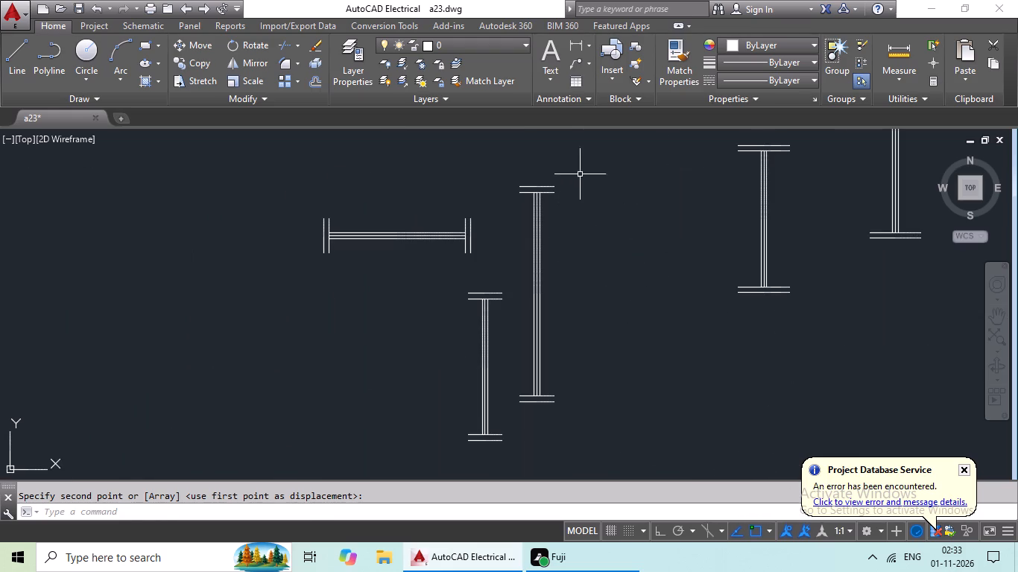
left_click_drag(565, 167, 575, 428)
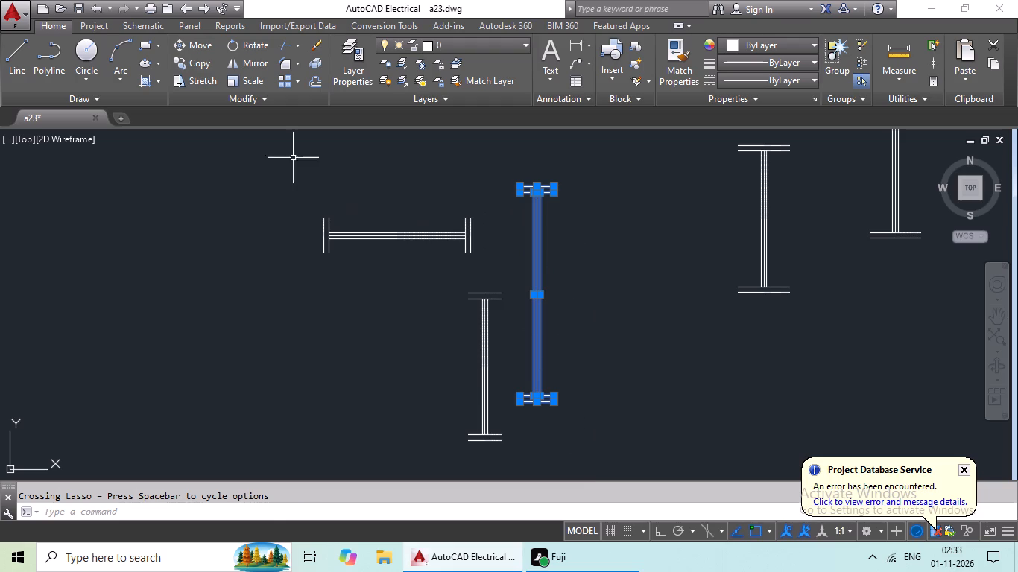
left_click(200, 66)
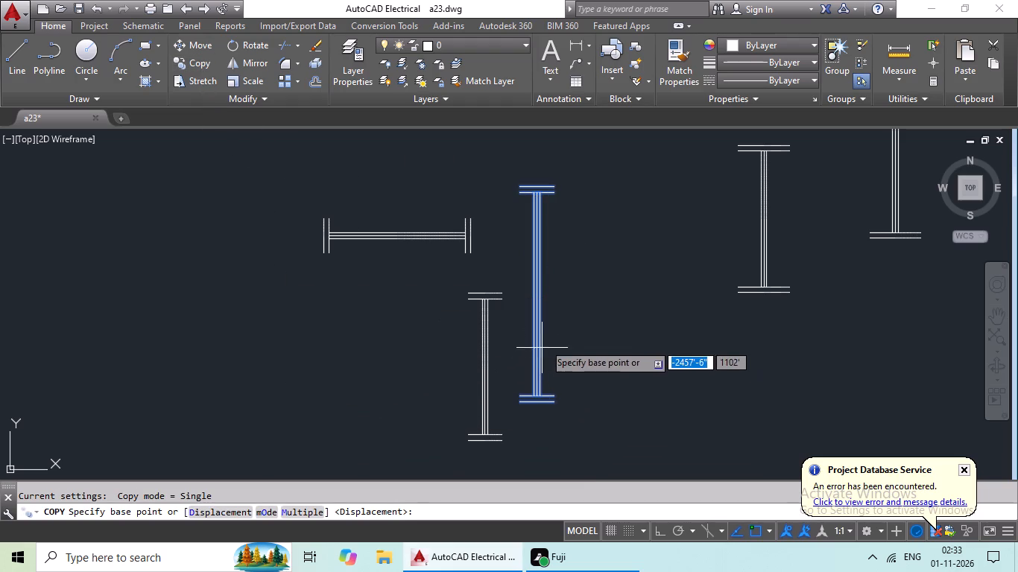
scroll(547, 304, "up", 2)
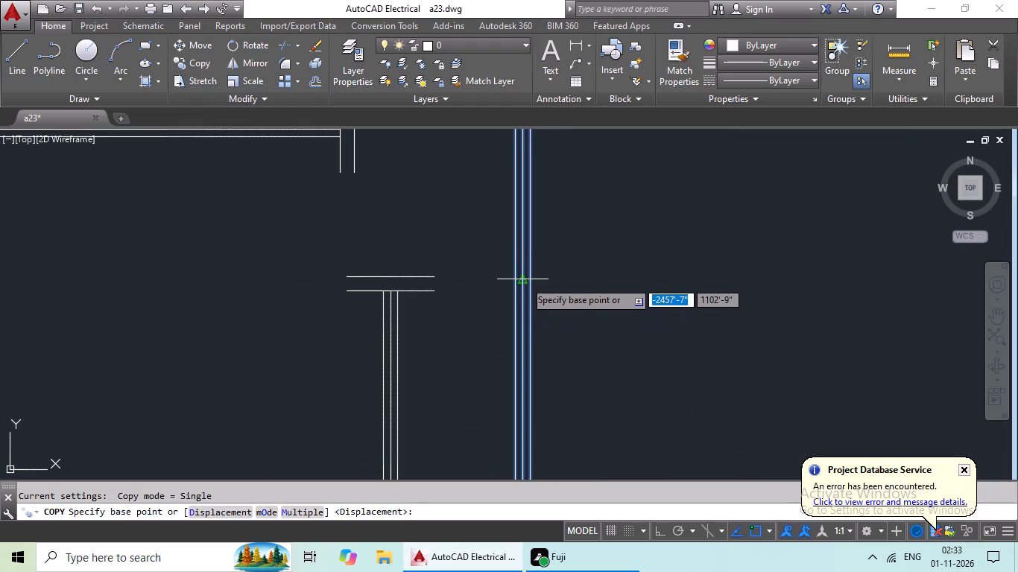
left_click(525, 279)
scroll(235, 344, "down", 2)
middle_click_drag(232, 349, 584, 258)
scroll(333, 336, "down", 2)
middle_click_drag(254, 372, 537, 295)
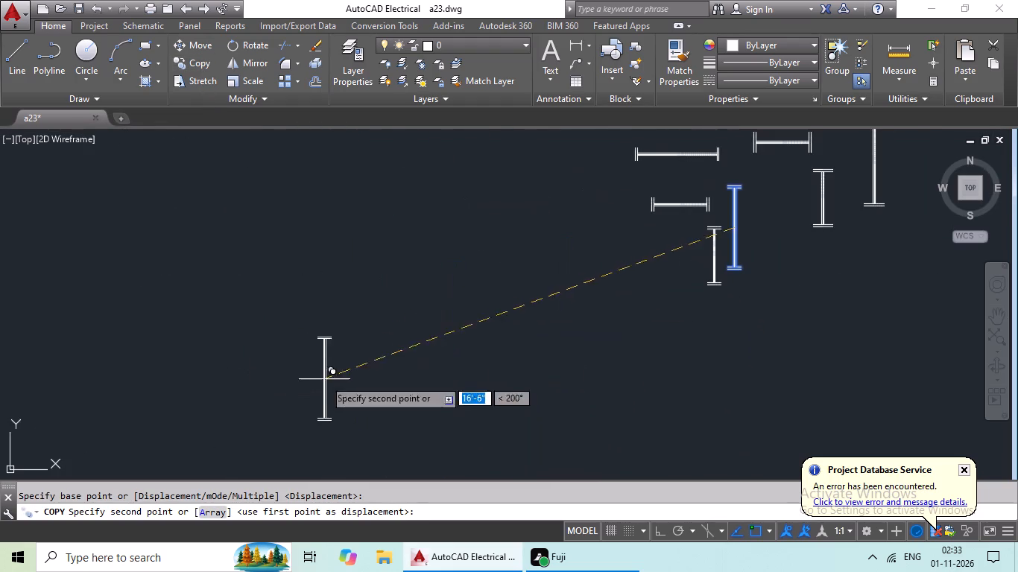
middle_click_drag(337, 379, 578, 349)
scroll(273, 381, "down", 2)
middle_click_drag(264, 386, 527, 332)
middle_click_drag(473, 345, 617, 373)
middle_click_drag(384, 287, 522, 349)
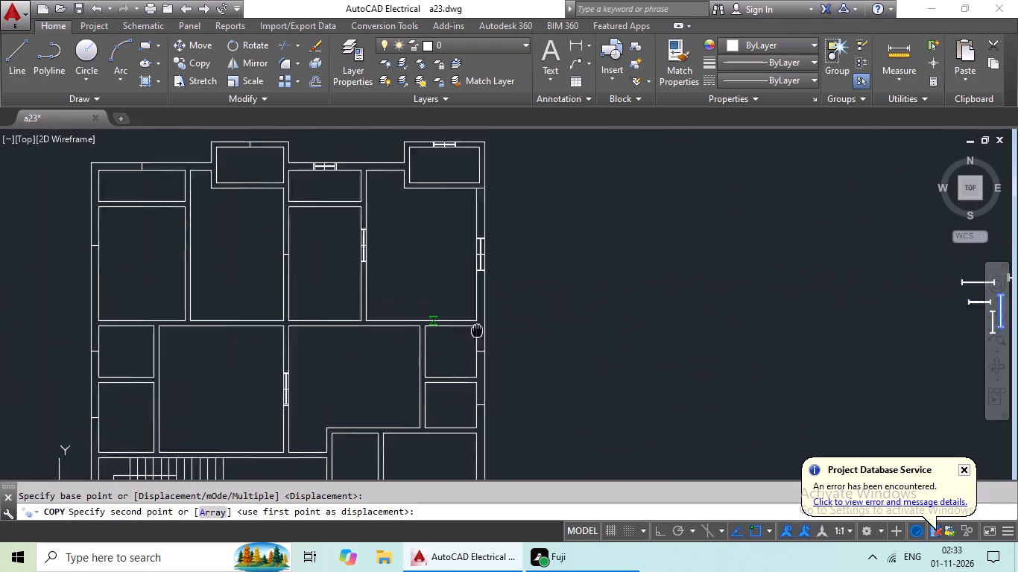
middle_click_drag(522, 349, 589, 376)
scroll(474, 345, "up", 3)
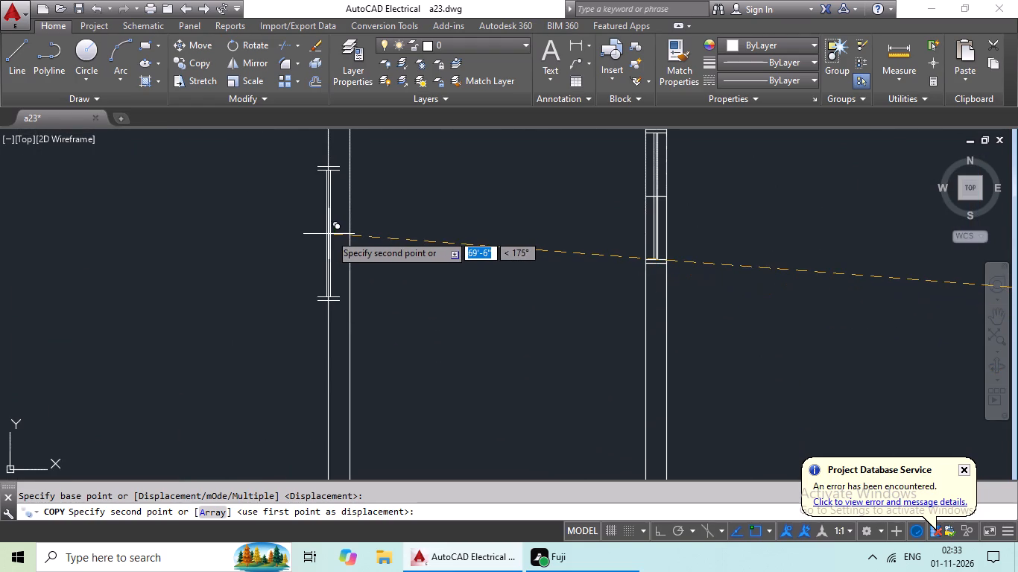
left_click(336, 232)
Copy the horizontal 2' symbol with 6" ends from its centre to the marker line in the western projecting room's north wall.
scroll(437, 232, "down", 4)
middle_click_drag(456, 244, 417, 297)
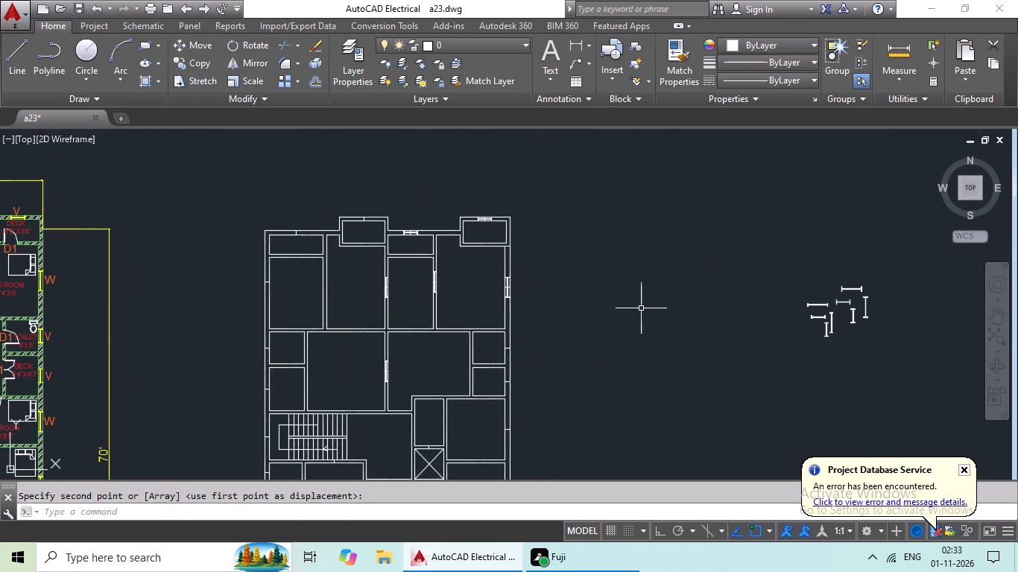
middle_click_drag(642, 308, 508, 277)
middle_click_drag(605, 309, 554, 311)
middle_click_drag(598, 309, 493, 318)
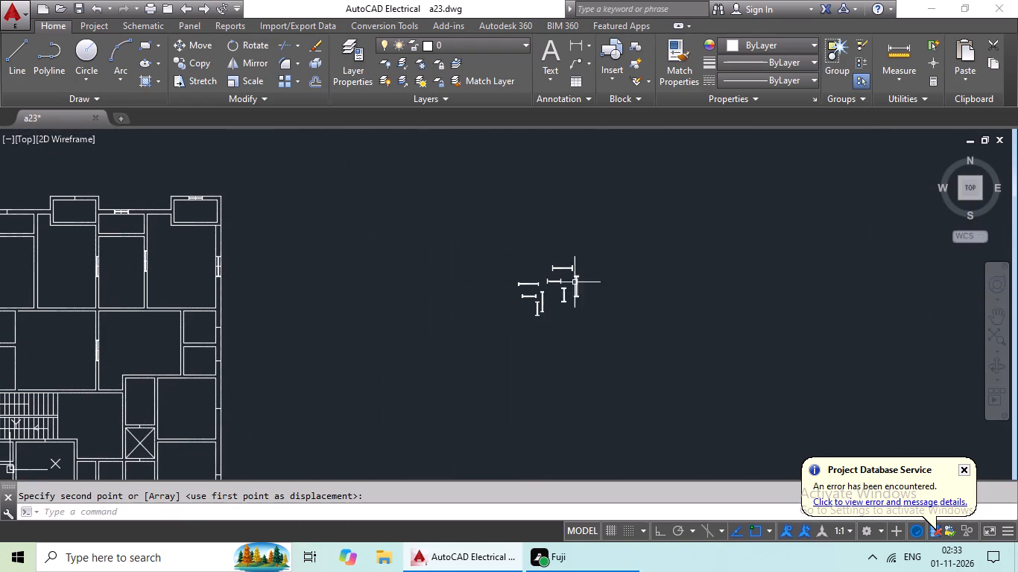
scroll(569, 270, "up", 1)
scroll(572, 270, "down", 1)
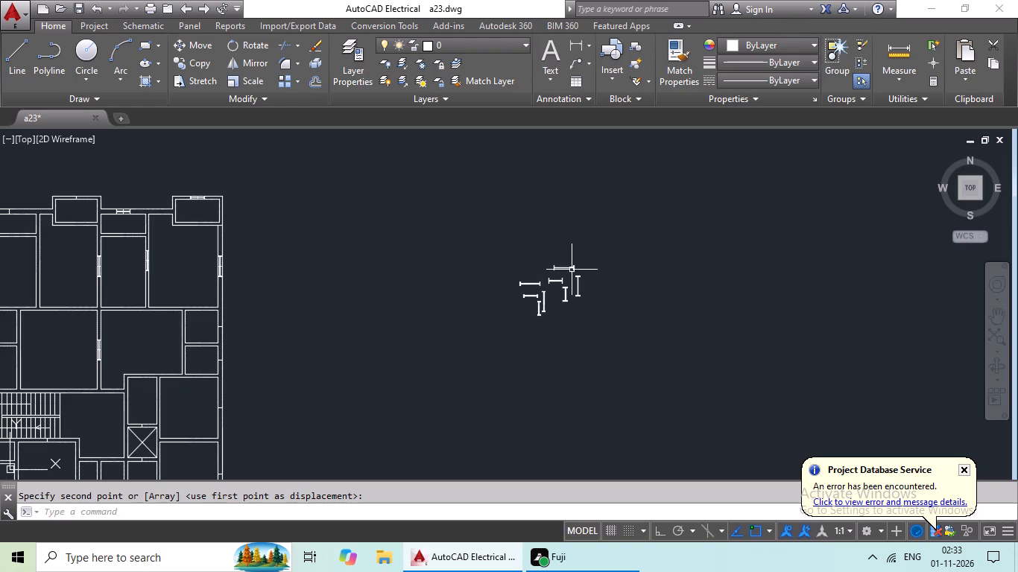
scroll(537, 278, "up", 2)
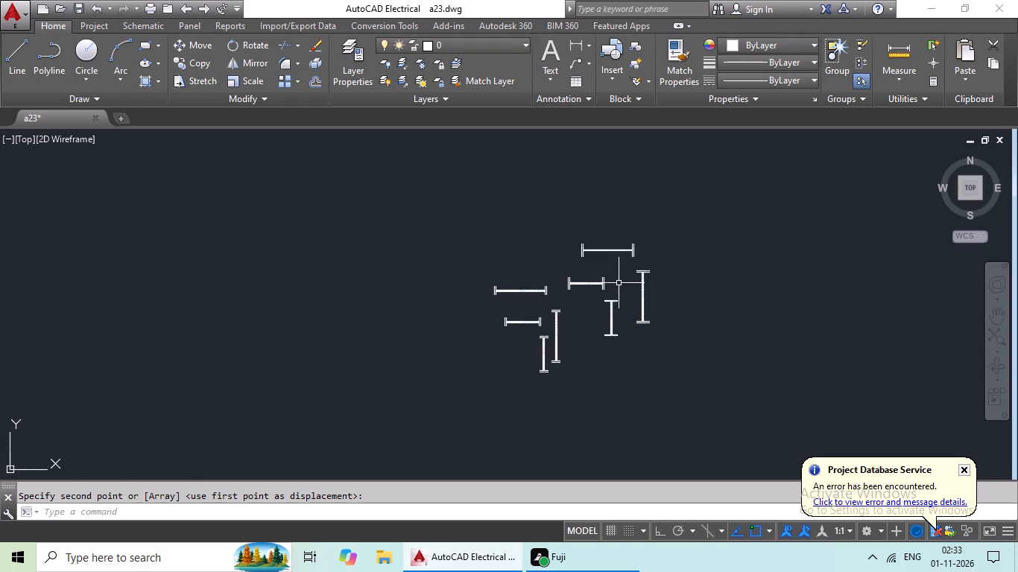
scroll(616, 285, "up", 2)
scroll(537, 270, "up", 1)
middle_click_drag(452, 303, 562, 230)
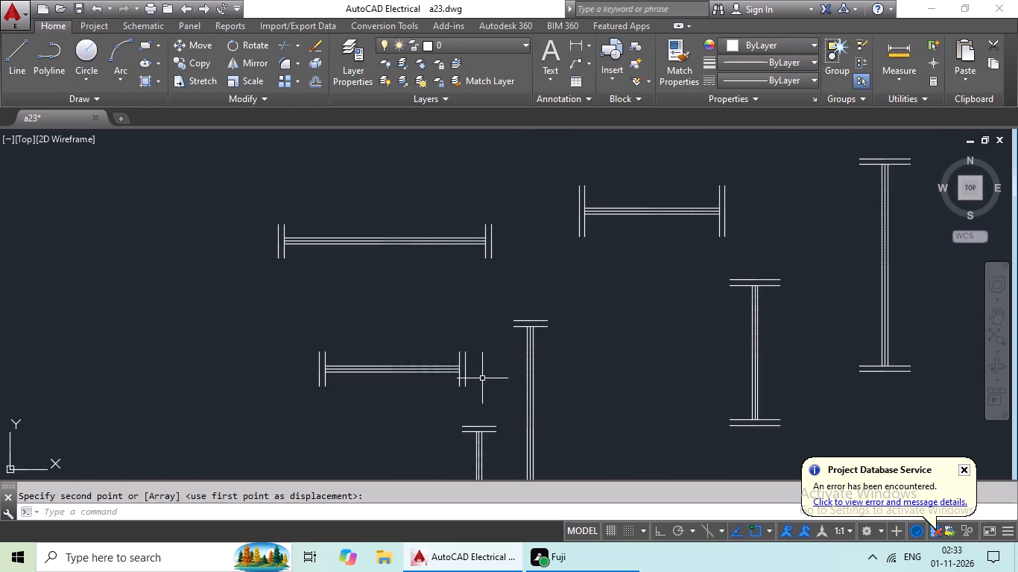
middle_click_drag(485, 378, 540, 318)
scroll(487, 327, "up", 1)
left_click_drag(467, 215, 304, 326)
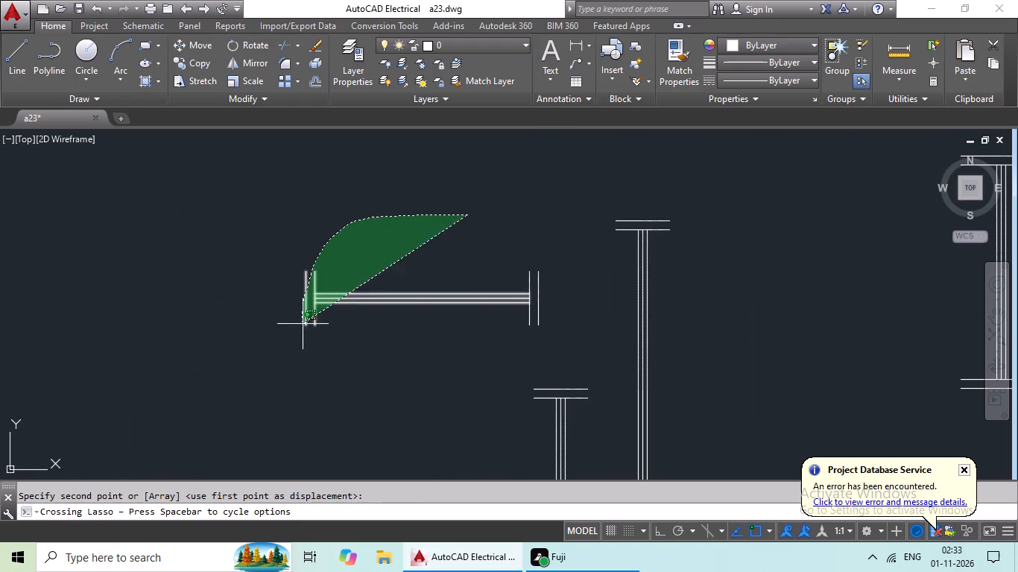
left_click_drag(304, 326, 572, 293)
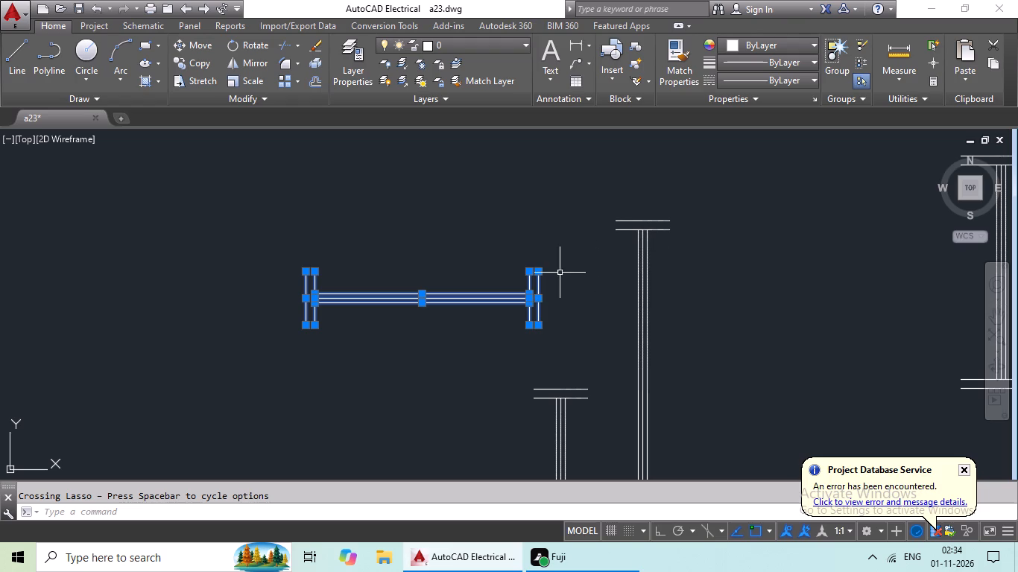
left_click(205, 62)
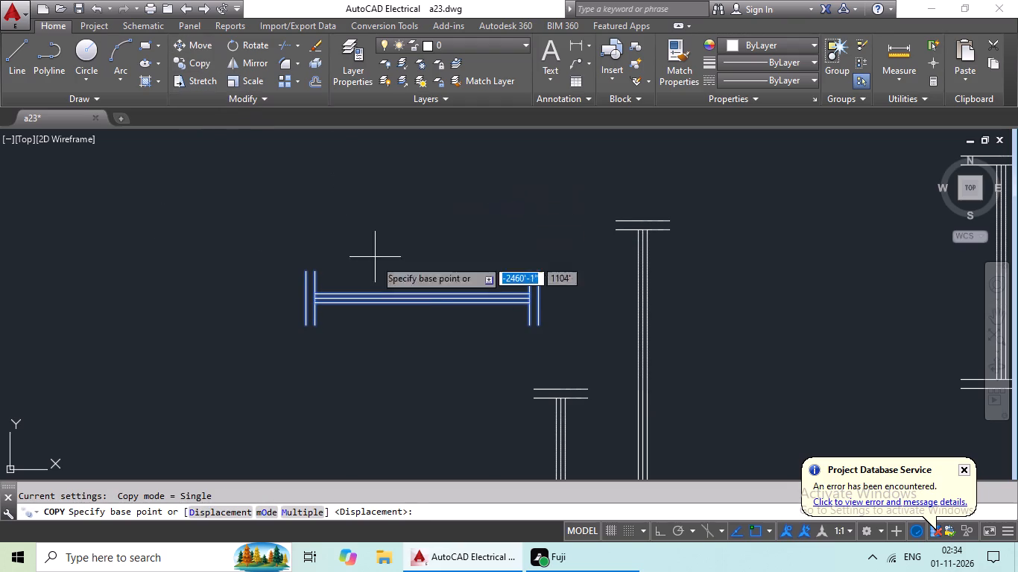
scroll(440, 311, "up", 1)
left_click(406, 293)
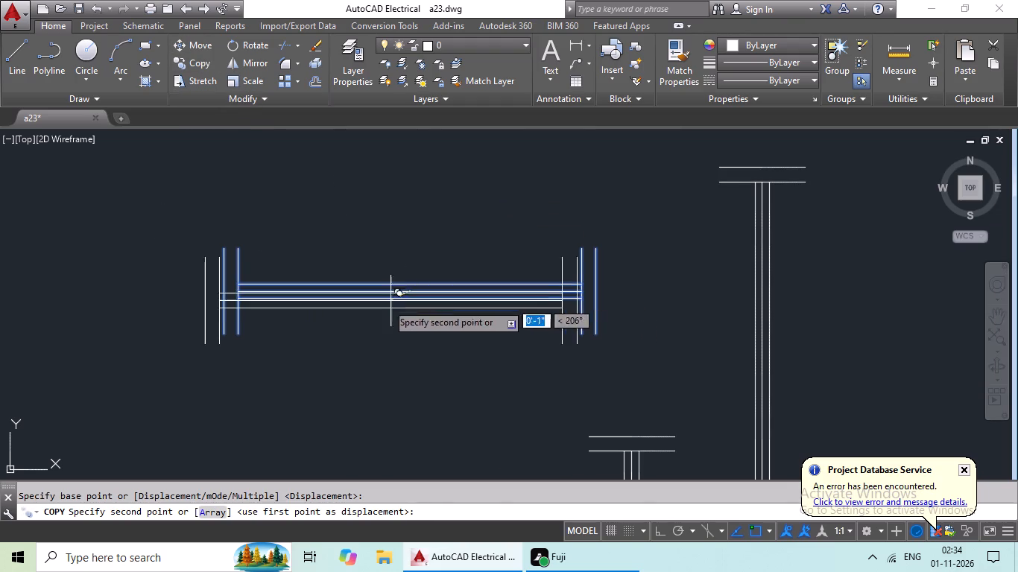
scroll(354, 315, "down", 3)
middle_click_drag(351, 325, 508, 235)
middle_click_drag(392, 383, 552, 333)
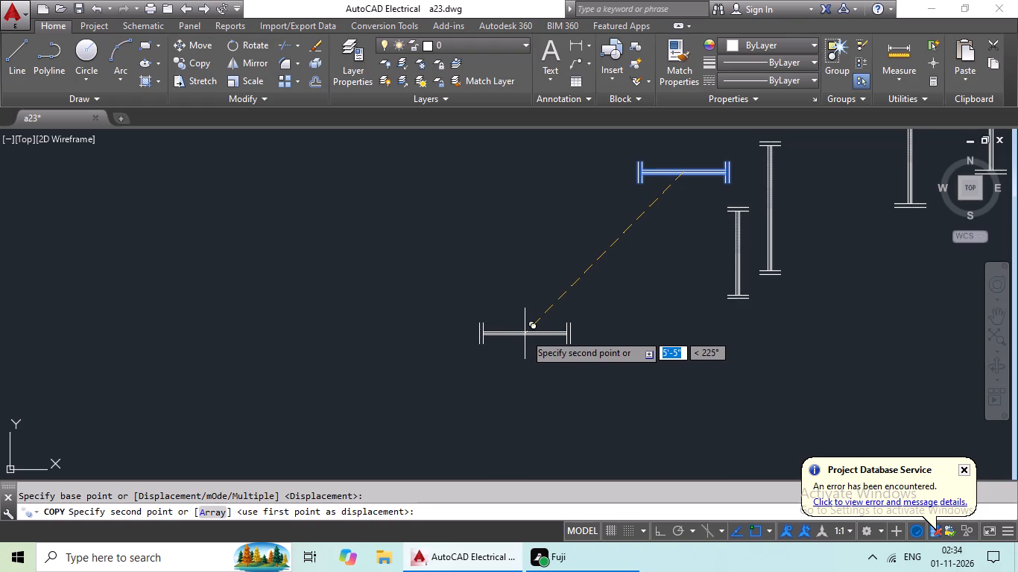
scroll(515, 337, "down", 2)
middle_click_drag(422, 343, 556, 246)
scroll(417, 328, "down", 1)
middle_click_drag(379, 350, 522, 278)
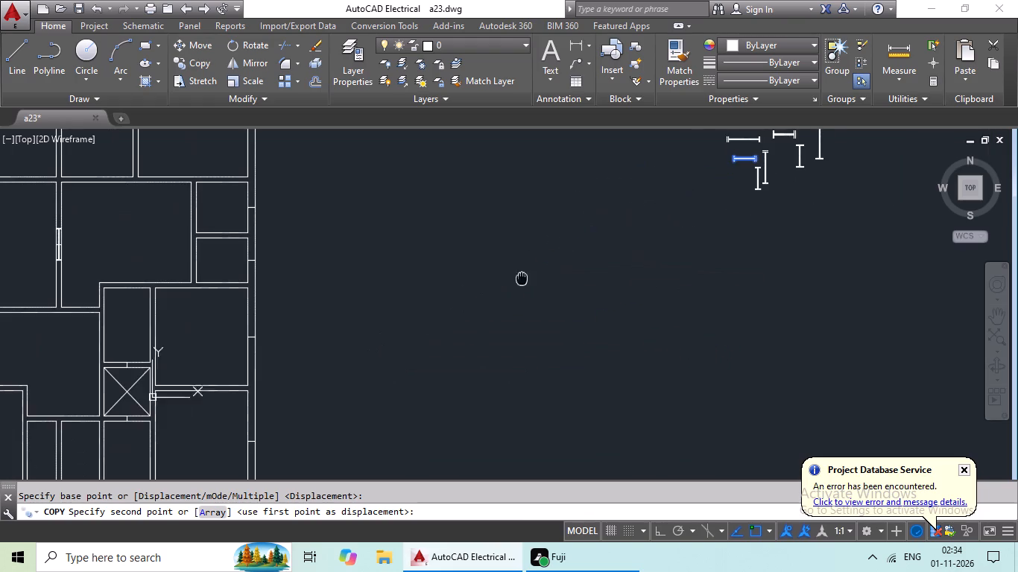
middle_click_drag(449, 307, 504, 422)
middle_click_drag(462, 334, 525, 476)
middle_click_drag(436, 321, 589, 346)
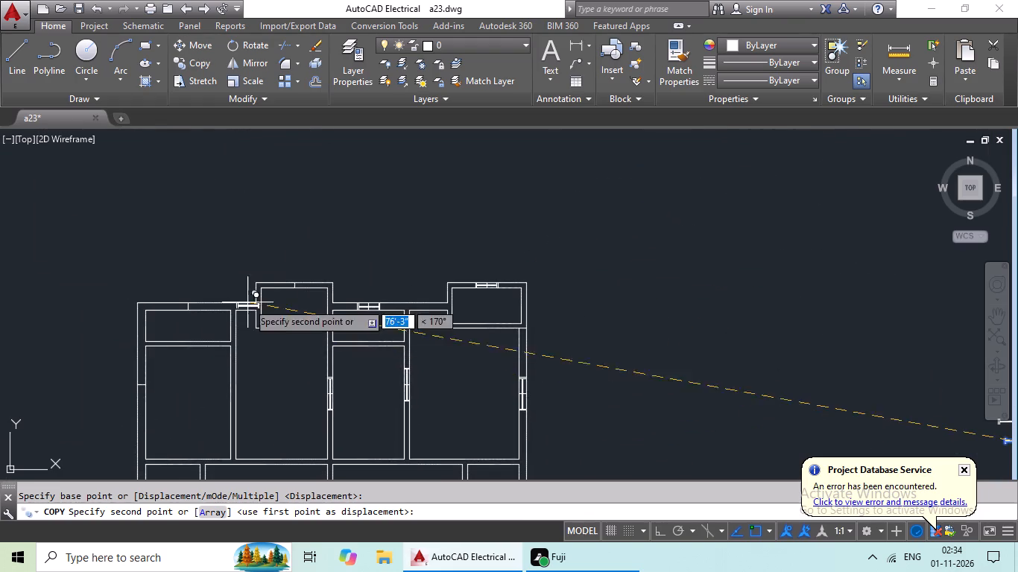
scroll(279, 278, "up", 4)
left_click(370, 321)
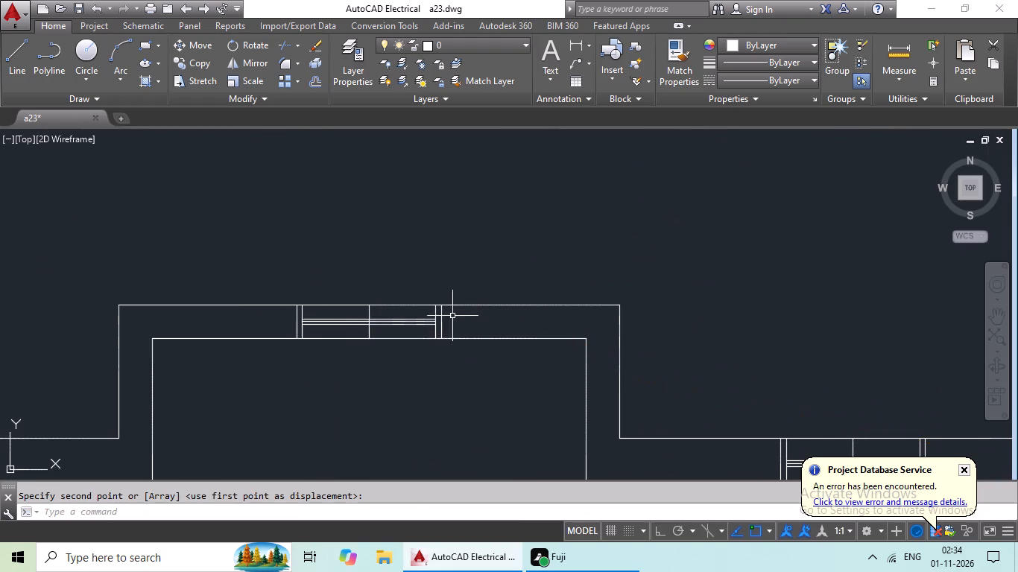
Copy the horizontal 2' symbol with 9" ends from its centre to the marker line in the north wall of the small north-west corner room.
scroll(455, 315, "down", 3)
middle_click_drag(440, 351, 418, 260)
middle_click_drag(447, 294, 362, 226)
scroll(471, 295, "down", 1)
middle_click_drag(515, 345, 294, 257)
scroll(605, 310, "down", 1)
middle_click_drag(596, 328, 394, 331)
middle_click_drag(529, 346, 447, 349)
scroll(518, 289, "up", 2)
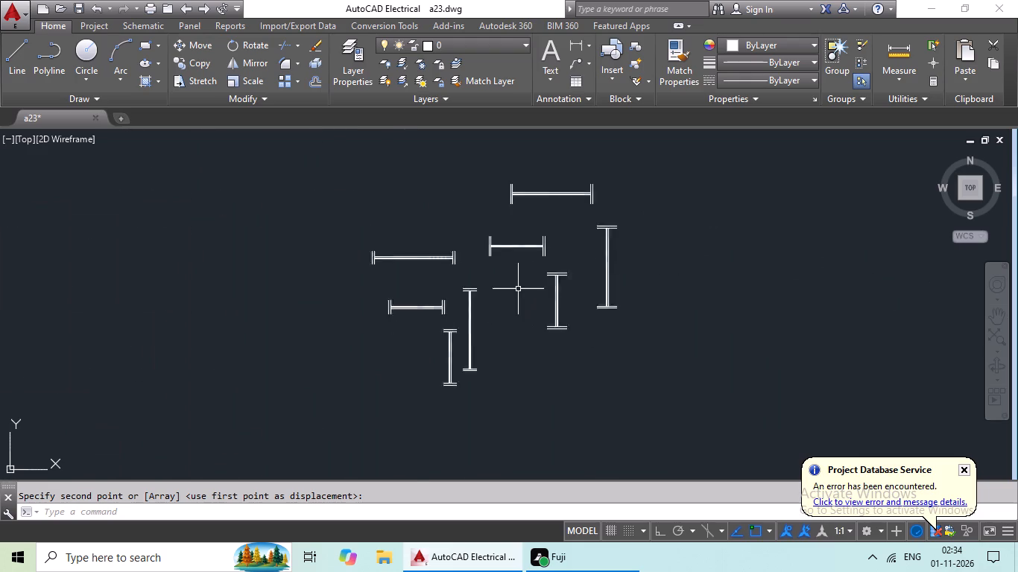
scroll(518, 289, "up", 2)
middle_click(504, 332)
middle_click_drag(503, 313, 508, 381)
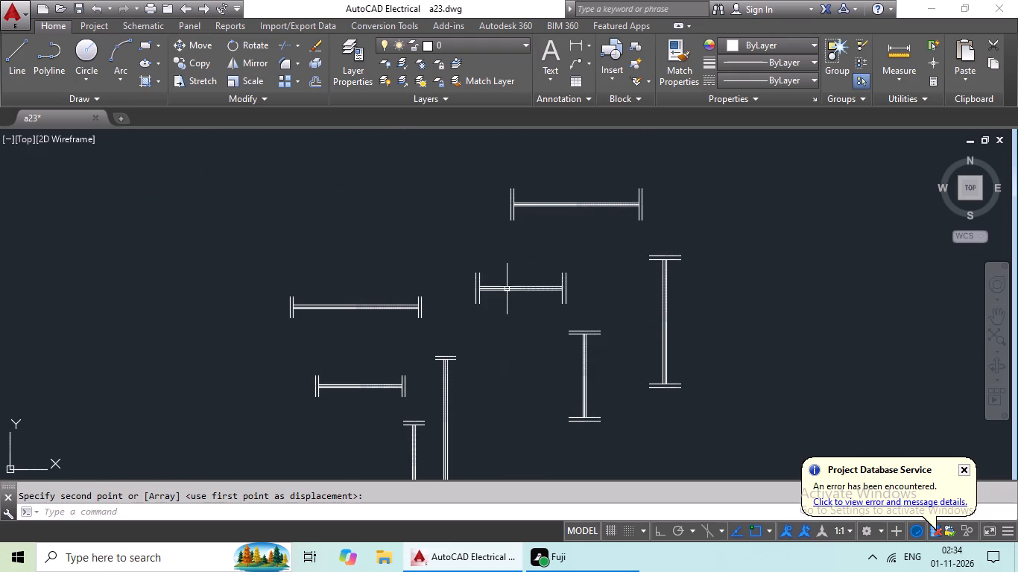
scroll(510, 279, "up", 2)
left_click_drag(493, 242, 709, 284)
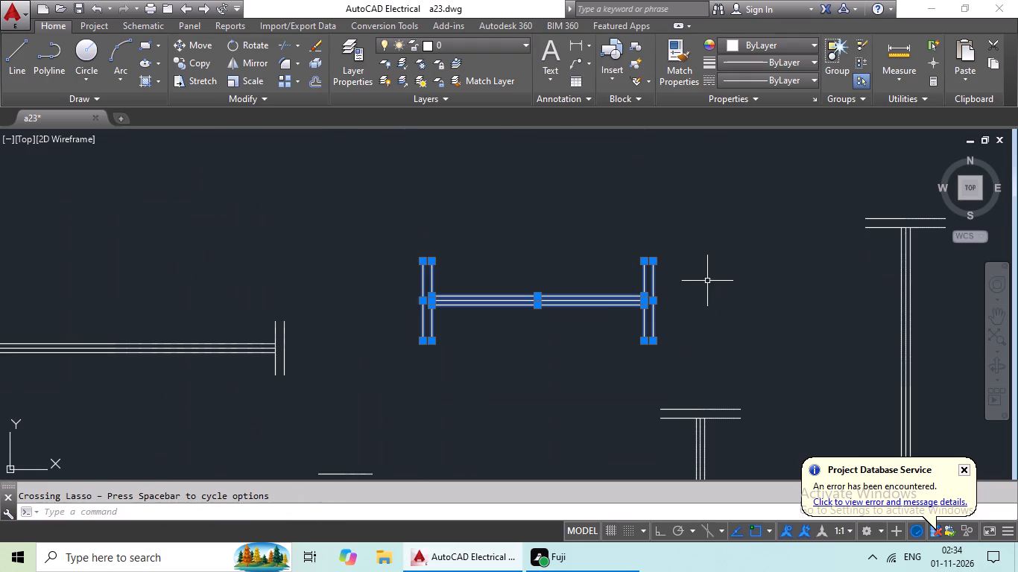
left_click(183, 58)
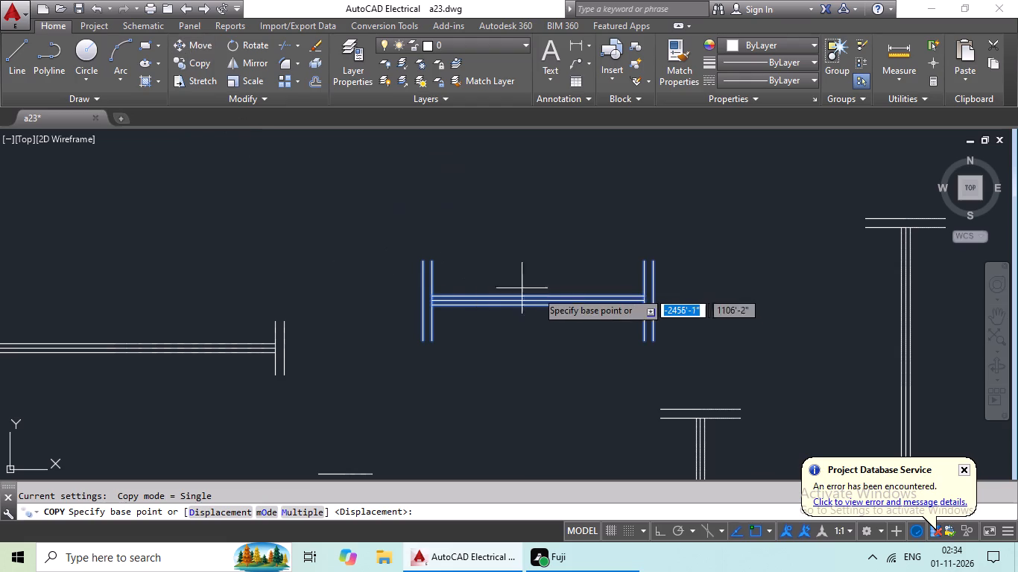
scroll(554, 300, "up", 2)
left_click_drag(516, 298, 495, 299)
scroll(233, 305, "down", 3)
middle_click_drag(222, 313, 522, 184)
scroll(436, 235, "down", 2)
middle_click_drag(345, 294, 585, 192)
middle_click_drag(256, 285, 540, 284)
scroll(363, 296, "down", 1)
middle_click_drag(357, 314, 373, 315)
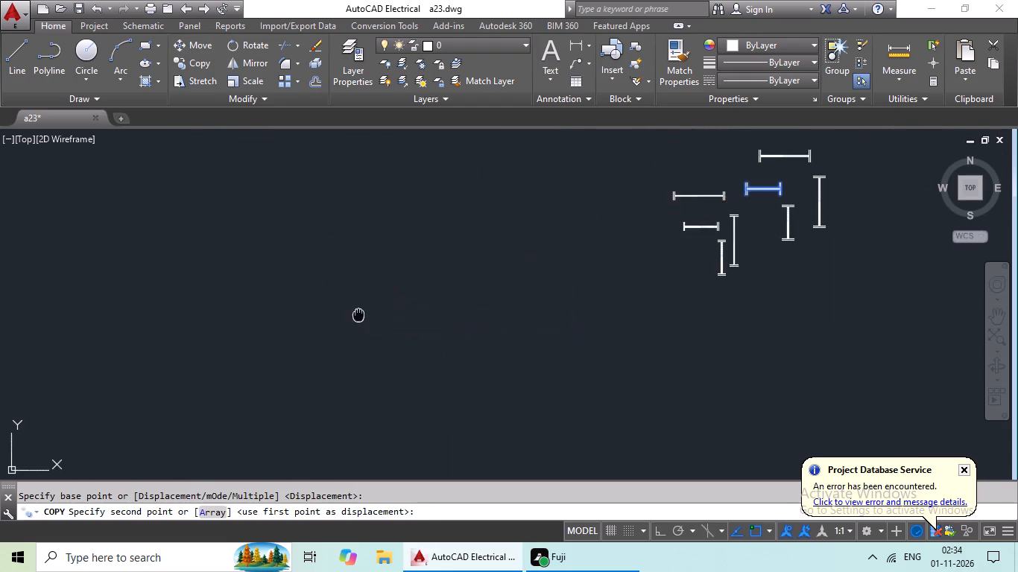
middle_click_drag(373, 315, 633, 320)
middle_click_drag(428, 323, 710, 363)
middle_click_drag(455, 308, 670, 427)
middle_click_drag(408, 293, 660, 407)
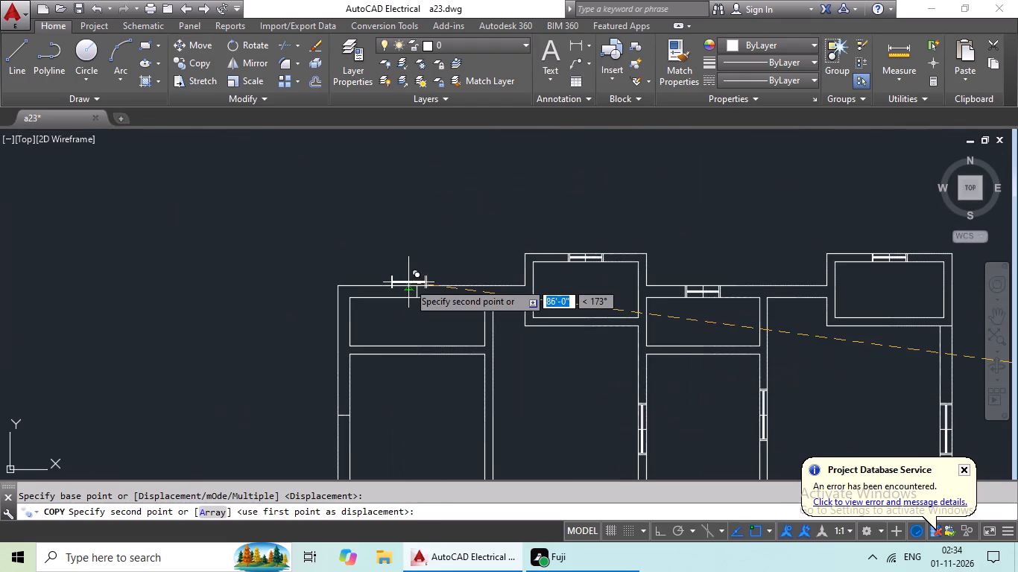
scroll(408, 284, "up", 5)
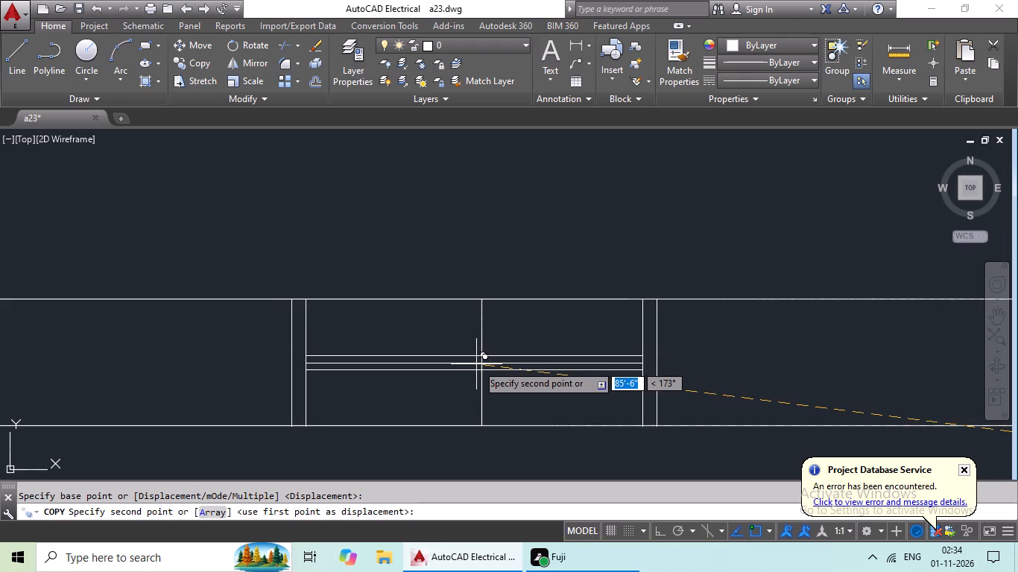
left_click(484, 365)
Copy the vertical 3' symbol with 9" ends from its centre to the marker line in the large north-west room's outer west wall.
scroll(537, 333, "down", 3)
middle_click_drag(551, 367, 458, 264)
scroll(490, 322, "down", 2)
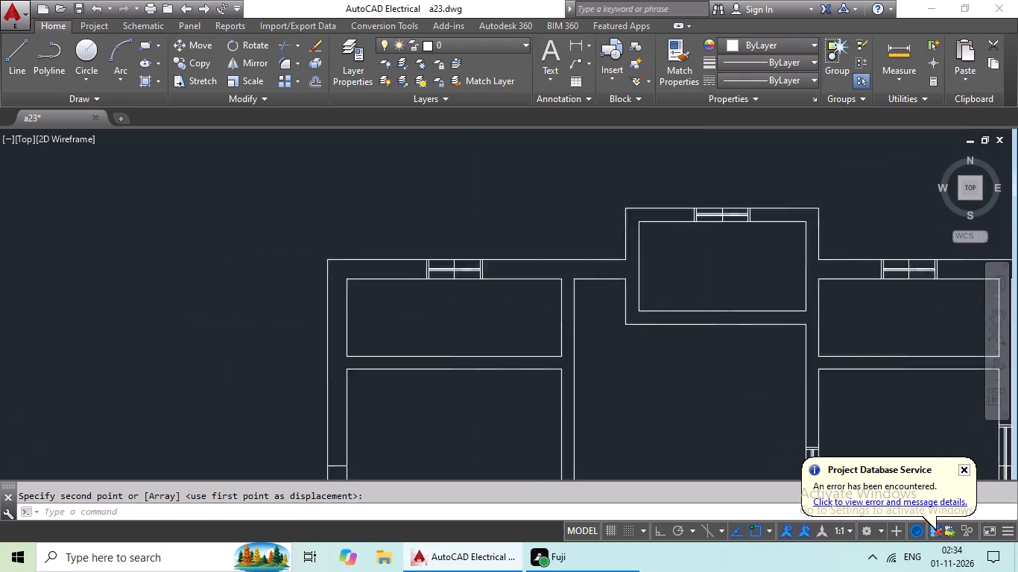
middle_click_drag(492, 337, 347, 235)
middle_click_drag(481, 332, 434, 264)
middle_click_drag(480, 313, 354, 342)
middle_click_drag(502, 360, 367, 348)
scroll(749, 346, "down", 1)
middle_click_drag(746, 343, 534, 304)
middle_click_drag(706, 307, 461, 297)
middle_click_drag(666, 289, 532, 306)
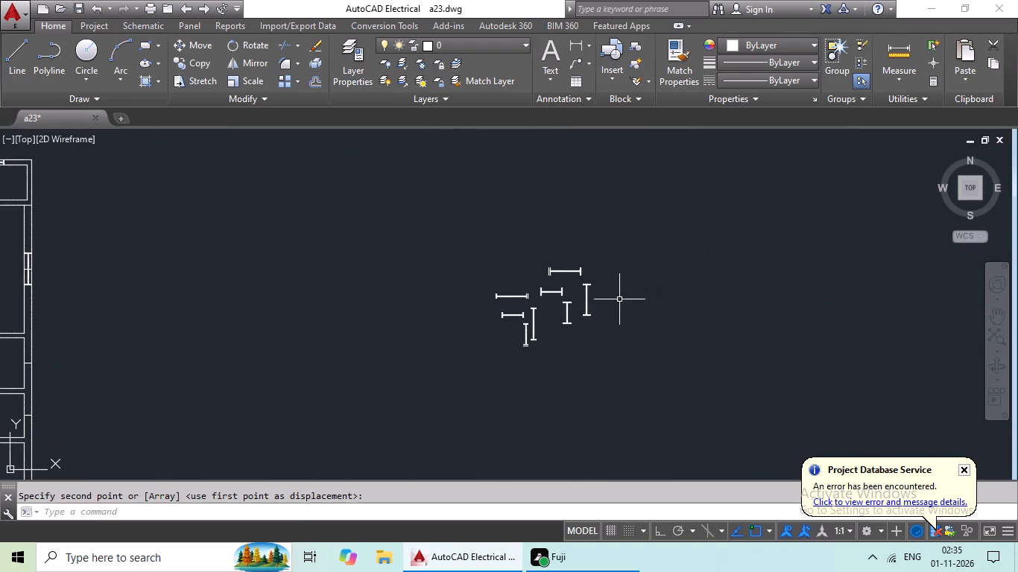
scroll(622, 298, "up", 3)
left_click_drag(516, 226, 458, 220)
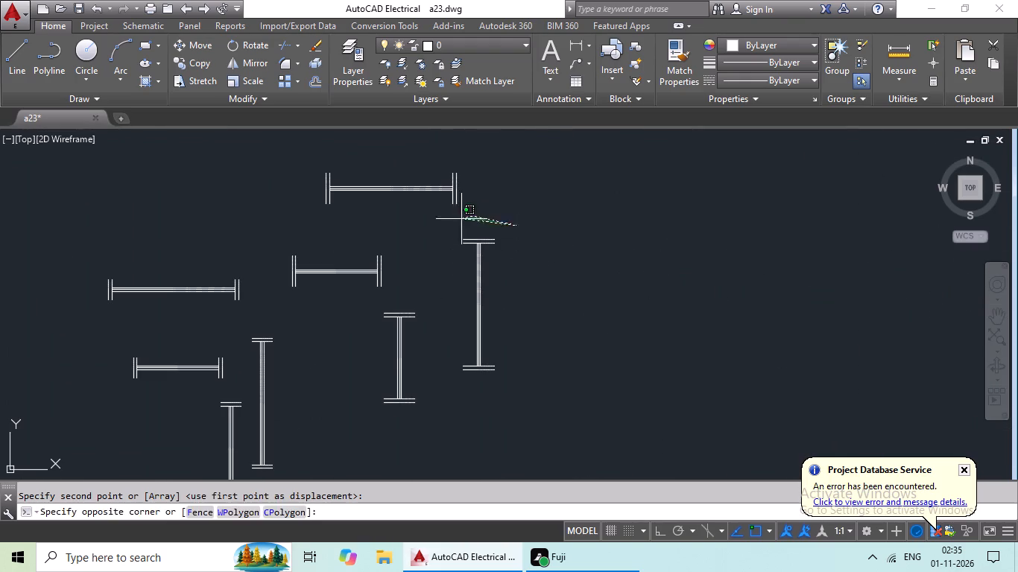
left_click_drag(458, 220, 599, 390)
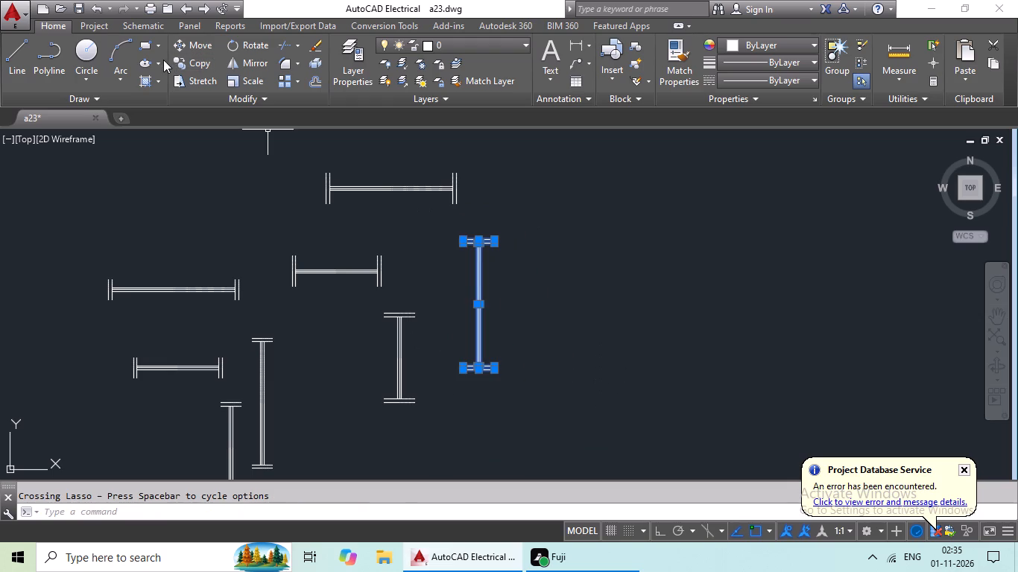
left_click(179, 58)
scroll(441, 221, "up", 1)
middle_click_drag(534, 287, 387, 150)
scroll(351, 204, "up", 2)
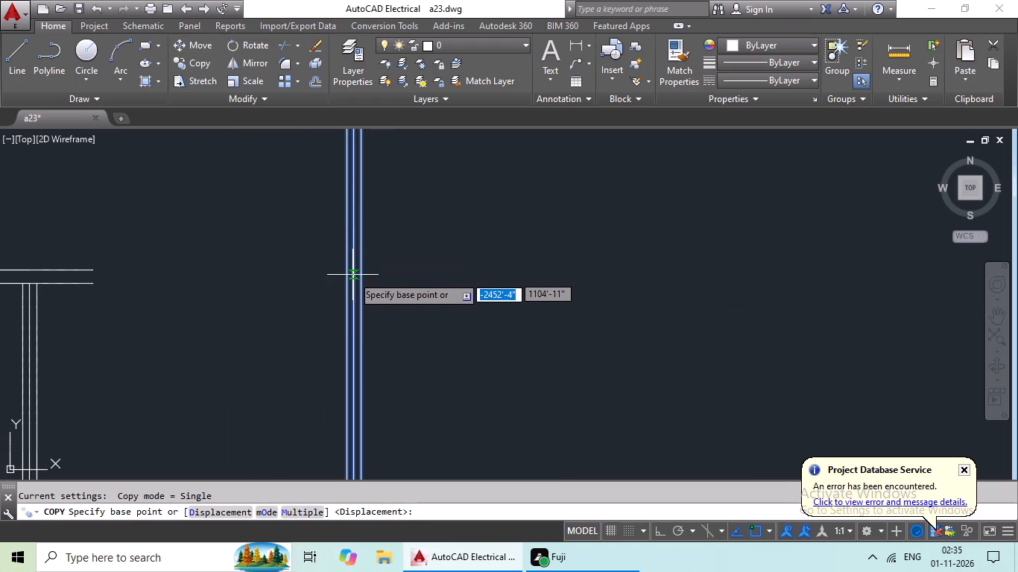
scroll(353, 276, "down", 3)
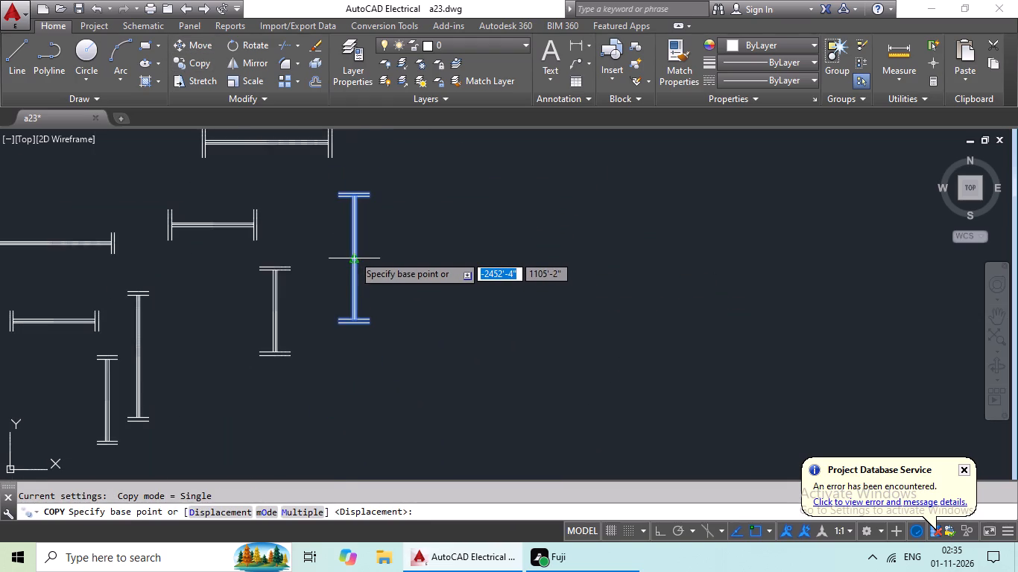
scroll(353, 255, "up", 3)
scroll(354, 235, "down", 1)
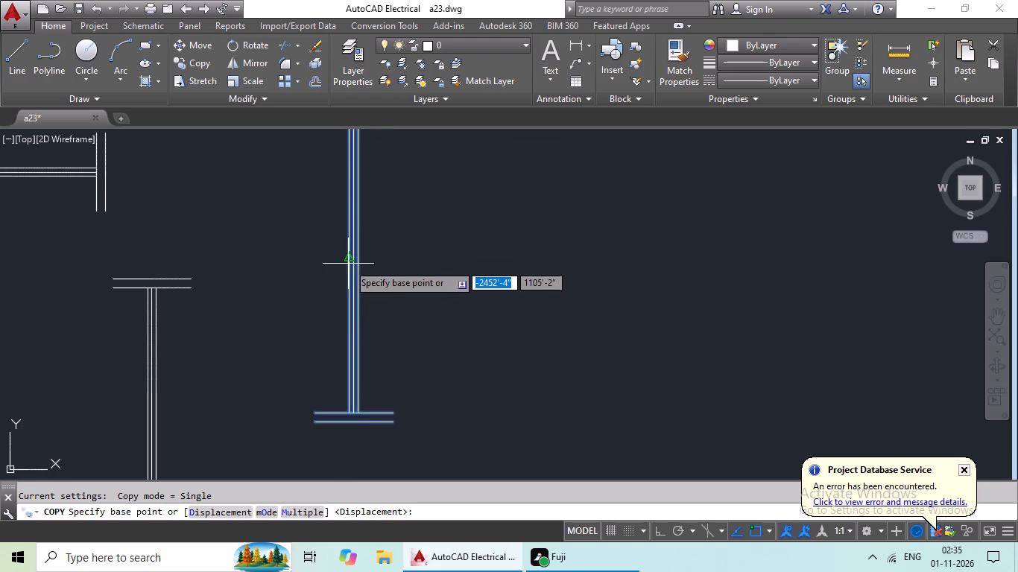
left_click_drag(355, 255, 306, 263)
scroll(235, 265, "down", 3)
middle_click_drag(235, 265, 420, 252)
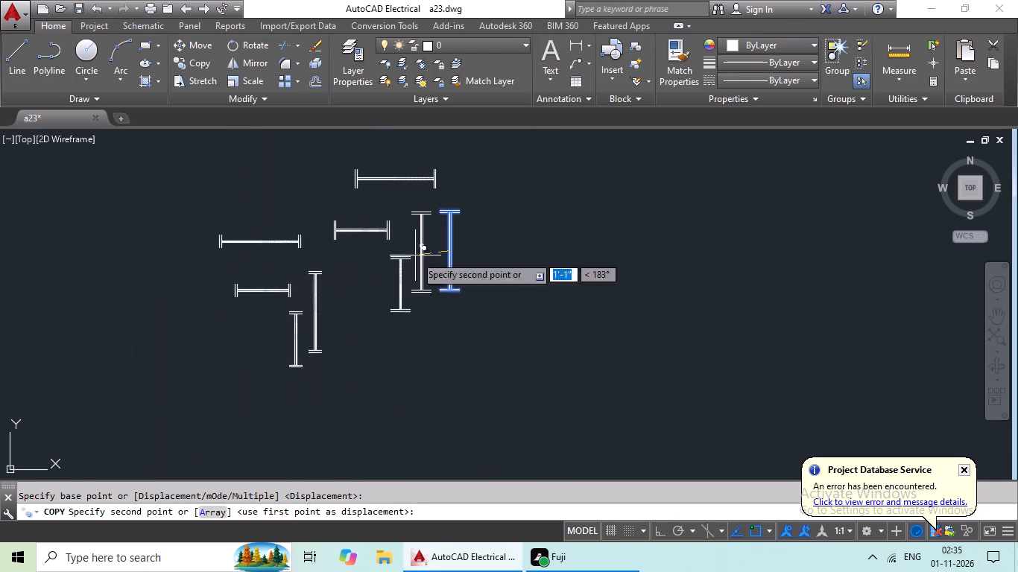
middle_click_drag(189, 309, 367, 267)
middle_click_drag(158, 337, 344, 327)
middle_click_drag(131, 347, 323, 279)
middle_click_drag(138, 328, 331, 261)
middle_click_drag(77, 352, 337, 282)
middle_click_drag(57, 355, 248, 307)
middle_click_drag(174, 297, 203, 315)
middle_click_drag(205, 302, 449, 402)
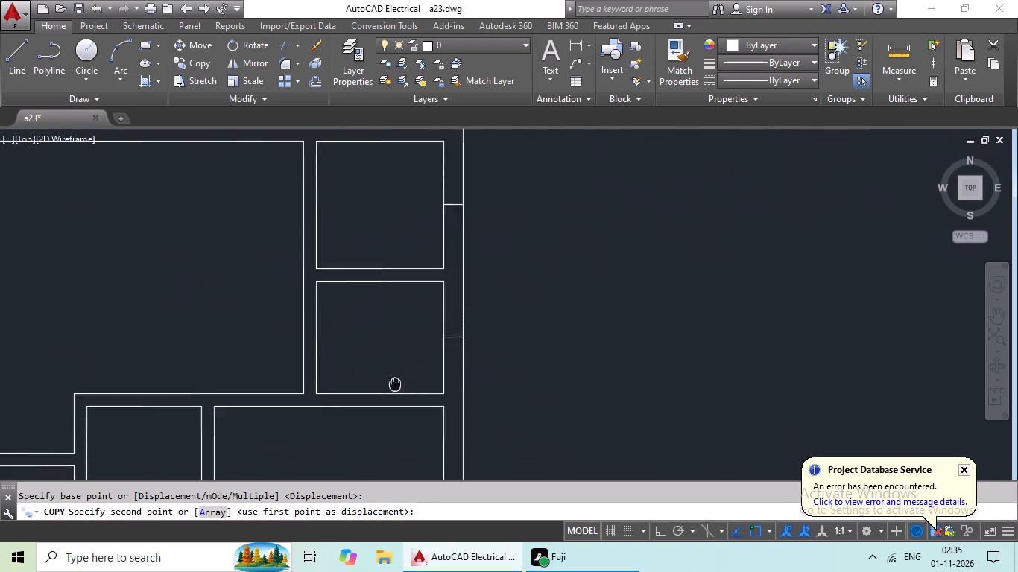
middle_click_drag(449, 402, 535, 413)
scroll(260, 320, "down", 2)
middle_click_drag(262, 331, 440, 331)
middle_click_drag(206, 290, 229, 395)
middle_click(229, 395)
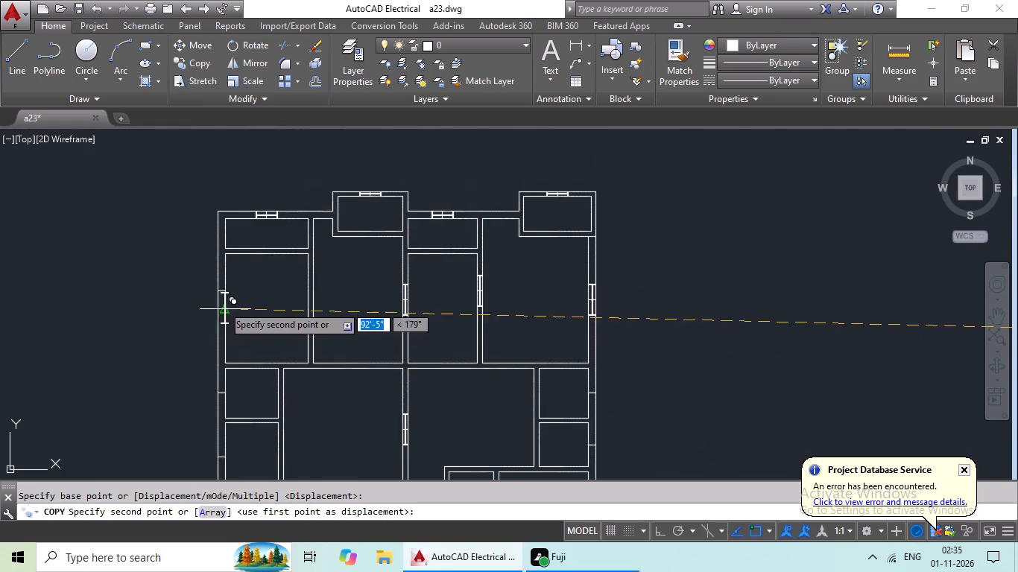
scroll(226, 299, "up", 4)
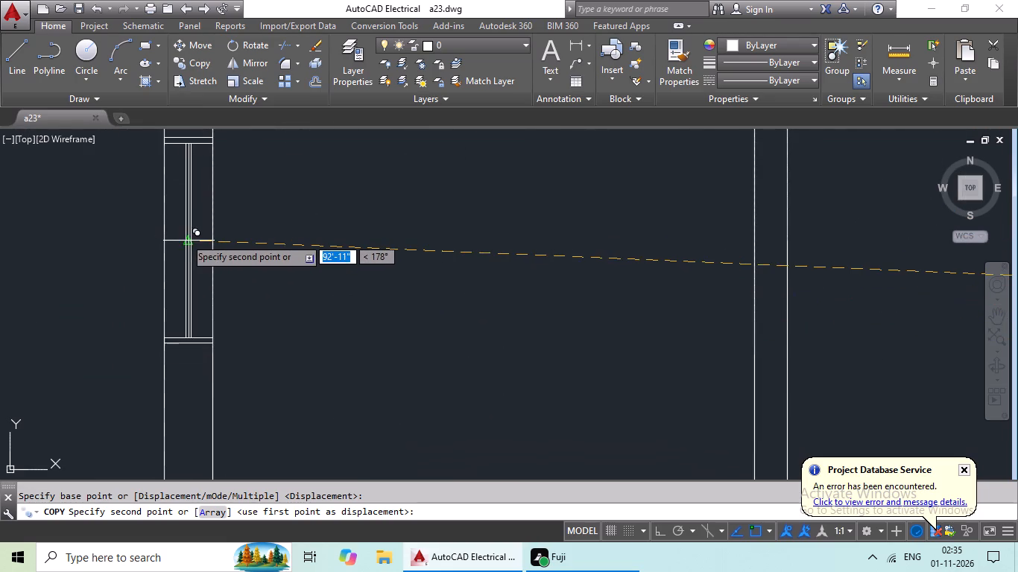
left_click(185, 238)
Copy the vertical 2' symbol with 9" ends from its centre to the marker line in the upper small east room's outer east wall.
scroll(307, 227, "down", 4)
middle_click_drag(339, 263, 255, 243)
middle_click_drag(268, 255, 100, 220)
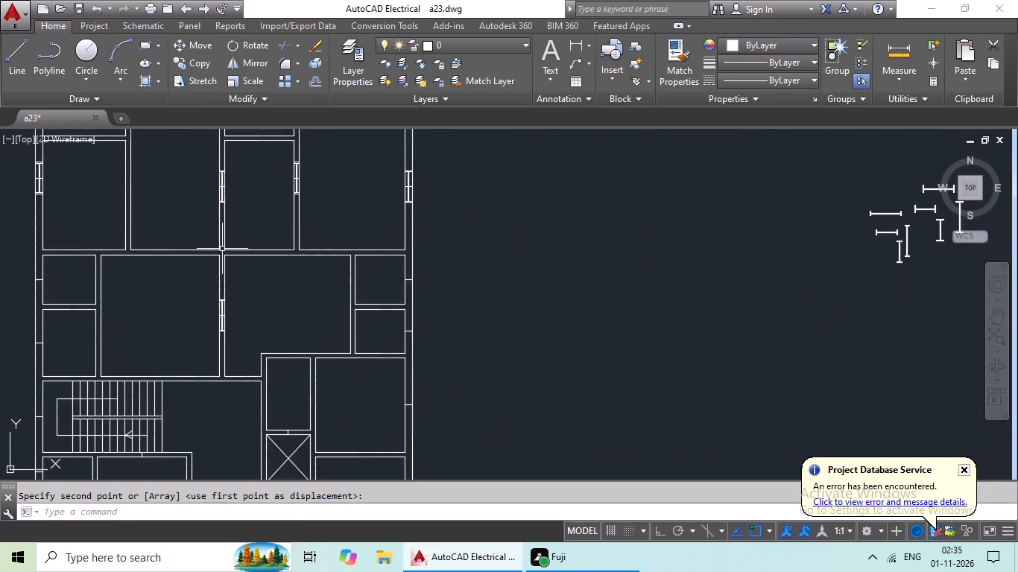
scroll(320, 265, "down", 1)
middle_click_drag(389, 285, 235, 265)
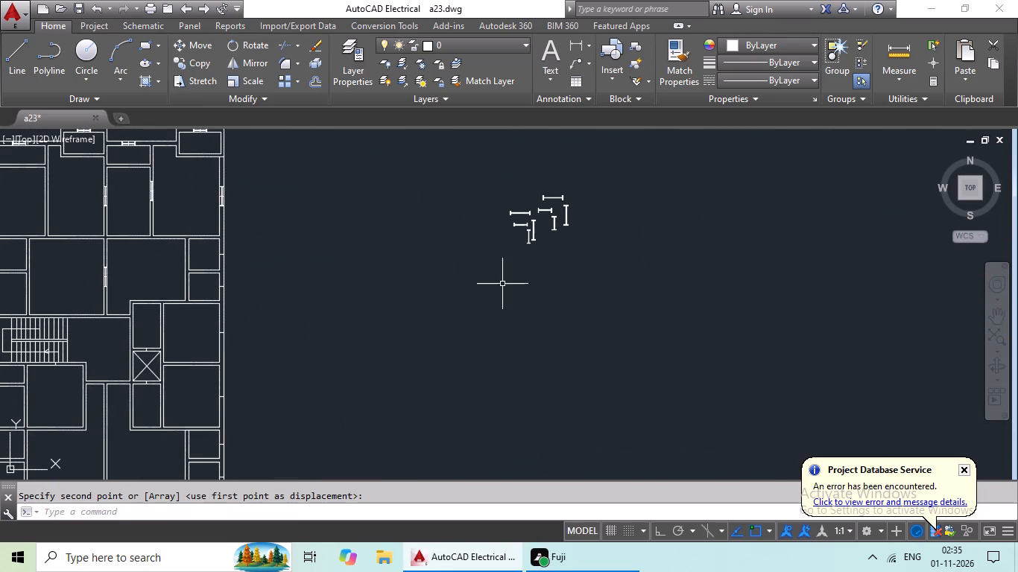
middle_click_drag(588, 320, 470, 366)
scroll(440, 264, "up", 3)
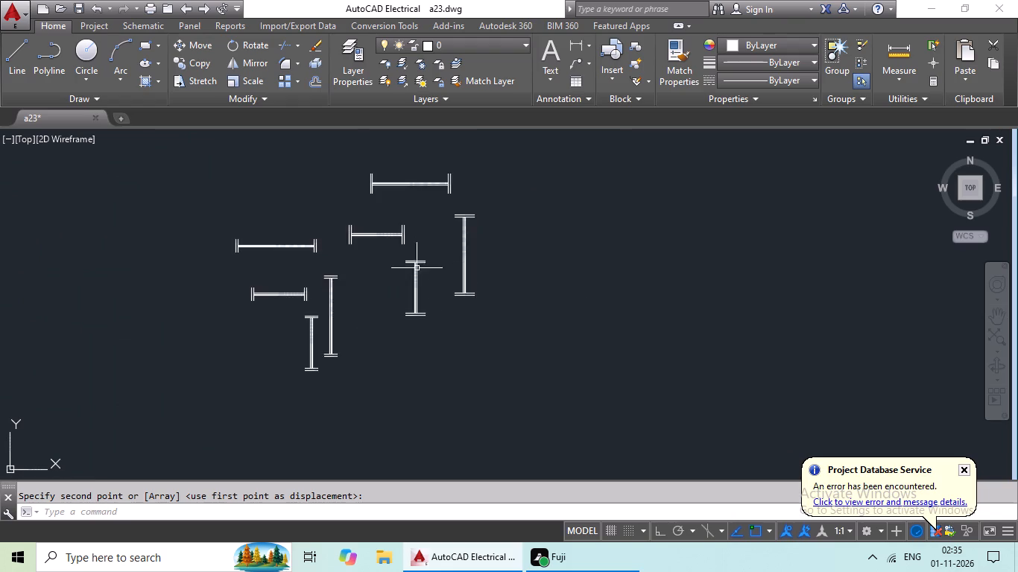
scroll(411, 268, "up", 3)
scroll(428, 261, "down", 1)
left_click_drag(431, 218, 475, 383)
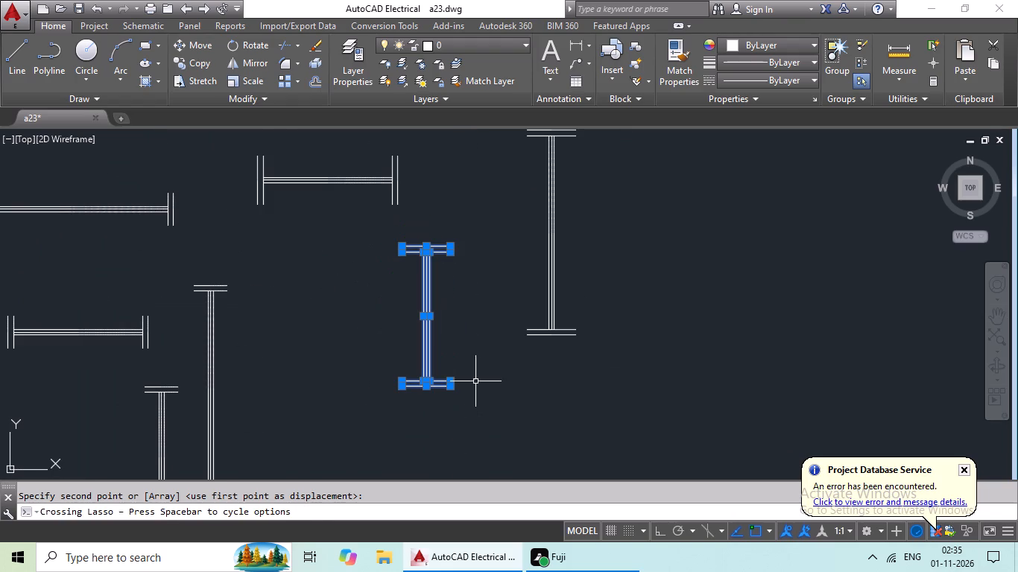
left_click(208, 62)
scroll(429, 324, "up", 2)
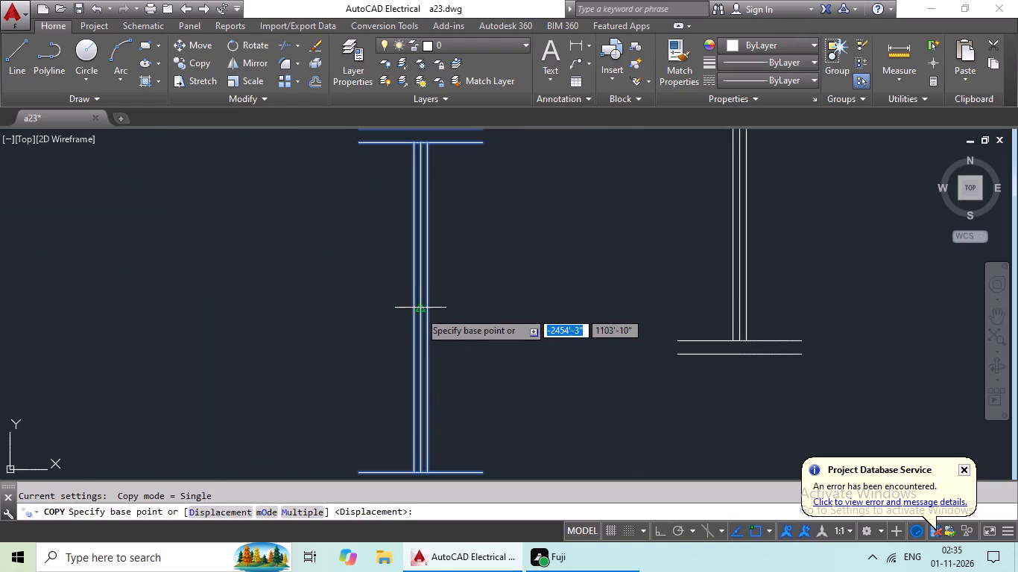
left_click_drag(420, 308, 402, 316)
scroll(229, 331, "down", 3)
middle_click_drag(227, 334, 377, 305)
middle_click_drag(230, 368, 474, 320)
middle_click_drag(243, 386, 443, 313)
middle_click_drag(253, 353, 443, 316)
middle_click_drag(249, 361, 455, 343)
middle_click_drag(264, 354, 453, 351)
middle_click_drag(230, 355, 418, 352)
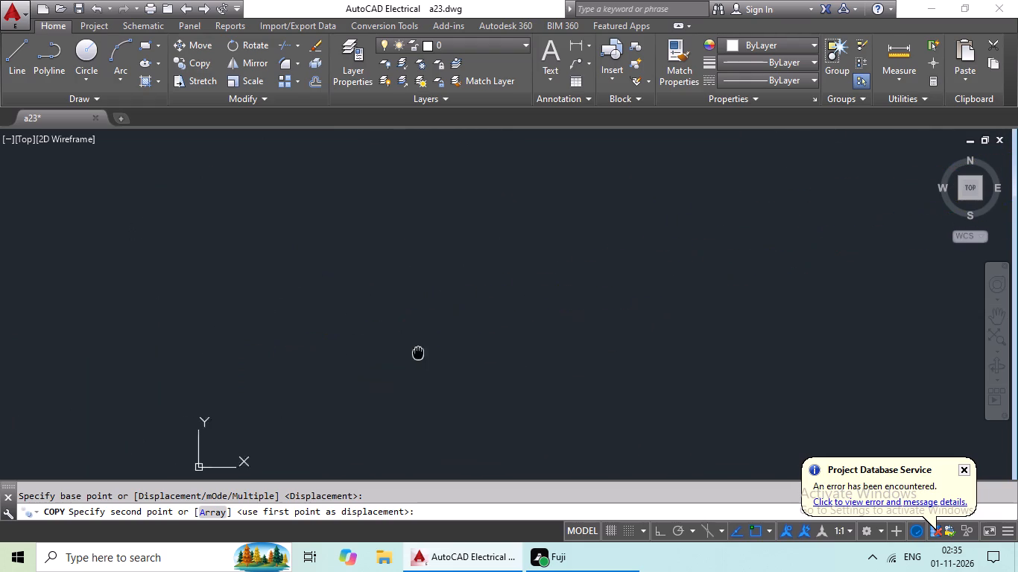
middle_click_drag(274, 325, 423, 326)
middle_click_drag(268, 337, 443, 339)
middle_click_drag(243, 323, 457, 323)
middle_click_drag(340, 307, 487, 308)
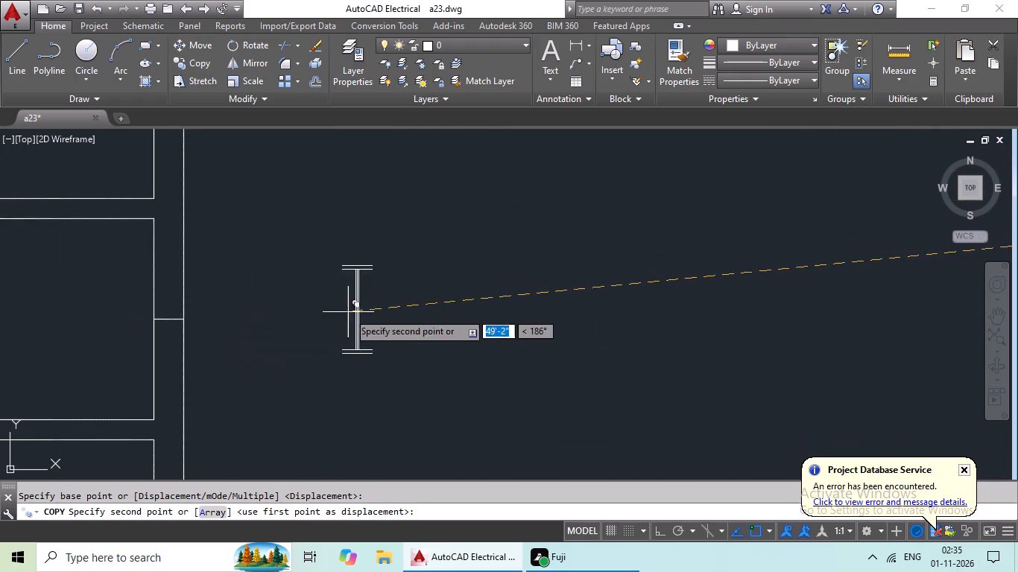
middle_click_drag(389, 329, 479, 344)
left_click(257, 335)
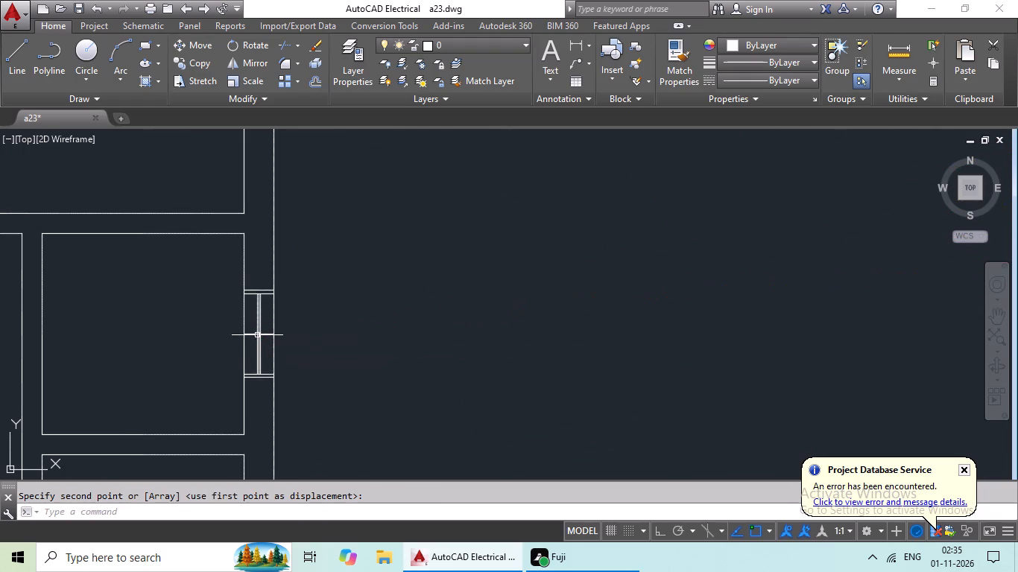
Copy the vertical 2' symbol with 9" ends from its centre to the marker line in the lower small east room's outer east wall.
scroll(384, 304, "down", 3)
middle_click_drag(454, 314, 386, 204)
middle_click_drag(513, 262, 396, 307)
middle_click_drag(502, 289, 407, 346)
scroll(577, 270, "up", 1)
scroll(651, 226, "up", 3)
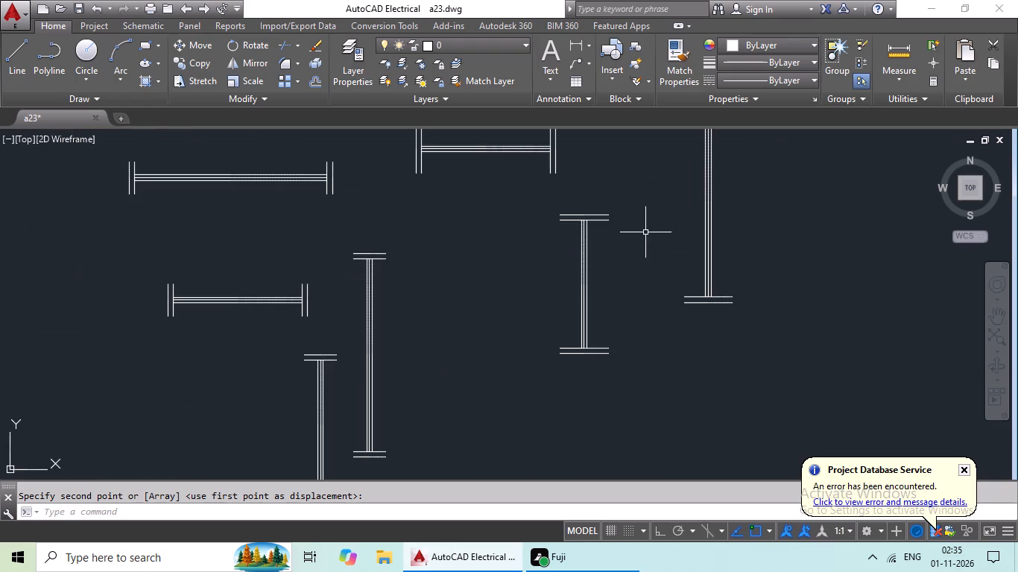
left_click_drag(637, 205, 627, 373)
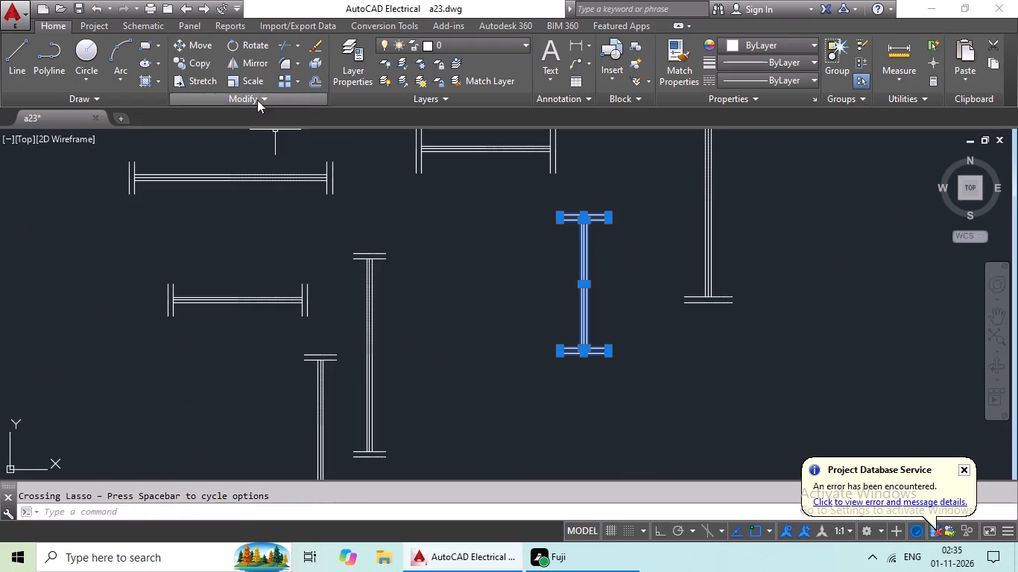
left_click(199, 66)
scroll(601, 279, "up", 1)
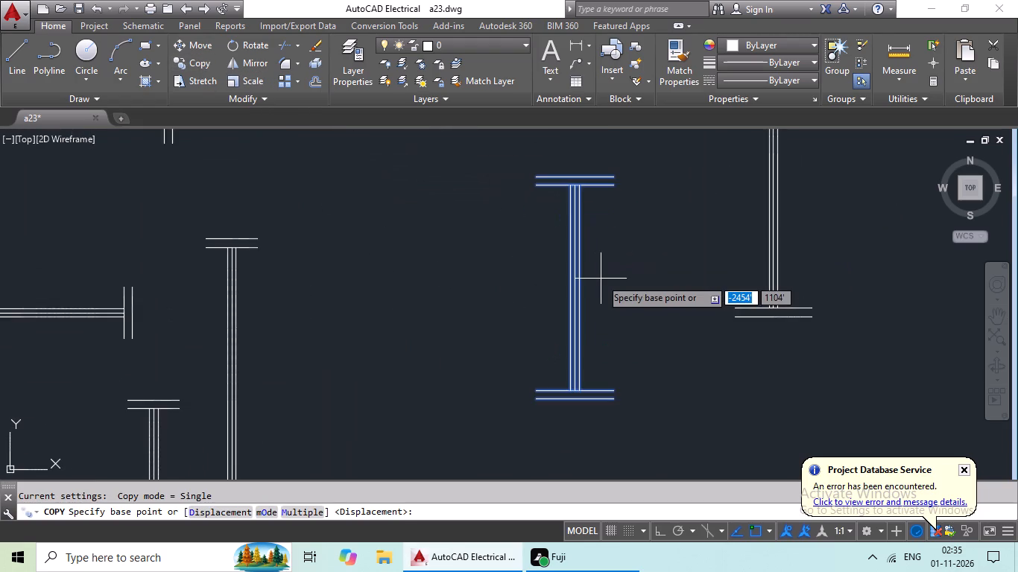
scroll(601, 279, "up", 2)
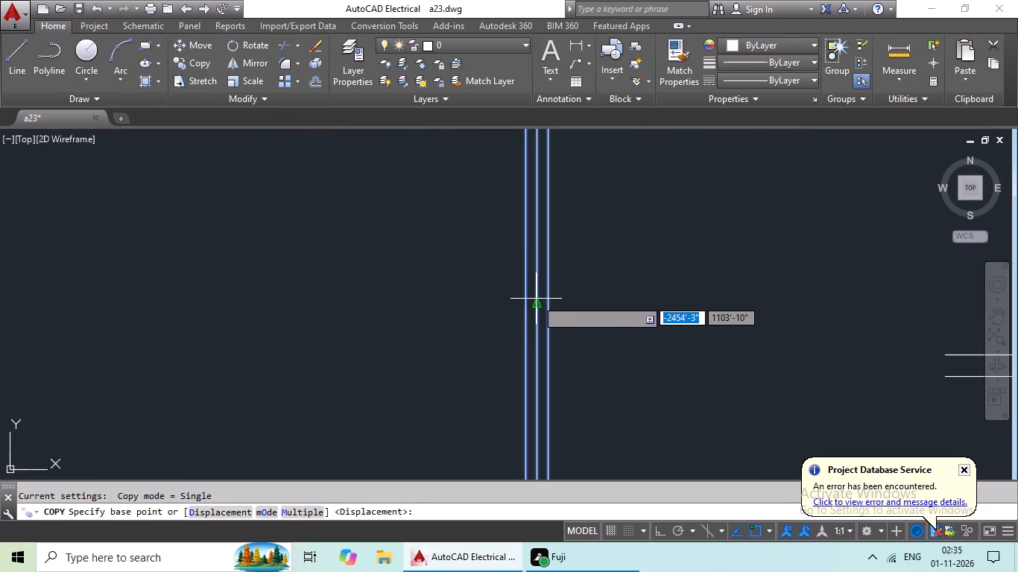
left_click(536, 302)
scroll(309, 302, "down", 3)
middle_click_drag(308, 302, 427, 249)
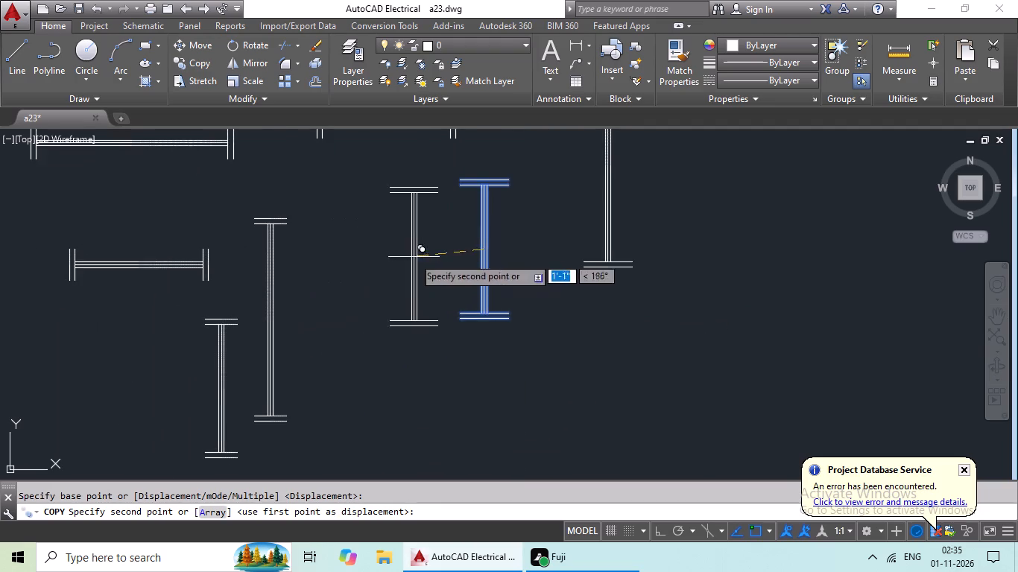
scroll(350, 275, "down", 3)
middle_click_drag(259, 325, 443, 251)
middle_click_drag(251, 336, 410, 275)
scroll(198, 325, "down", 1)
middle_click_drag(200, 329, 390, 261)
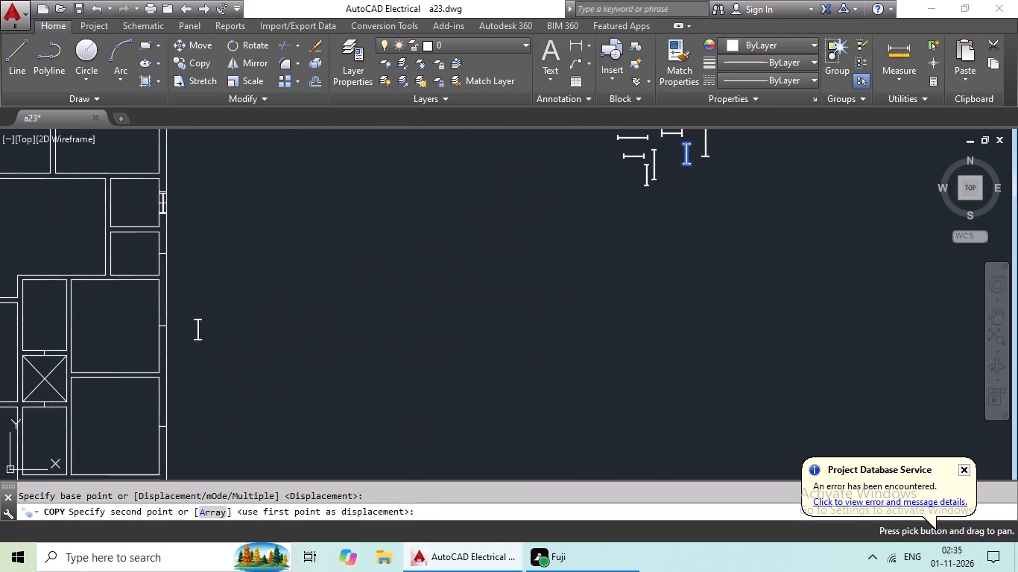
middle_click_drag(107, 320, 258, 285)
middle_click_drag(259, 286, 244, 358)
scroll(312, 312, "up", 4)
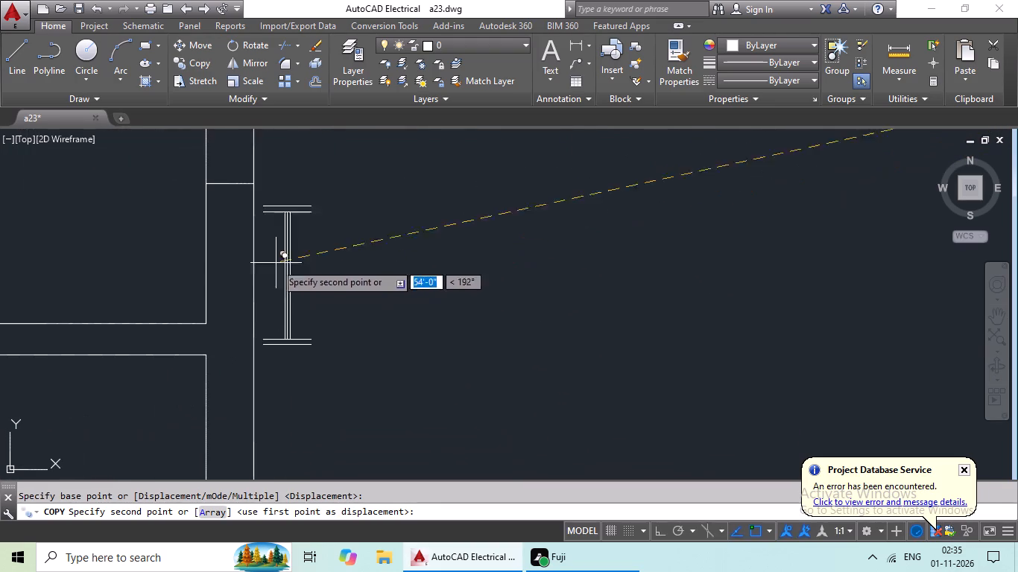
left_click(232, 179)
Copy the vertical 2' symbol with 9" ends from its centre to the marker line in the upper small west room's outer west wall.
scroll(389, 198, "down", 7)
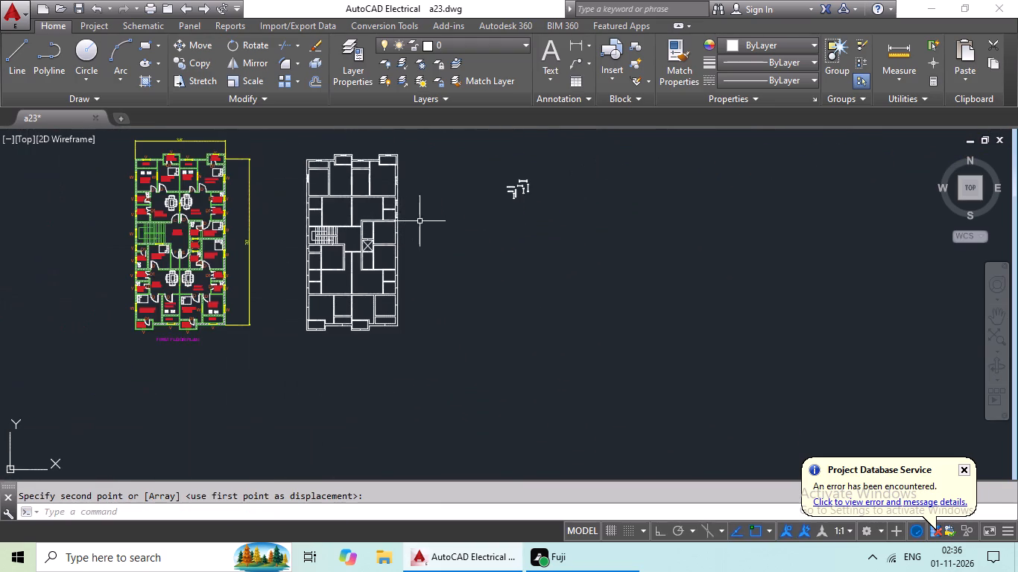
middle_click_drag(420, 221, 409, 250)
scroll(345, 252, "up", 2)
middle_click_drag(489, 258, 433, 300)
middle_click_drag(513, 273, 485, 286)
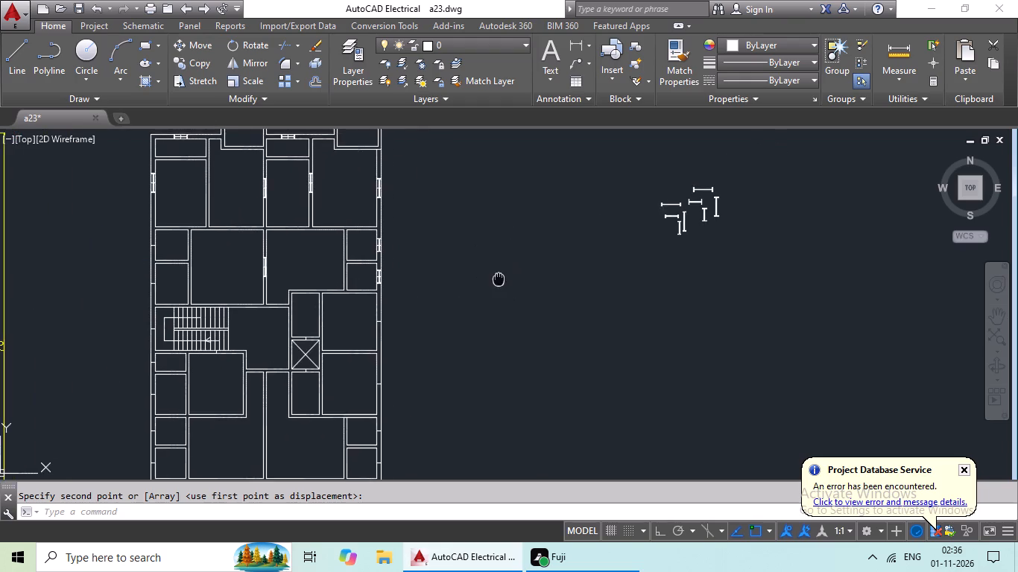
middle_click_drag(485, 286, 460, 299)
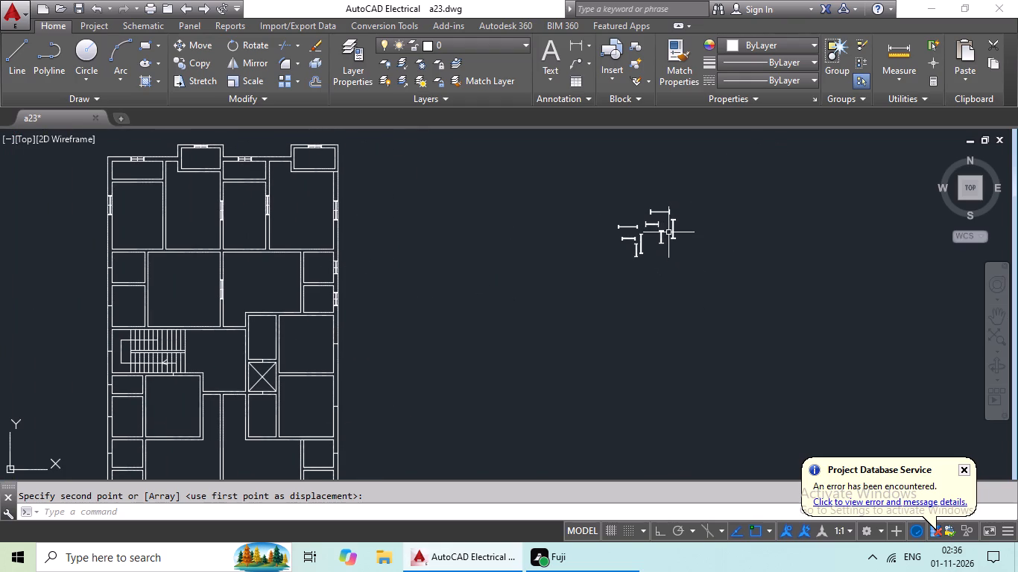
scroll(669, 237, "up", 5)
left_click_drag(650, 179, 551, 250)
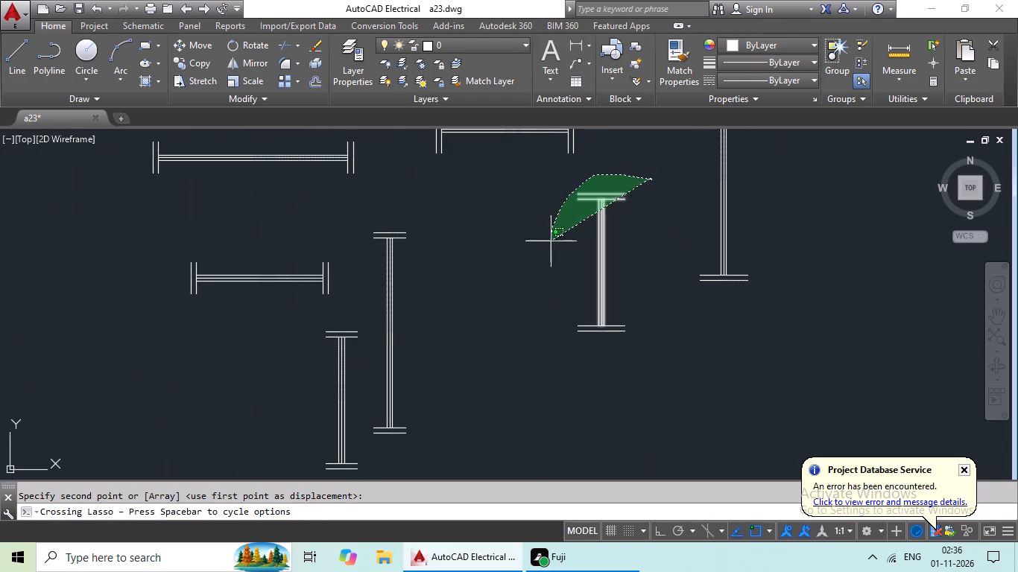
left_click_drag(551, 250, 674, 402)
left_click(189, 58)
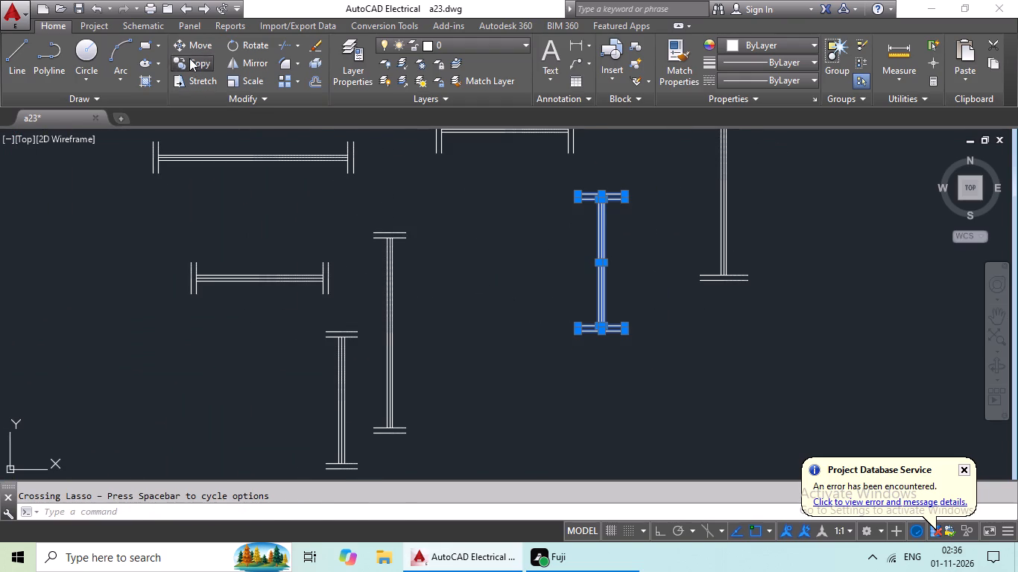
scroll(633, 259, "up", 3)
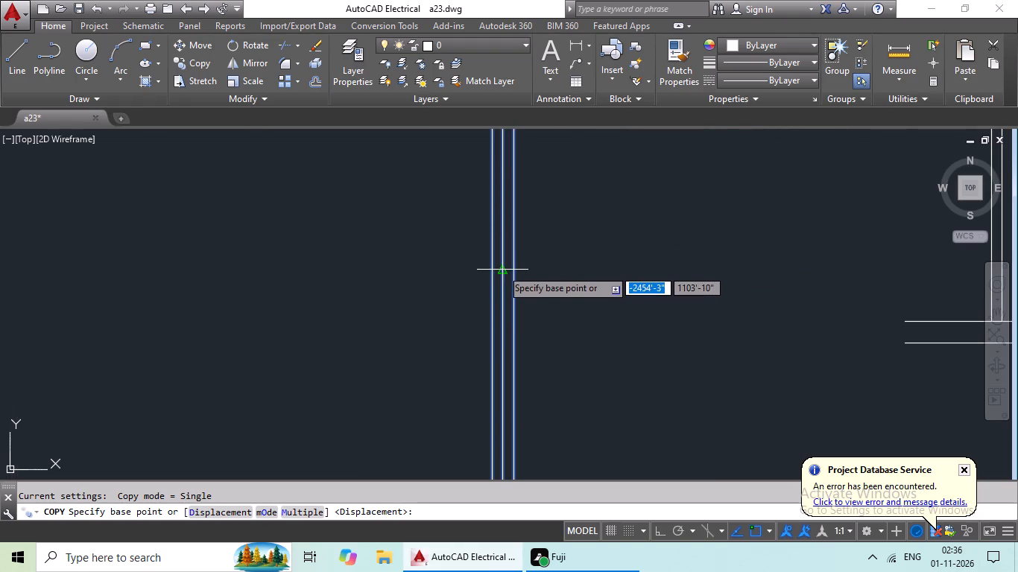
left_click(502, 269)
scroll(315, 320, "down", 3)
middle_click_drag(304, 331, 458, 279)
middle_click_drag(216, 340, 513, 293)
middle_click_drag(148, 387, 385, 339)
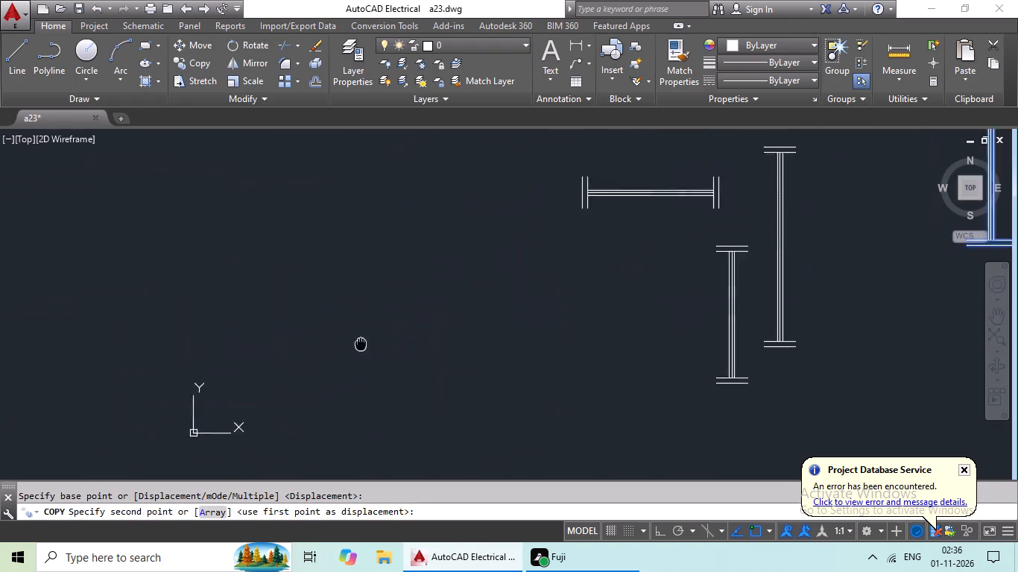
middle_click_drag(385, 339, 431, 330)
middle_click_drag(177, 389, 455, 317)
scroll(313, 352, "down", 2)
middle_click_drag(288, 373, 470, 322)
middle_click_drag(237, 364, 447, 337)
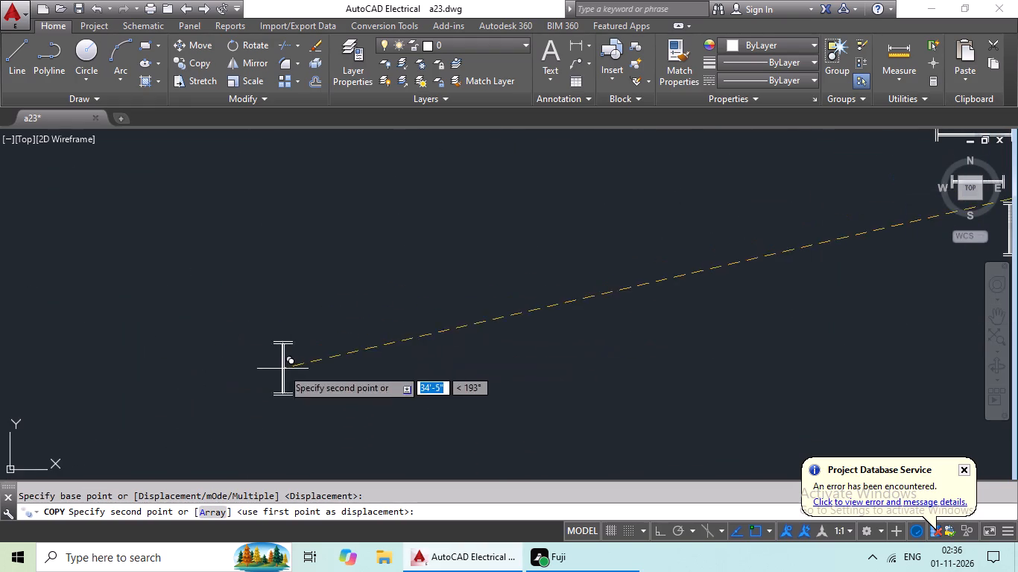
middle_click_drag(282, 369, 478, 360)
middle_click_drag(254, 386, 434, 356)
middle_click_drag(250, 366, 429, 366)
middle_click_drag(262, 369, 470, 360)
middle_click_drag(269, 371, 338, 359)
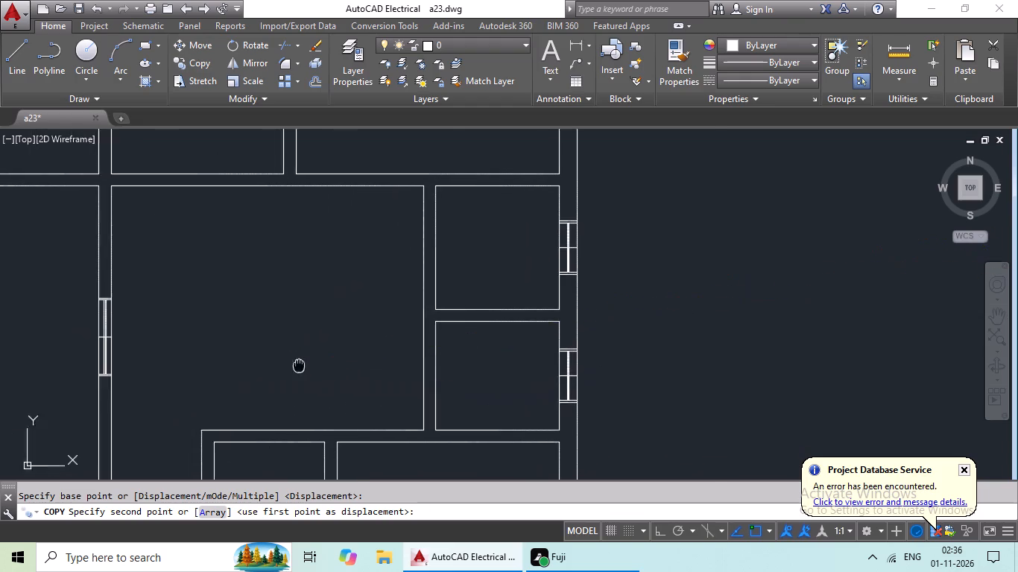
middle_click_drag(338, 359, 444, 346)
middle_click_drag(276, 360, 457, 344)
middle_click_drag(230, 342, 399, 322)
middle_click_drag(240, 360, 326, 352)
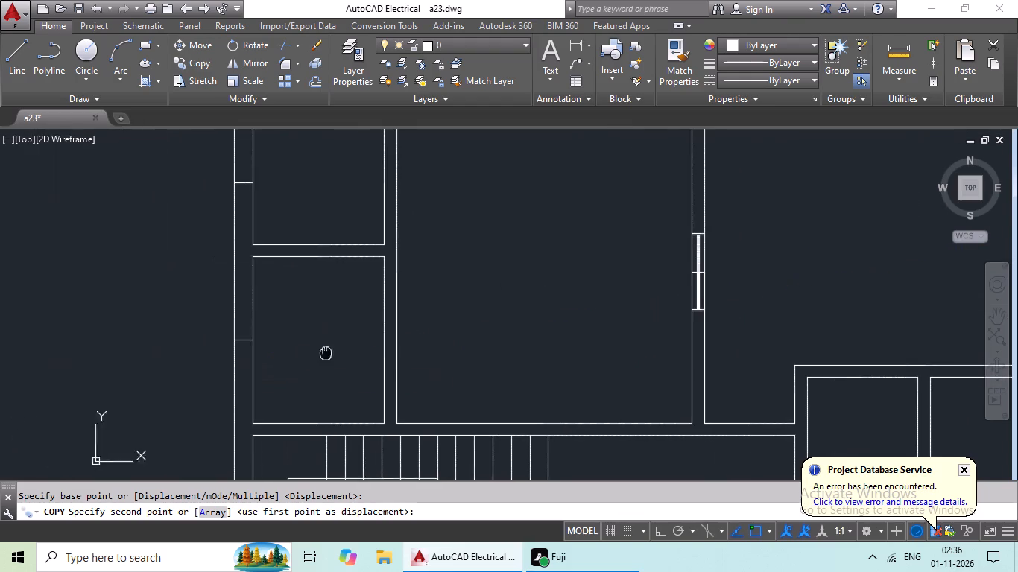
middle_click_drag(262, 284, 264, 365)
scroll(234, 279, "up", 4)
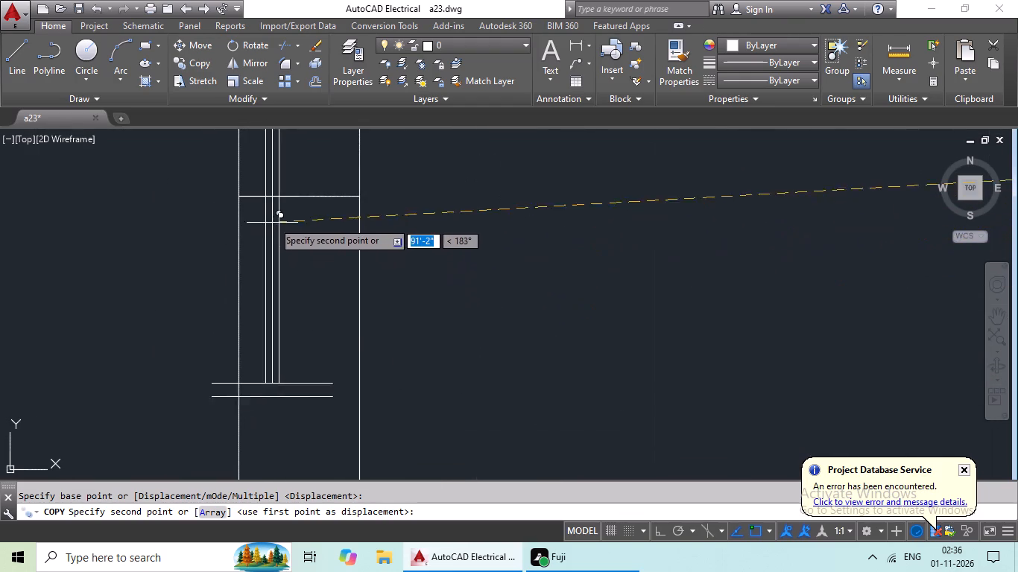
left_click(297, 197)
Copy the vertical 2' symbol with 9" ends from its centre to the marker line in the lower small west room's outer west wall.
scroll(353, 208, "down", 5)
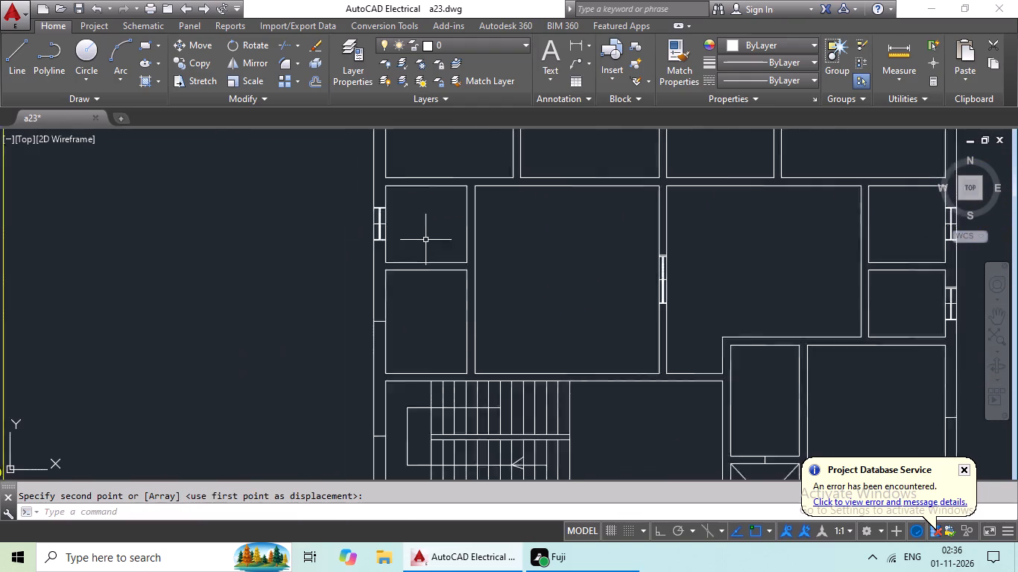
scroll(426, 240, "down", 1)
middle_click_drag(476, 263, 347, 269)
middle_click_drag(544, 270, 297, 243)
scroll(478, 246, "down", 3)
middle_click_drag(514, 253, 449, 280)
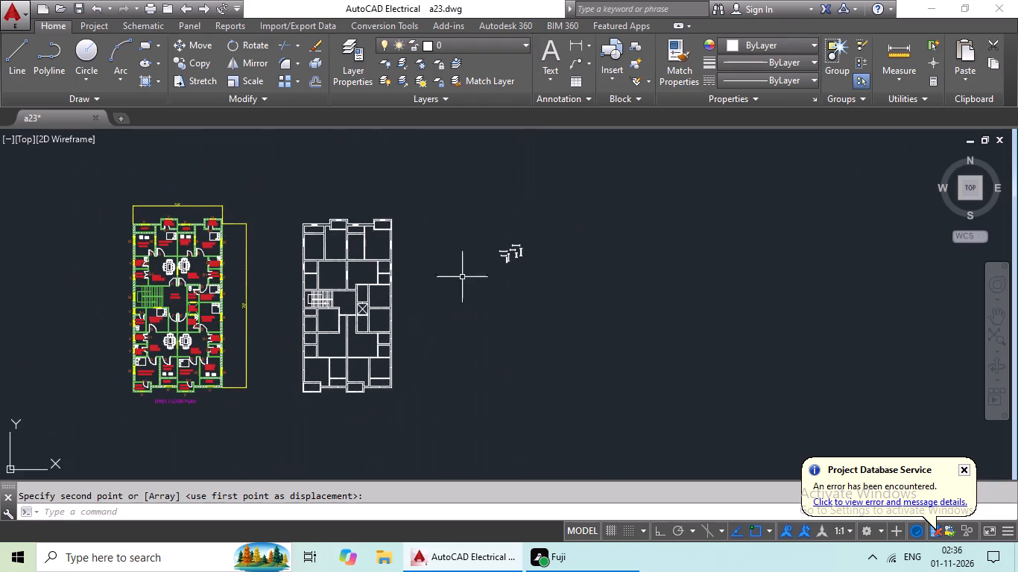
scroll(518, 250, "up", 7)
left_click_drag(511, 252, 412, 267)
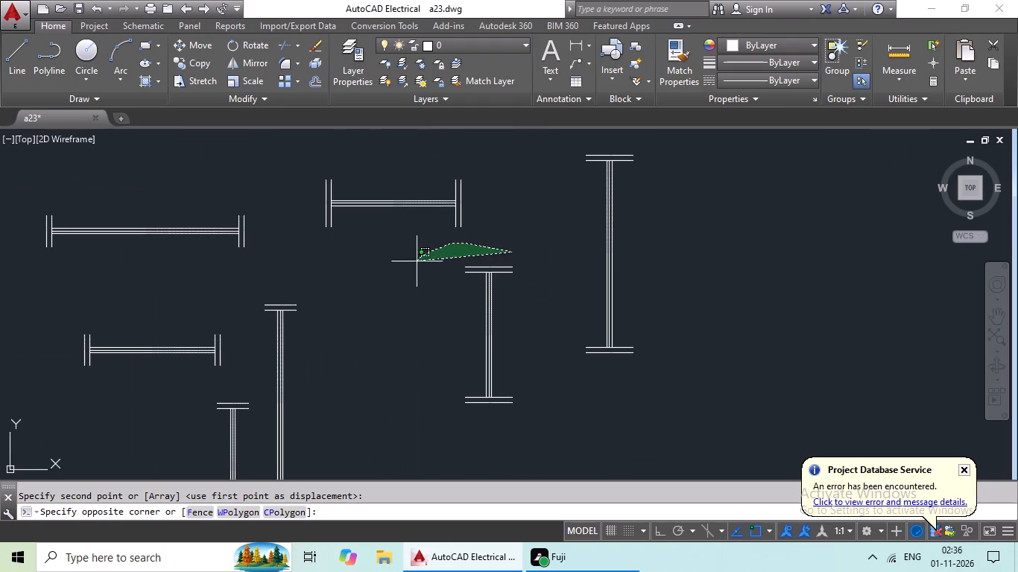
left_click_drag(412, 267, 534, 410)
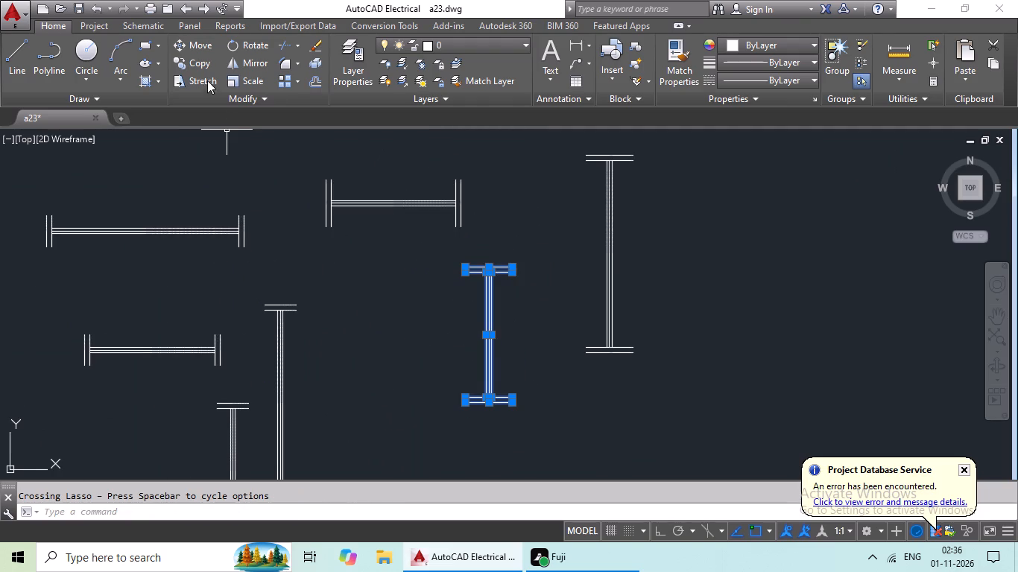
left_click(195, 66)
scroll(499, 342, "down", 1)
scroll(499, 342, "up", 2)
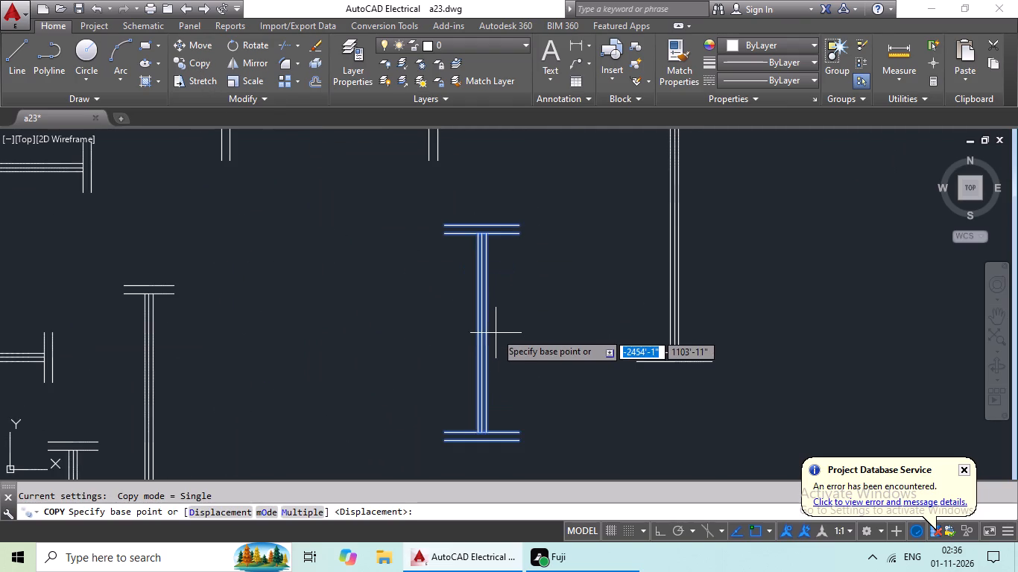
scroll(489, 327, "up", 2)
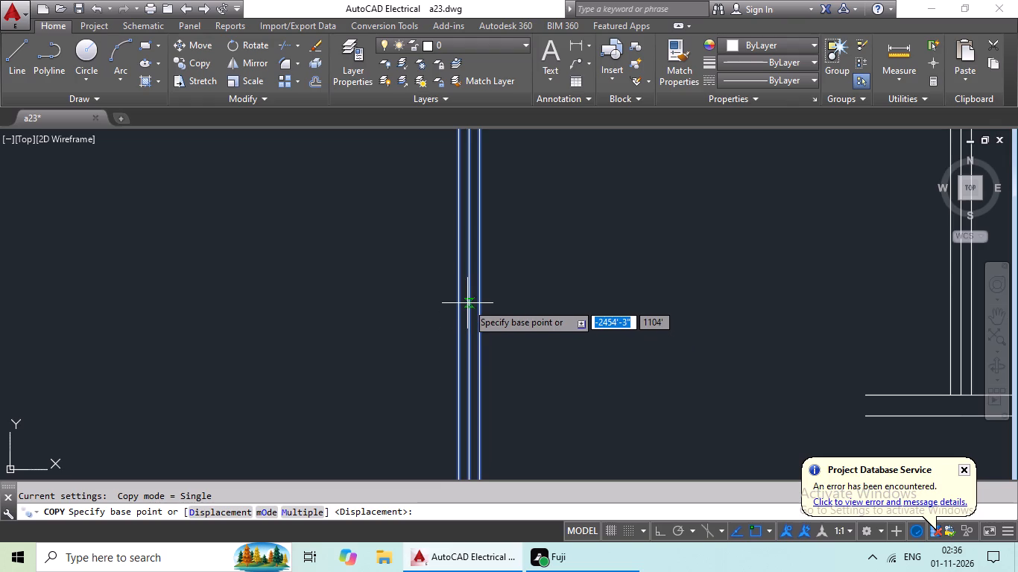
scroll(467, 303, "down", 1)
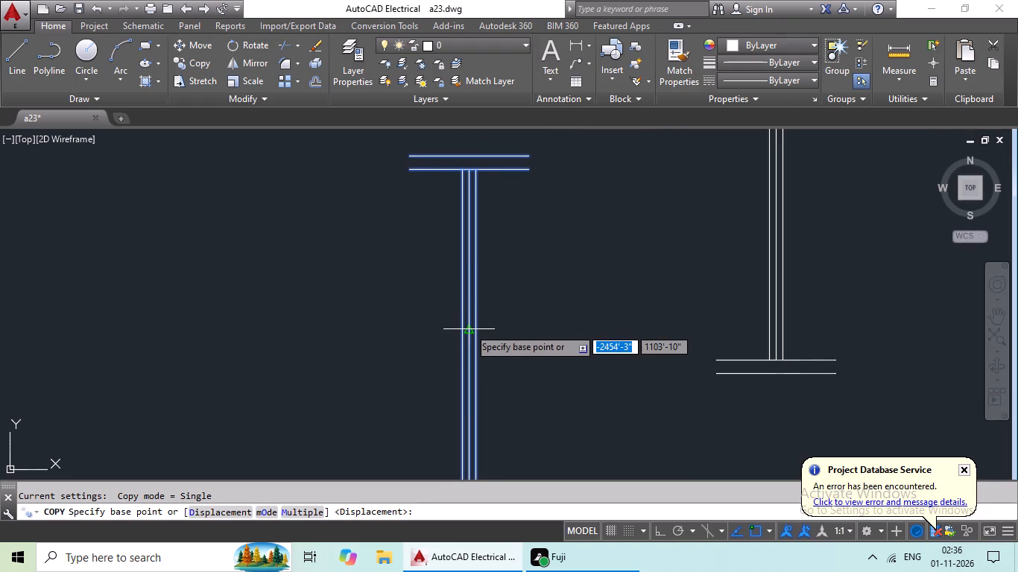
left_click(469, 328)
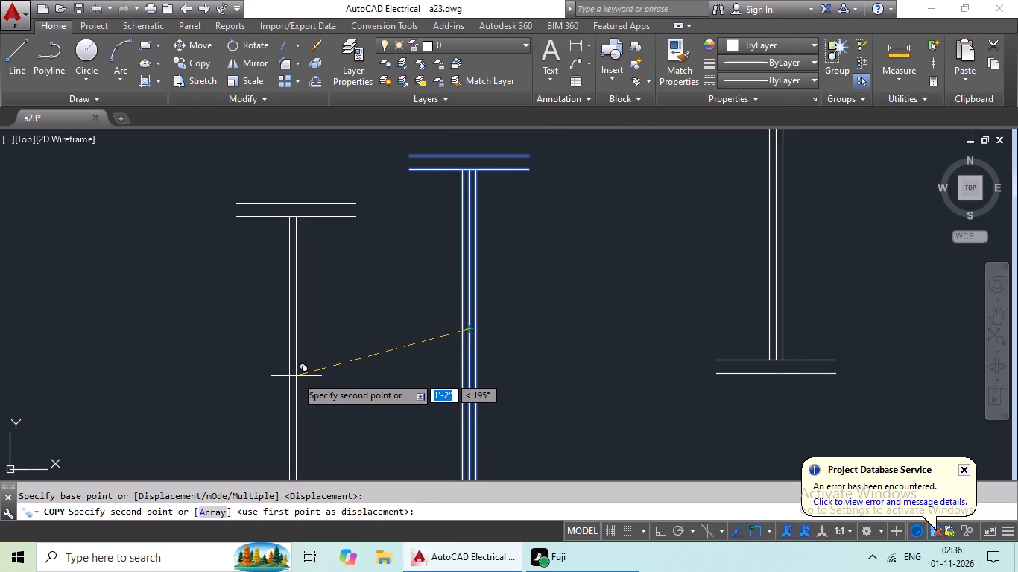
scroll(271, 366, "down", 2)
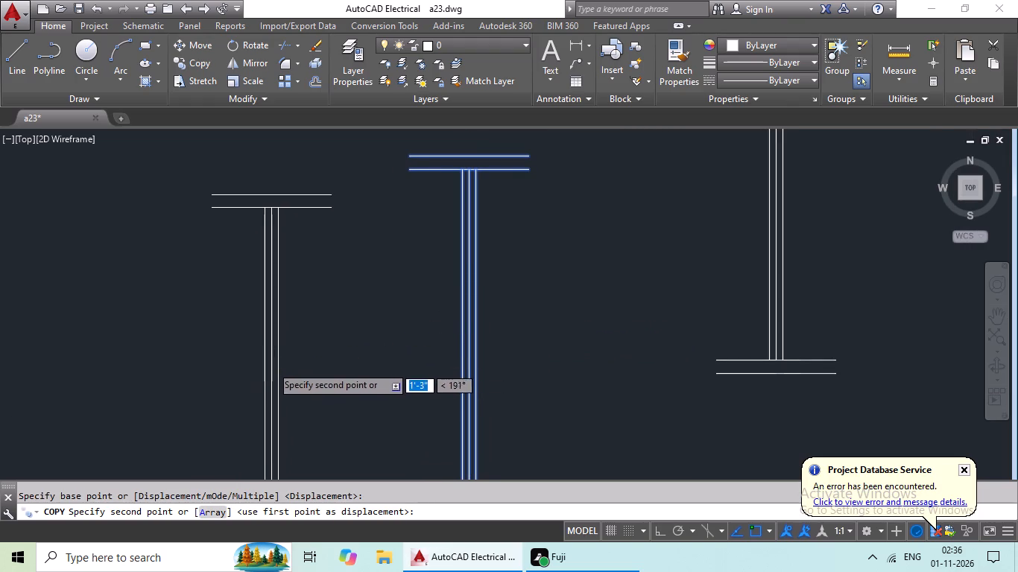
scroll(271, 366, "down", 1)
middle_click_drag(186, 380, 493, 358)
scroll(365, 387, "down", 2)
middle_click_drag(315, 396, 508, 314)
middle_click_drag(319, 370, 513, 312)
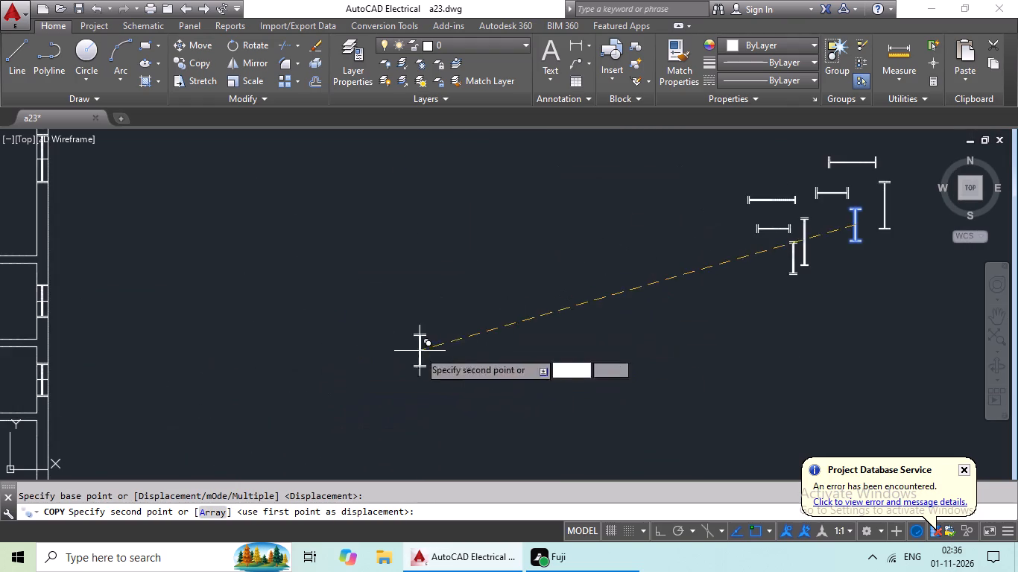
middle_click_drag(419, 351, 538, 327)
scroll(514, 329, "down", 1)
middle_click_drag(413, 336, 519, 314)
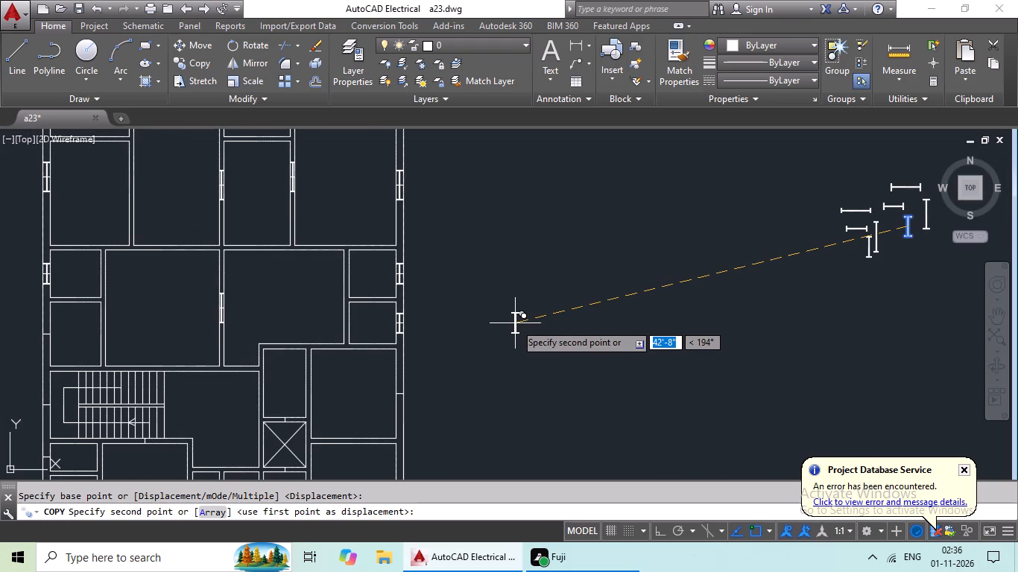
middle_click_drag(209, 328, 416, 279)
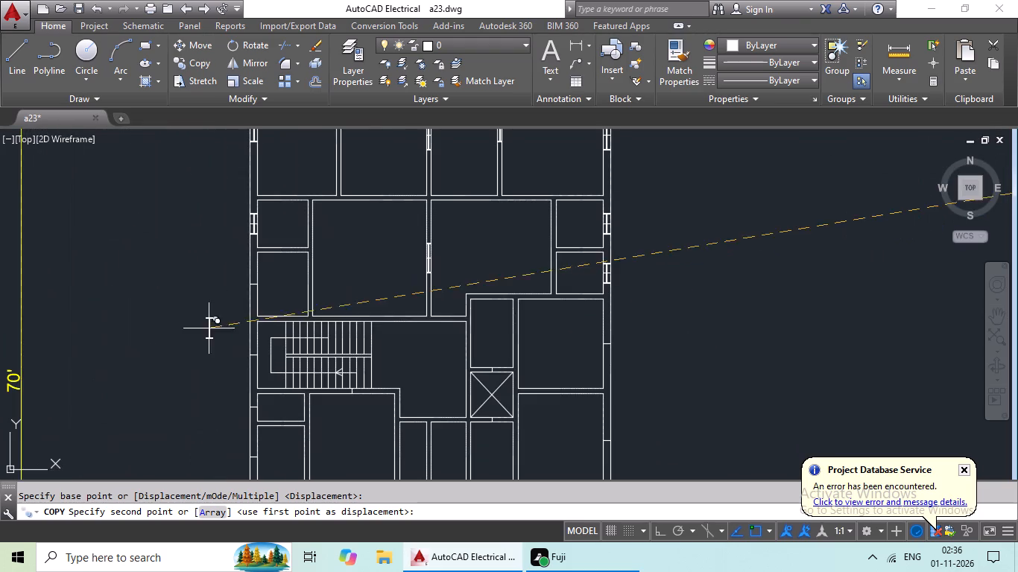
scroll(256, 283, "up", 5)
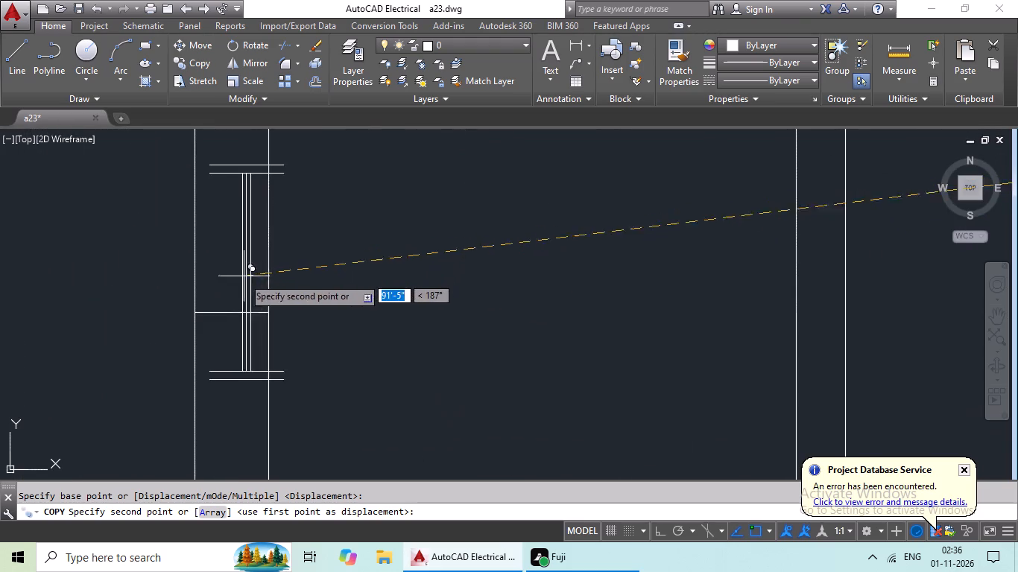
left_click(230, 316)
Copy the vertical 3' symbol with 9" ends from its centre to the outer east wall marker of the room directly south of the small east rooms.
scroll(541, 290, "down", 4)
middle_click_drag(518, 287, 307, 197)
middle_click_drag(533, 247, 338, 261)
scroll(566, 262, "down", 1)
middle_click_drag(674, 267, 522, 288)
middle_click_drag(618, 272, 516, 313)
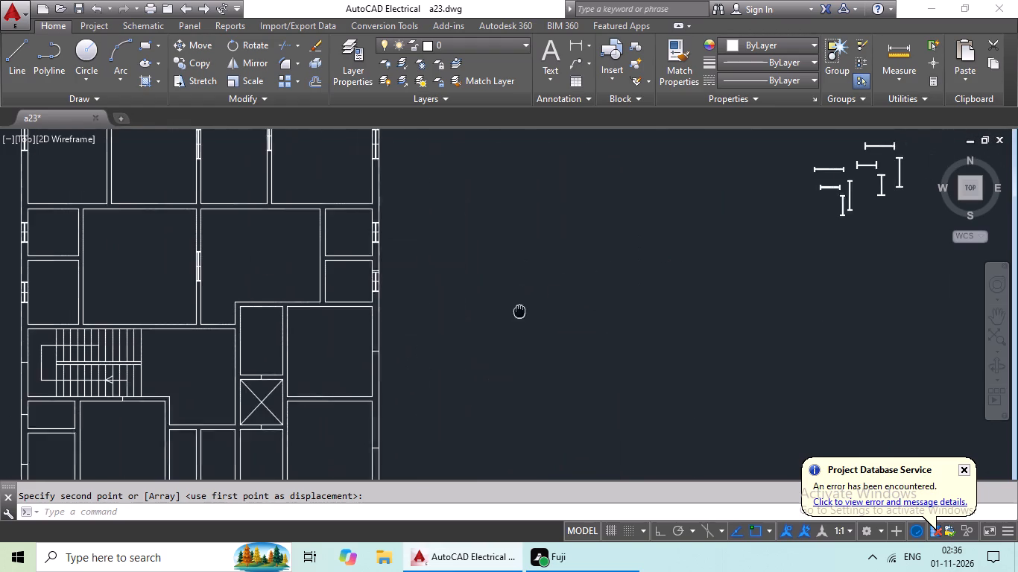
middle_click_drag(516, 313, 515, 314)
middle_click_drag(617, 287, 458, 326)
middle_click_drag(615, 291, 530, 343)
scroll(642, 258, "up", 3)
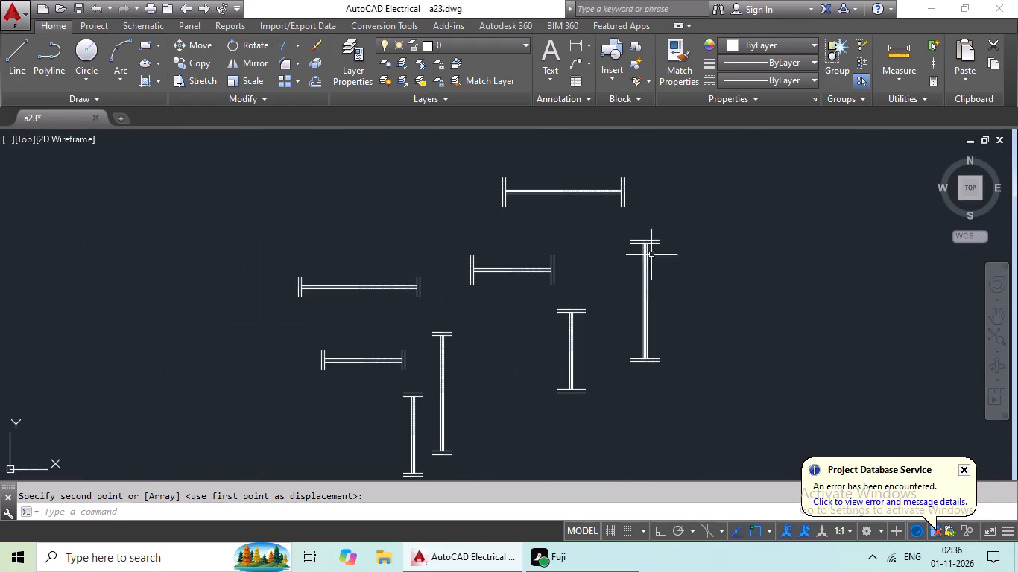
left_click_drag(669, 224, 721, 357)
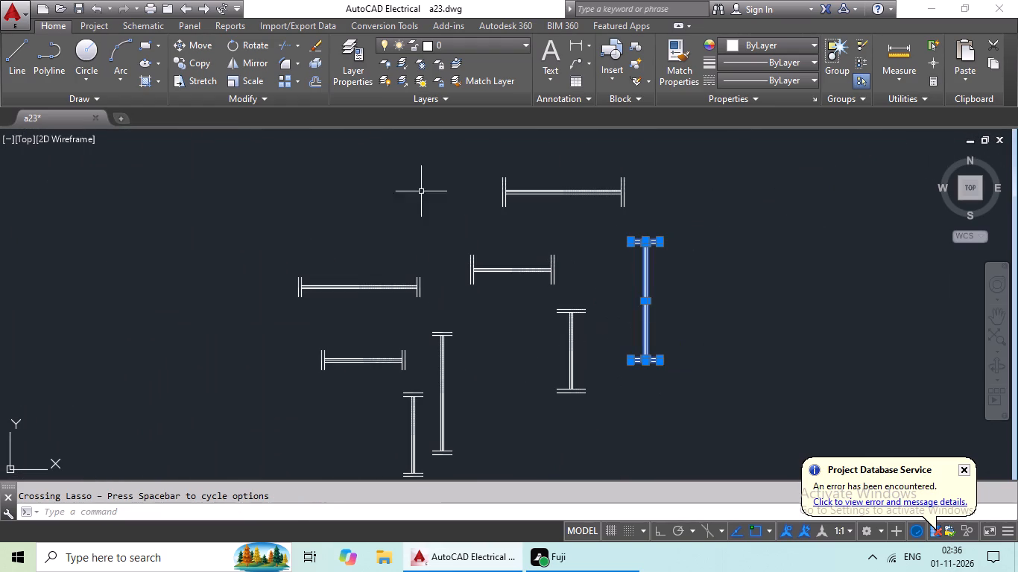
left_click(194, 63)
scroll(663, 303, "up", 3)
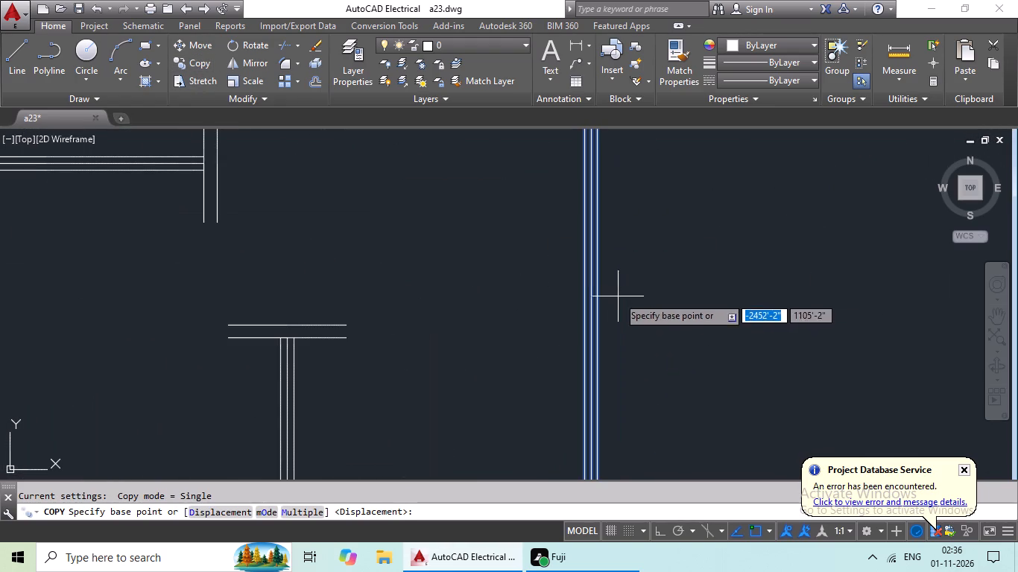
left_click(592, 290)
scroll(272, 314, "down", 3)
middle_click_drag(272, 314, 548, 206)
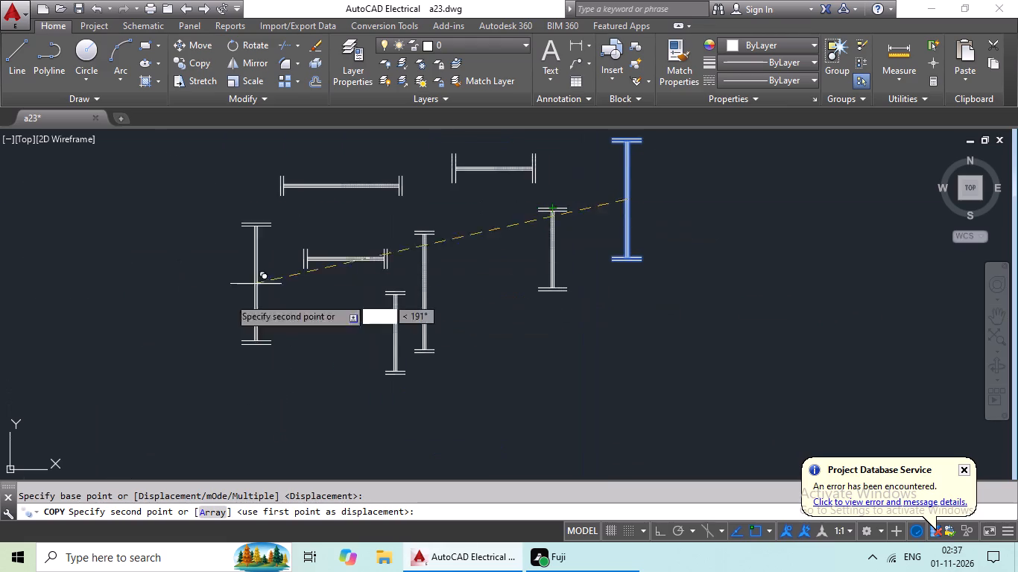
middle_click_drag(198, 316, 374, 278)
middle_click_drag(375, 272, 515, 217)
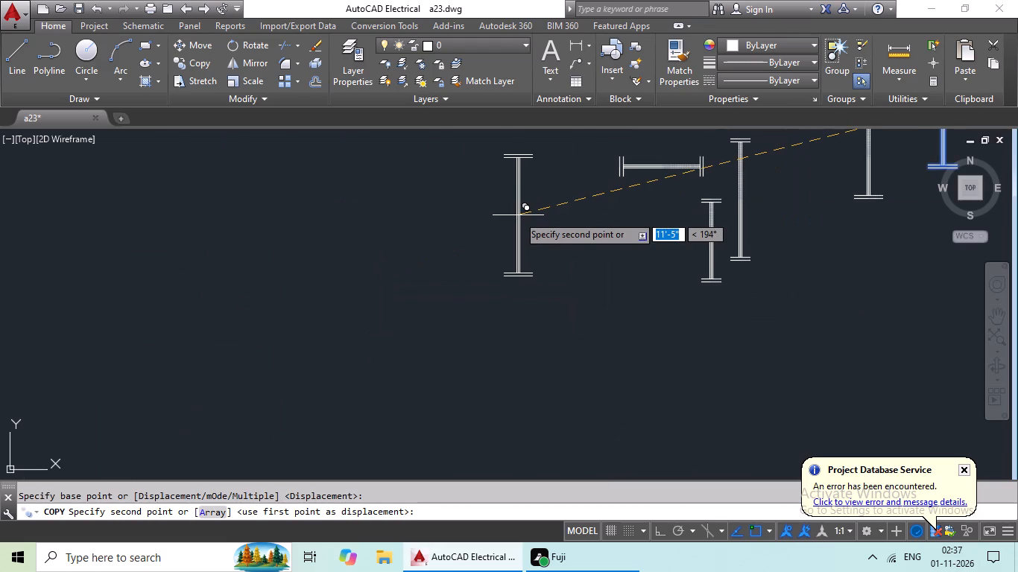
scroll(528, 247, "down", 3)
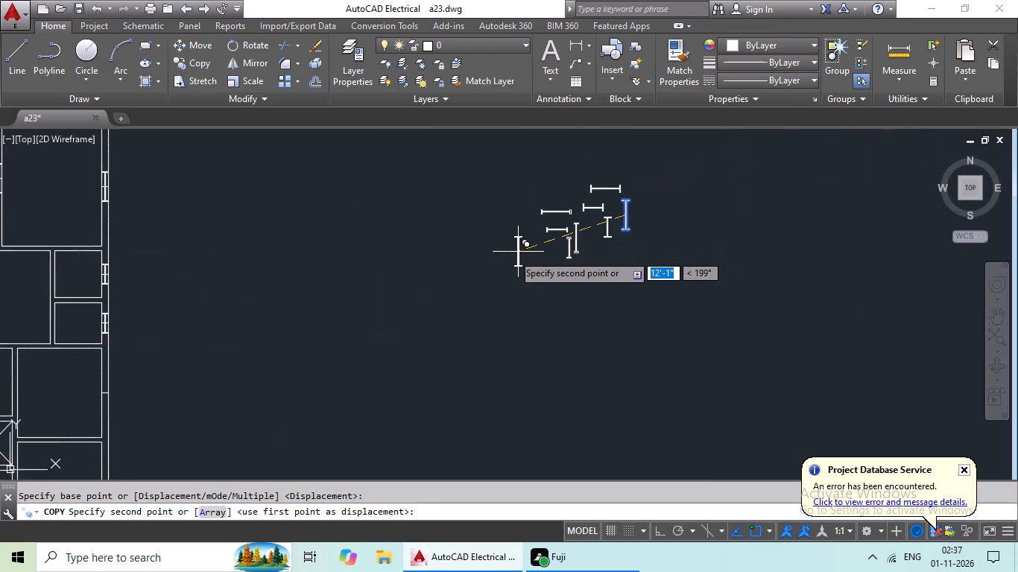
middle_click_drag(509, 257, 578, 257)
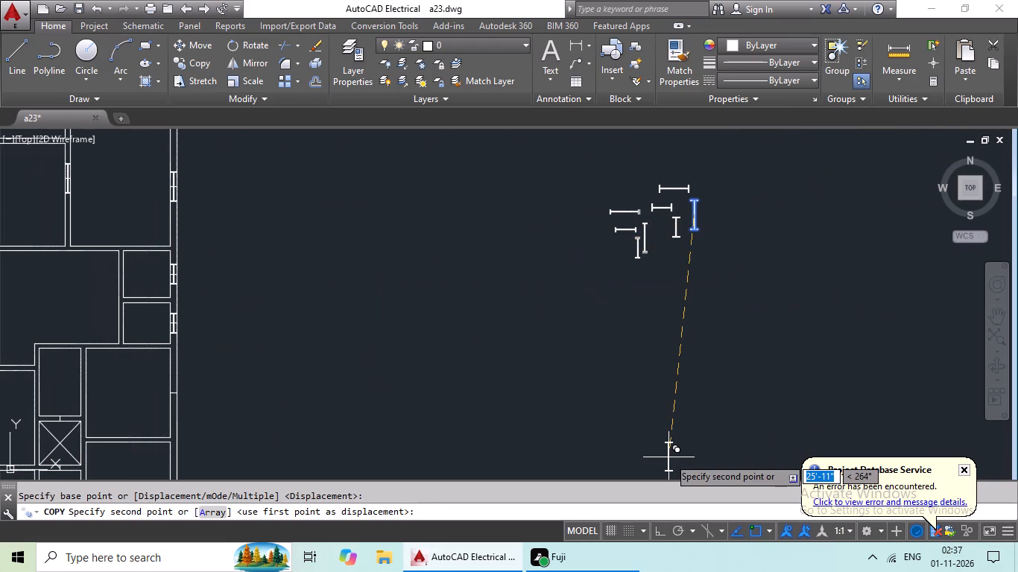
scroll(426, 343, "down", 1)
middle_click_drag(480, 333, 590, 308)
middle_click_drag(505, 341, 607, 321)
scroll(506, 349, "up", 4)
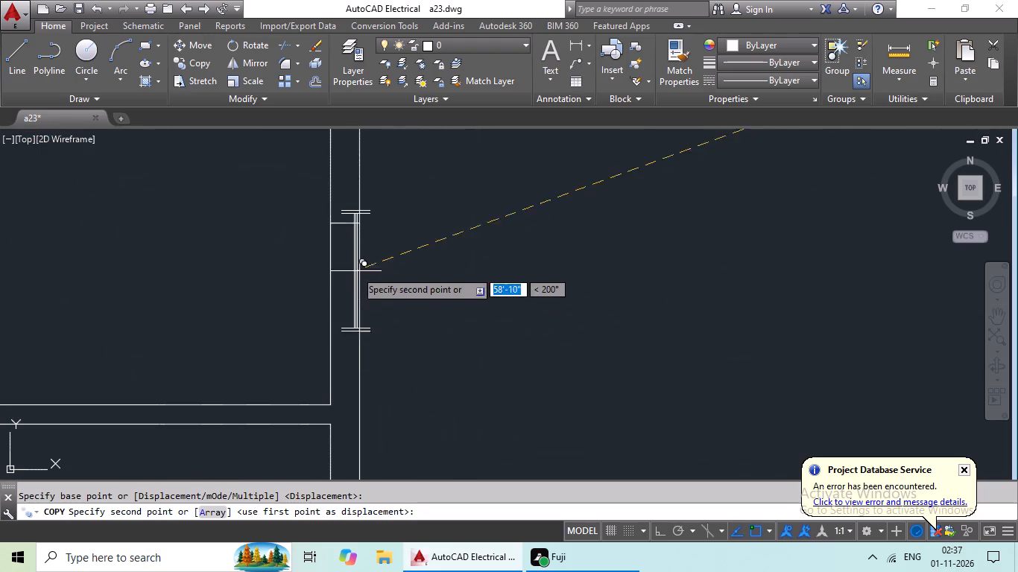
left_click(348, 223)
Copy the horizontal 2' symbol with 6" ends from its centre to the marker line in the wall just north of the X-crossed shaft.
scroll(505, 226, "down", 3)
middle_click_drag(517, 240, 515, 241)
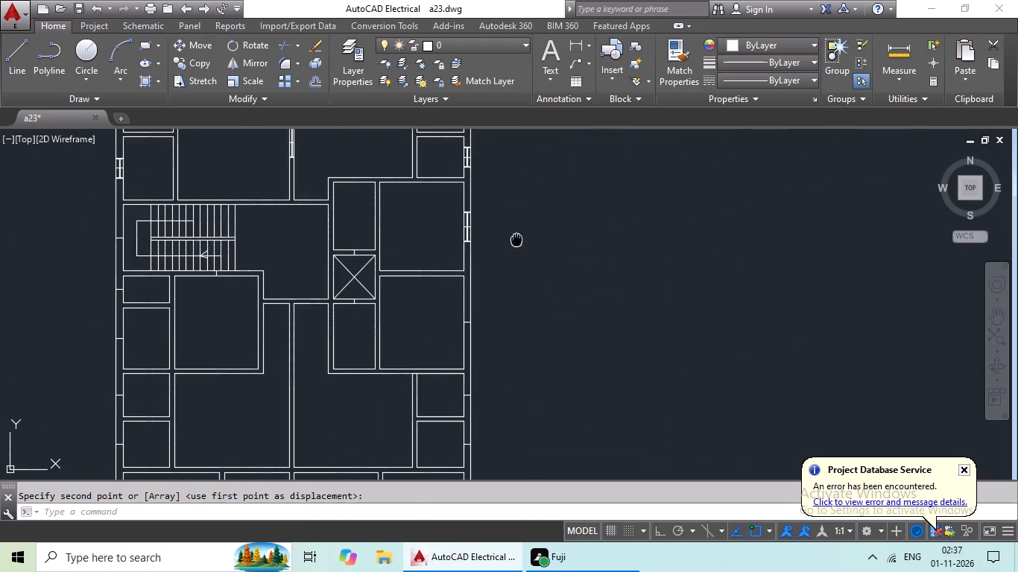
middle_click_drag(515, 241, 461, 272)
middle_click_drag(552, 272, 502, 286)
middle_click_drag(593, 262, 518, 300)
middle_click_drag(626, 260, 550, 302)
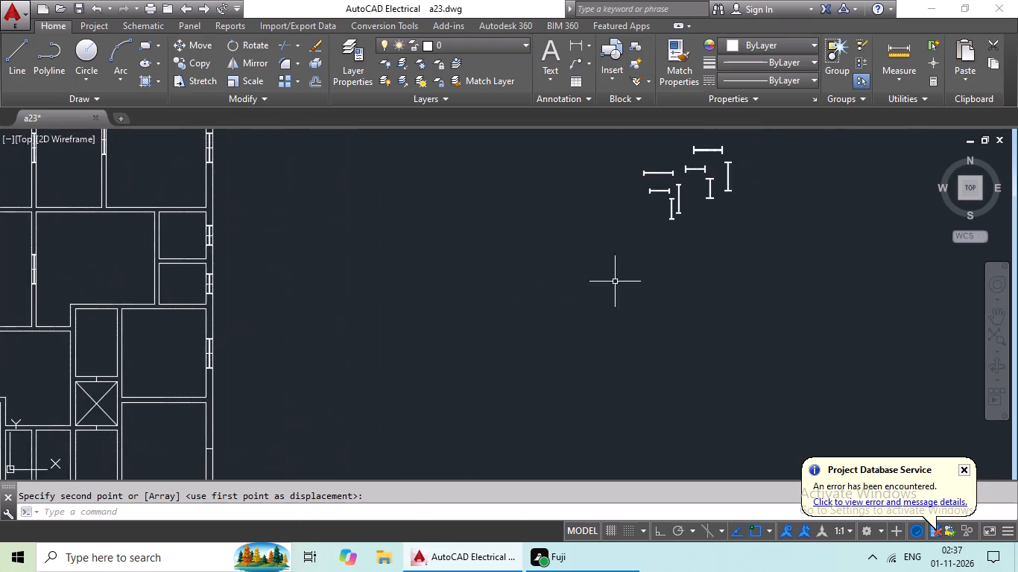
middle_click_drag(657, 270, 564, 316)
scroll(572, 232, "up", 7)
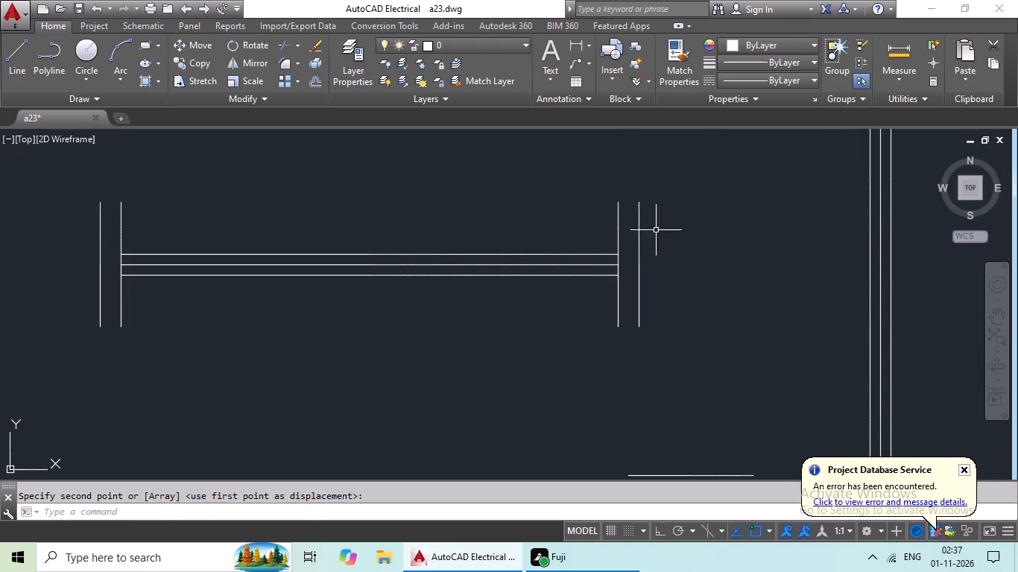
left_click_drag(667, 200, 107, 368)
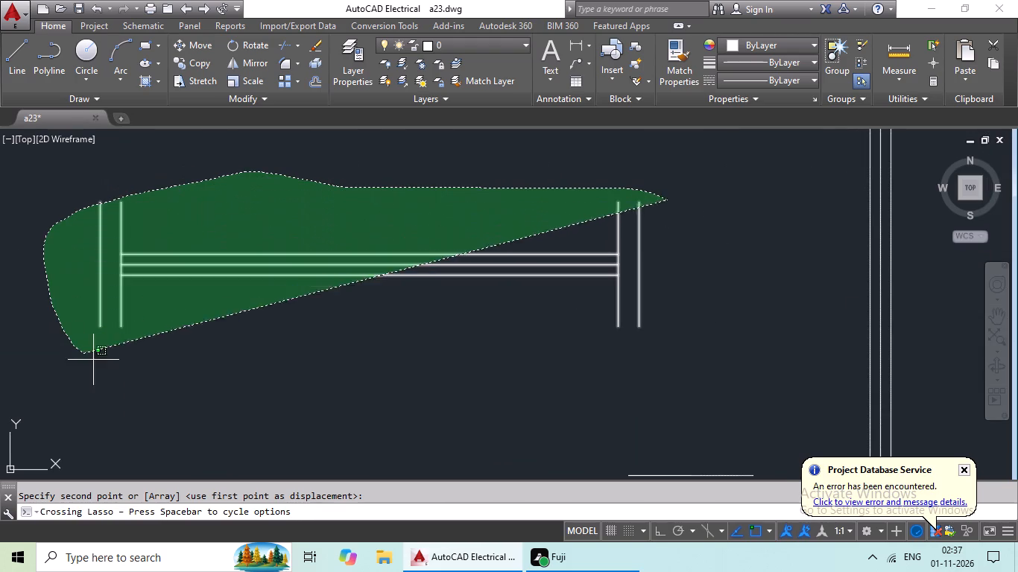
left_click_drag(107, 368, 683, 327)
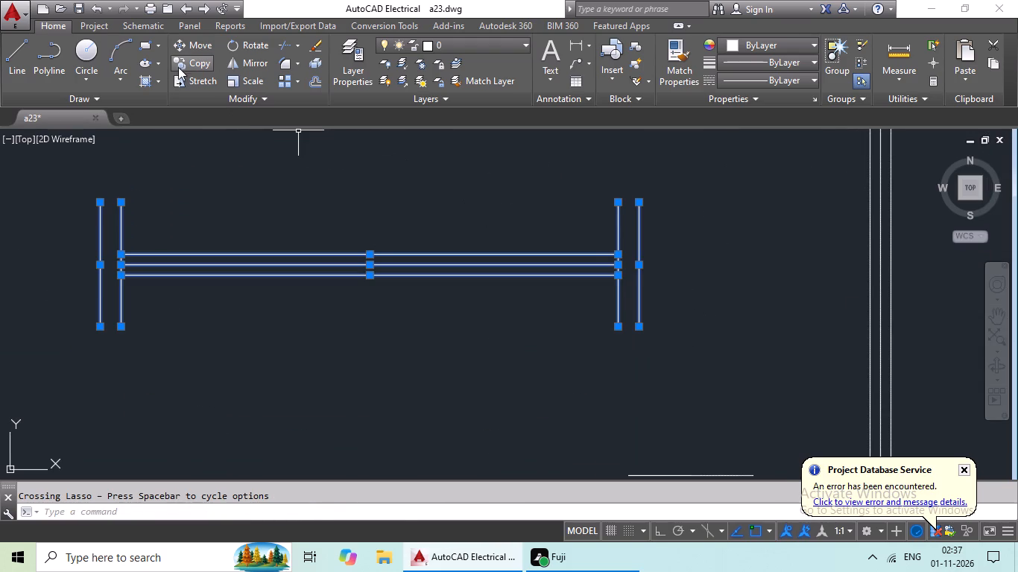
left_click(180, 64)
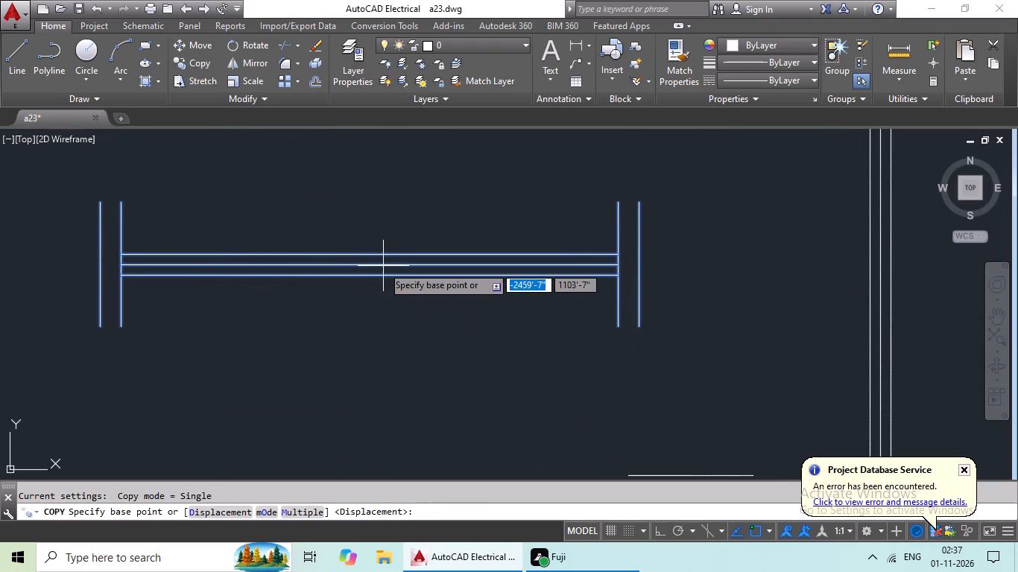
left_click_drag(366, 264, 341, 278)
scroll(225, 314, "down", 4)
middle_click_drag(224, 315, 462, 178)
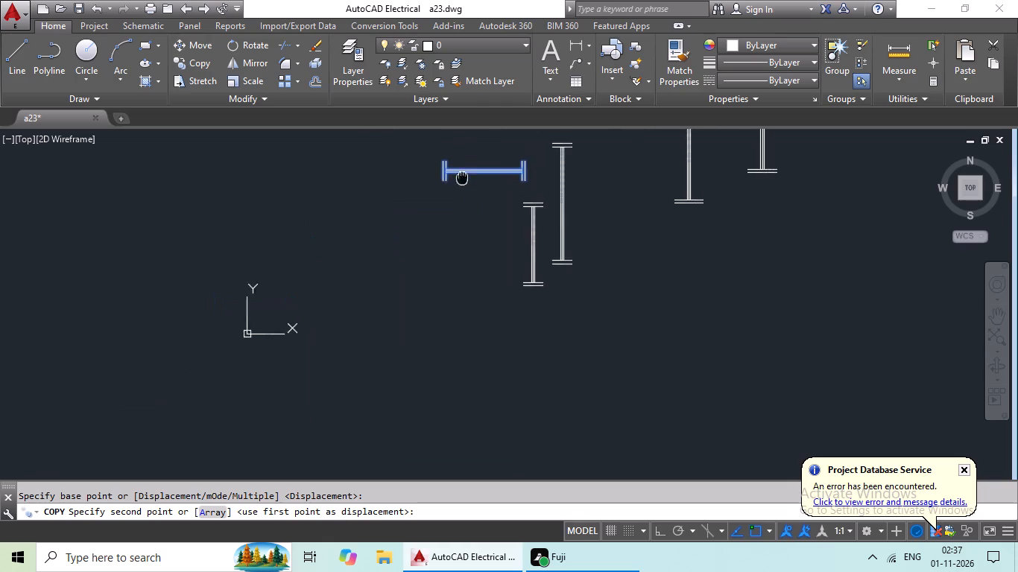
middle_click_drag(329, 282, 536, 173)
middle_click_drag(331, 281, 523, 169)
scroll(356, 278, "down", 1)
middle_click_drag(350, 285, 580, 163)
scroll(376, 276, "down", 1)
middle_click_drag(364, 296, 598, 218)
middle_click_drag(446, 264, 554, 224)
middle_click_drag(476, 261, 587, 238)
middle_click_drag(514, 258, 528, 325)
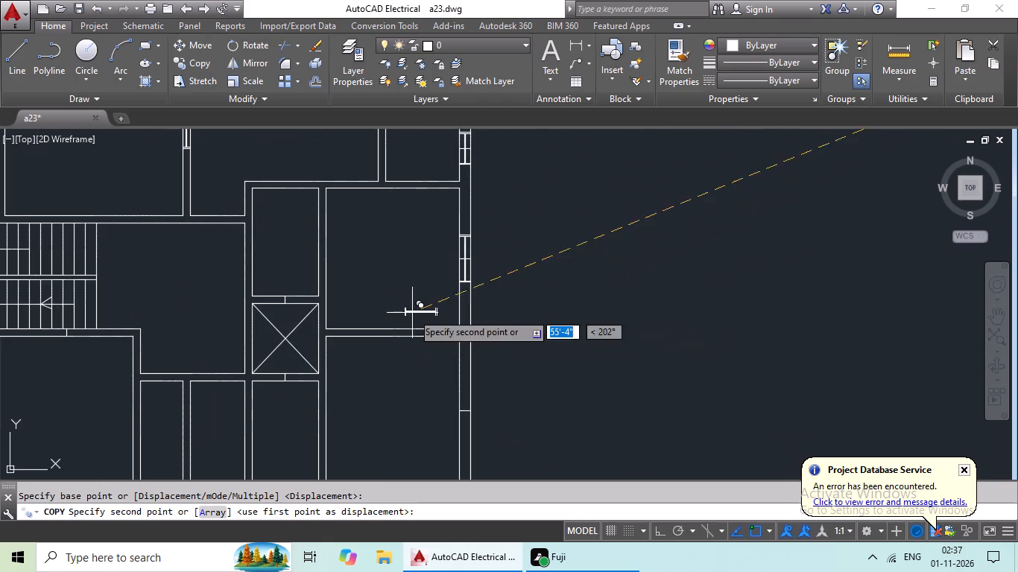
middle_click_drag(397, 313, 532, 299)
scroll(441, 304, "up", 5)
middle_click_drag(393, 226, 448, 354)
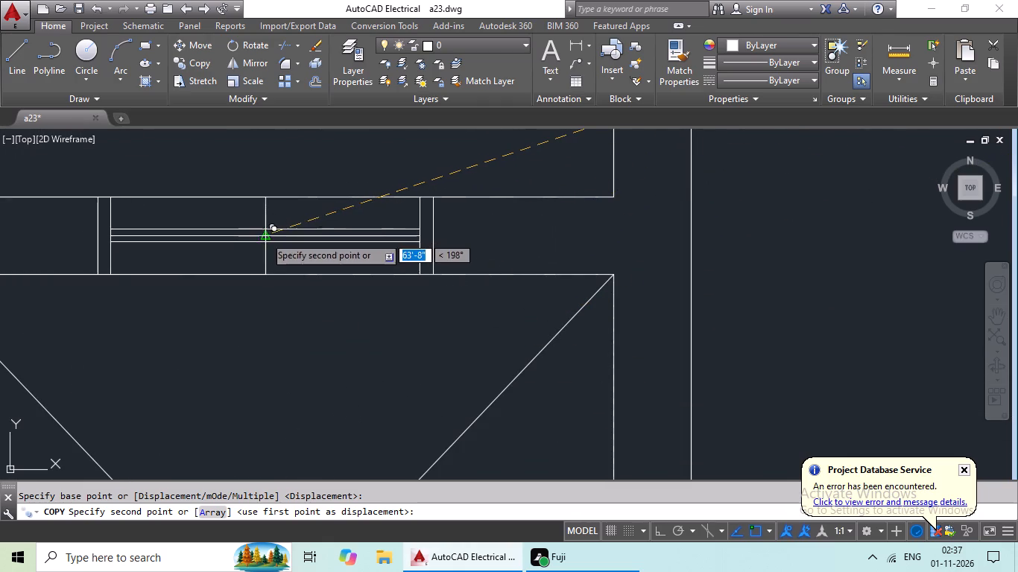
left_click(265, 236)
Copy the horizontal 2' symbol with 6" ends from its centre to the marker line in the wall just south of the X-crossed shaft.
scroll(421, 226, "down", 4)
scroll(484, 241, "down", 1)
middle_click_drag(509, 244, 406, 271)
scroll(493, 252, "down", 1)
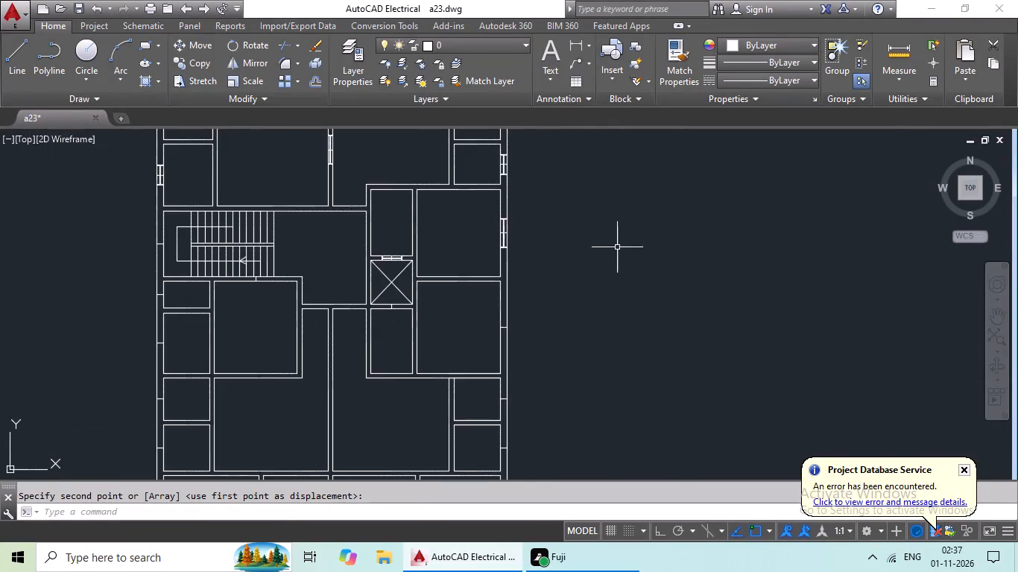
middle_click_drag(618, 244, 567, 276)
middle_click_drag(626, 249, 550, 284)
middle_click_drag(630, 252, 510, 293)
middle_click_drag(593, 250, 524, 292)
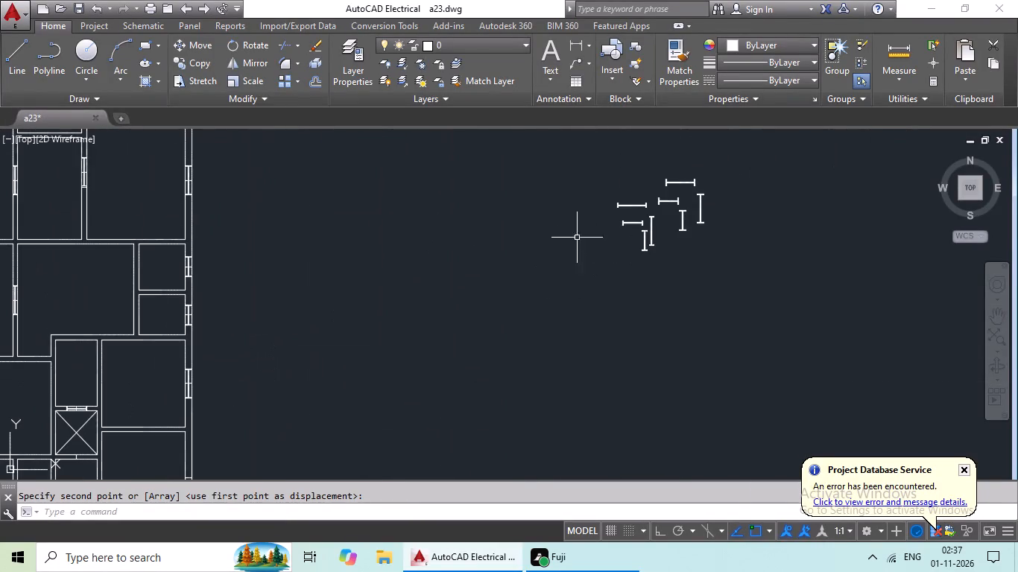
scroll(642, 222, "up", 6)
left_click_drag(673, 197, 627, 185)
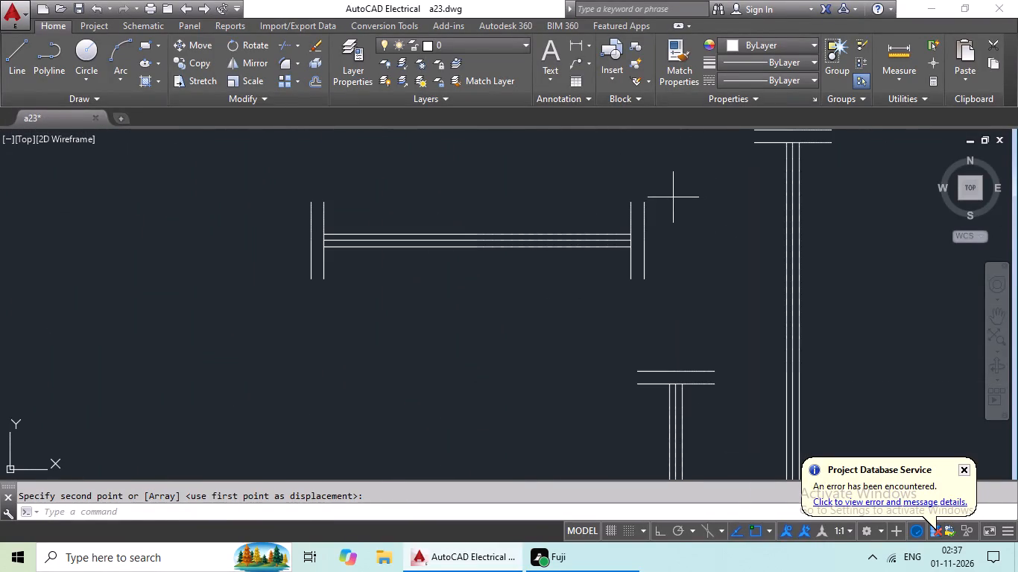
left_click_drag(627, 185, 665, 261)
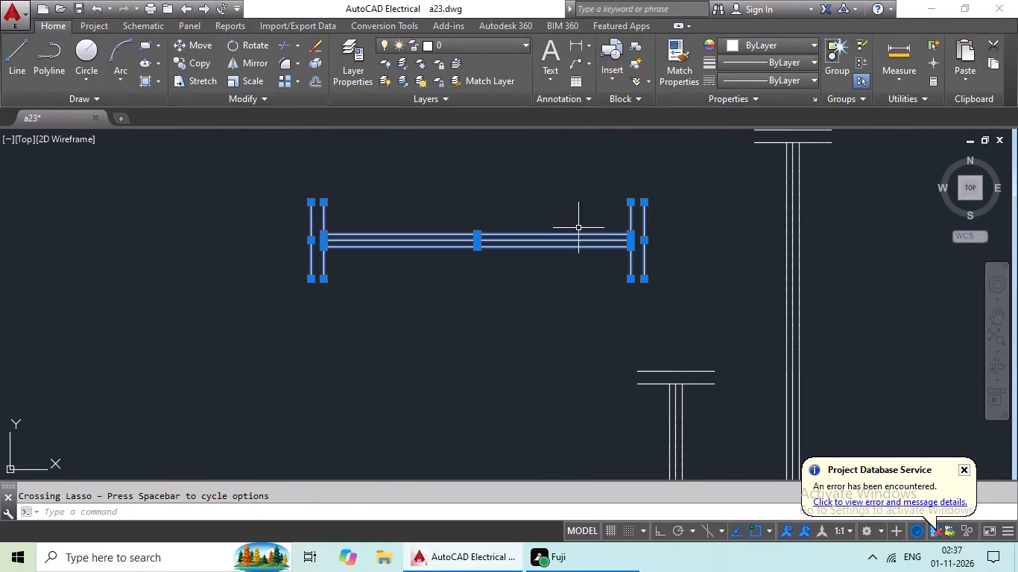
left_click(194, 61)
scroll(496, 231, "up", 2)
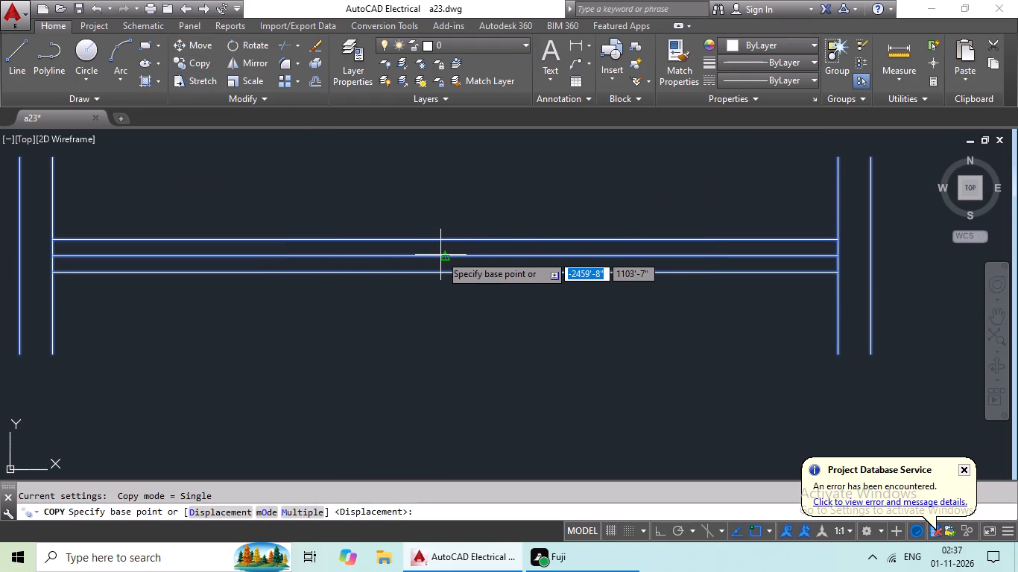
left_click_drag(445, 255, 433, 258)
scroll(338, 281, "down", 3)
middle_click_drag(323, 308, 475, 147)
scroll(385, 237, "down", 1)
middle_click_drag(340, 288, 498, 164)
scroll(402, 228, "down", 1)
middle_click_drag(361, 270, 526, 168)
middle_click_drag(393, 233, 581, 152)
scroll(411, 243, "down", 1)
middle_click_drag(402, 259, 586, 159)
scroll(399, 230, "down", 1)
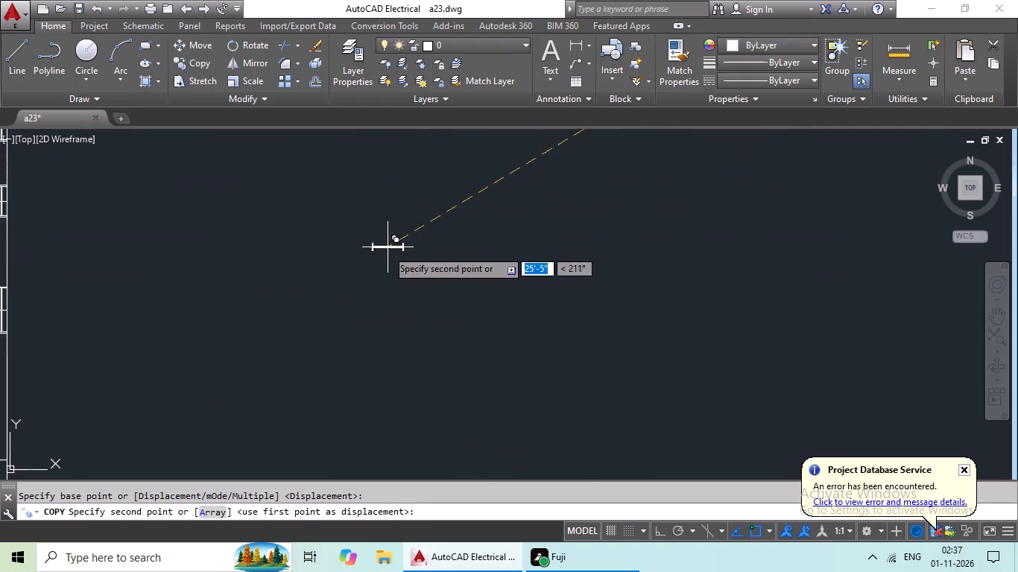
middle_click_drag(385, 251, 583, 155)
middle_click_drag(484, 209, 649, 141)
middle_click_drag(540, 203, 715, 182)
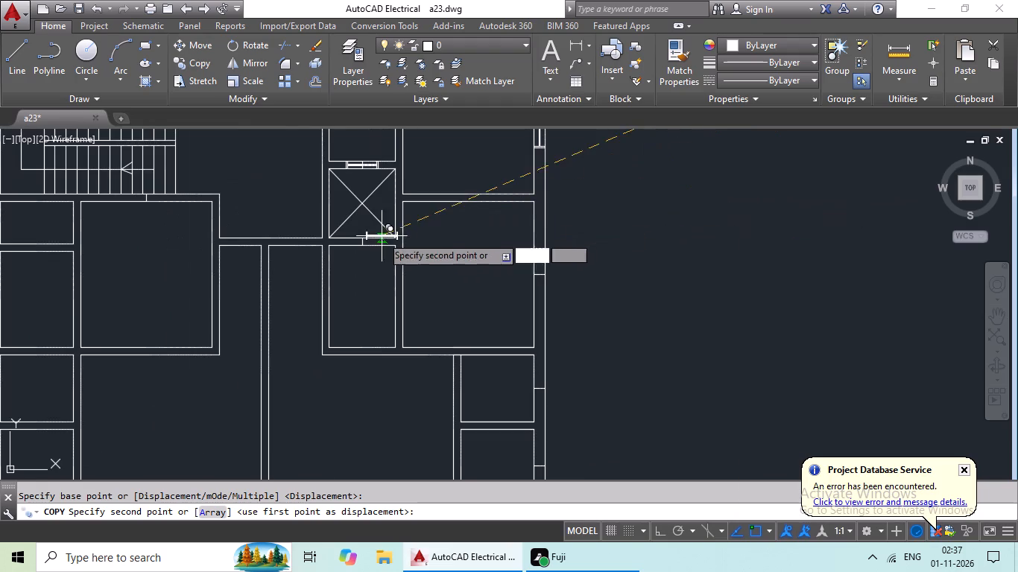
scroll(381, 236, "up", 4)
left_click(249, 270)
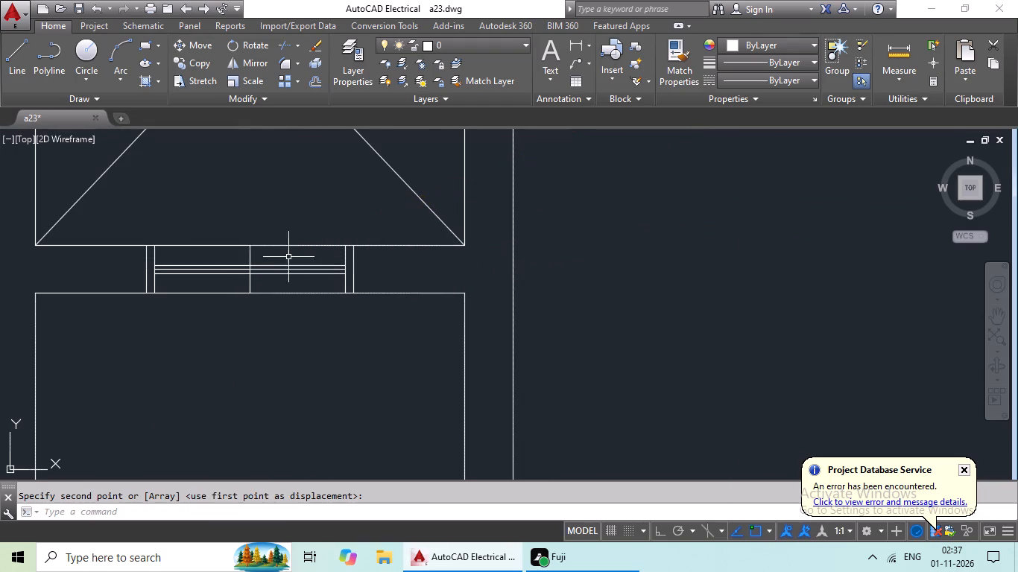
Copy the vertical 3' symbol with 9" ends from its centre to the outer east wall marker of the room southeast of the X-crossed shaft.
scroll(359, 243, "down", 6)
middle_click_drag(528, 244, 447, 276)
middle_click_drag(567, 235, 557, 240)
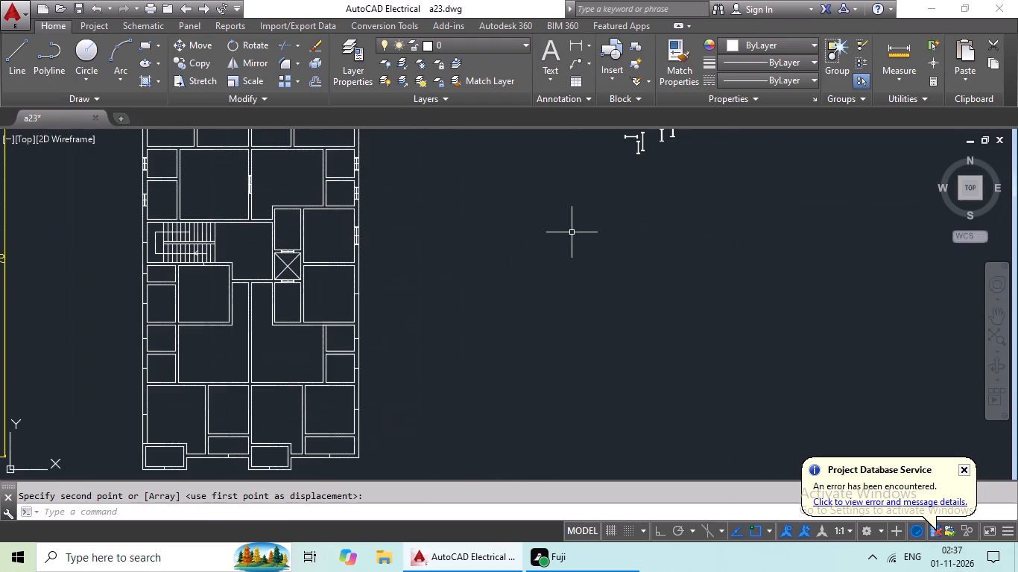
middle_click_drag(557, 240, 517, 263)
middle_click_drag(559, 230, 505, 264)
middle_click_drag(519, 245, 481, 273)
scroll(542, 224, "up", 2)
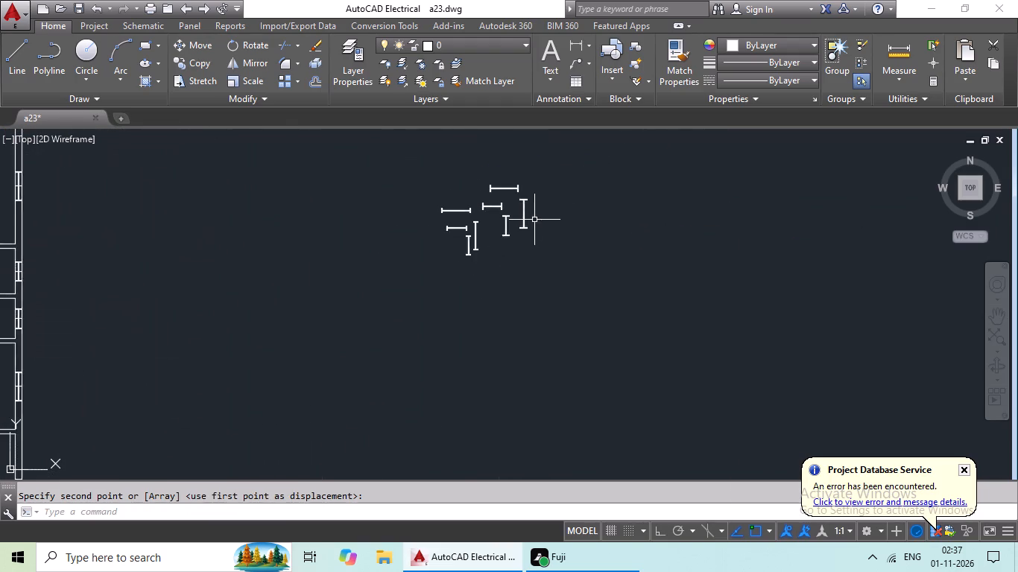
scroll(534, 220, "up", 1)
left_click_drag(542, 161, 492, 244)
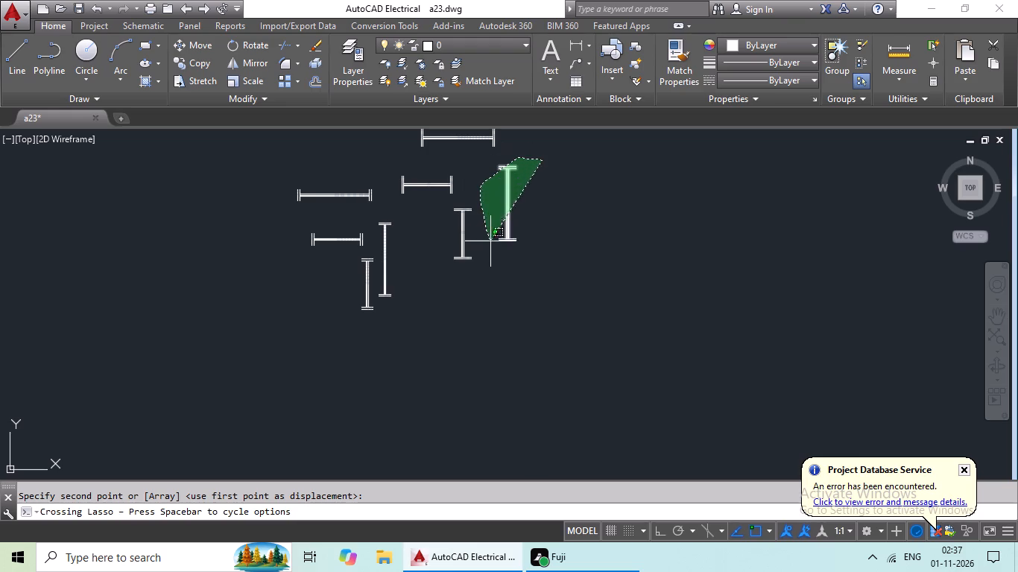
left_click_drag(492, 244, 547, 262)
left_click(184, 68)
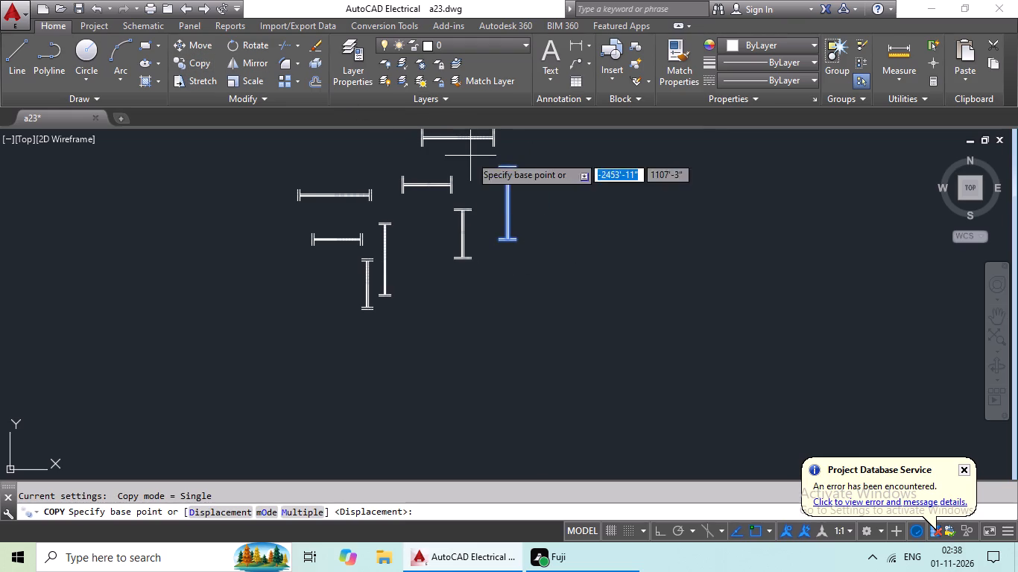
scroll(517, 200, "up", 4)
left_click(461, 219)
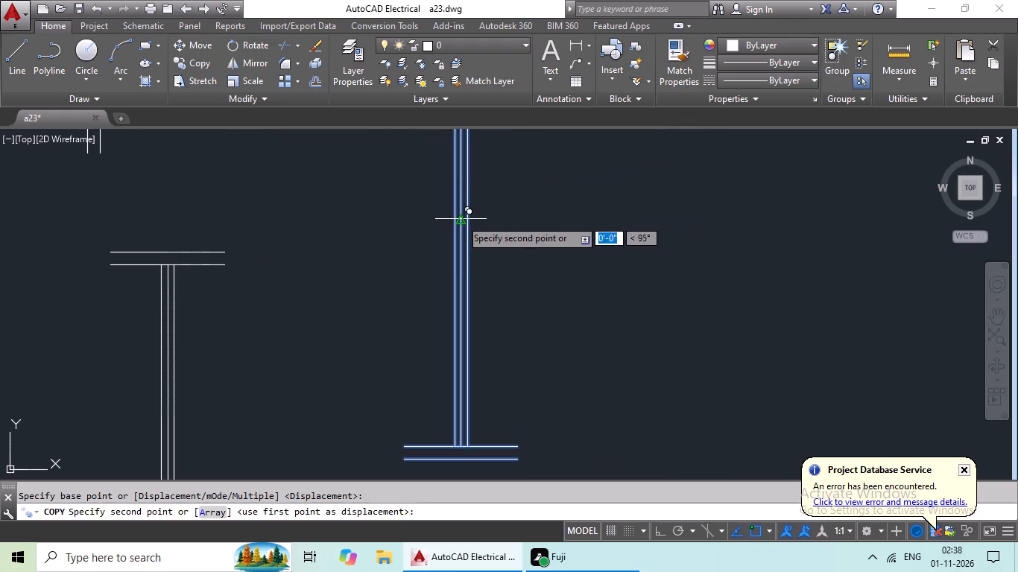
scroll(372, 240, "down", 4)
middle_click_drag(295, 282, 482, 223)
scroll(478, 238, "down", 3)
middle_click_drag(408, 299, 427, 287)
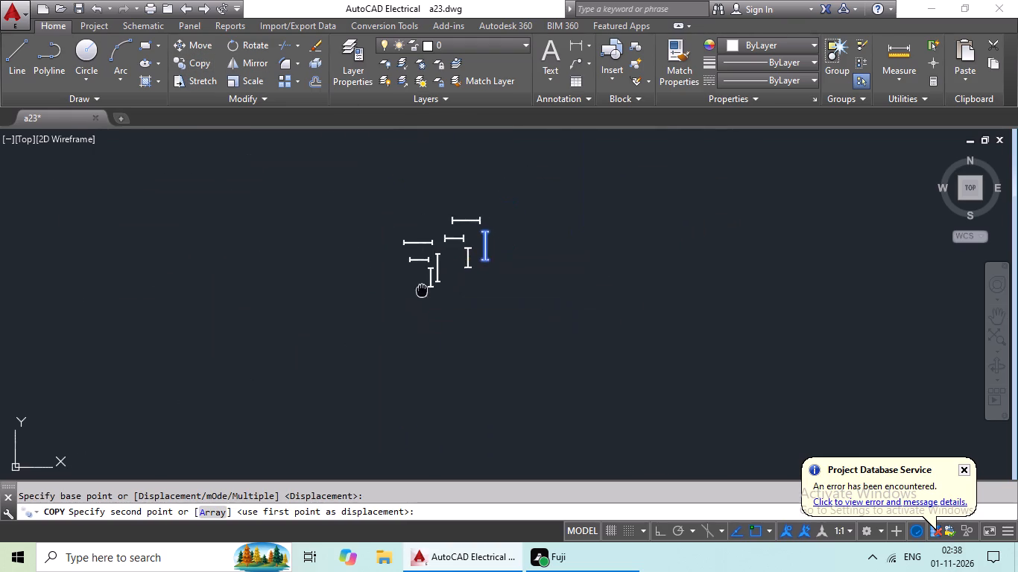
middle_click_drag(427, 287, 539, 231)
middle_click_drag(250, 346, 317, 311)
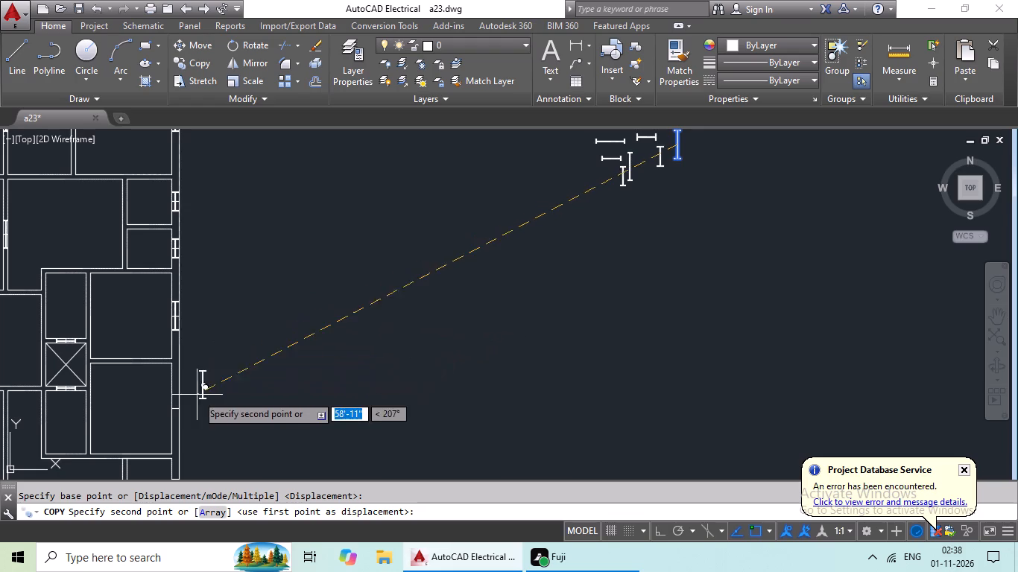
scroll(195, 400, "up", 3)
middle_click_drag(344, 302, 415, 258)
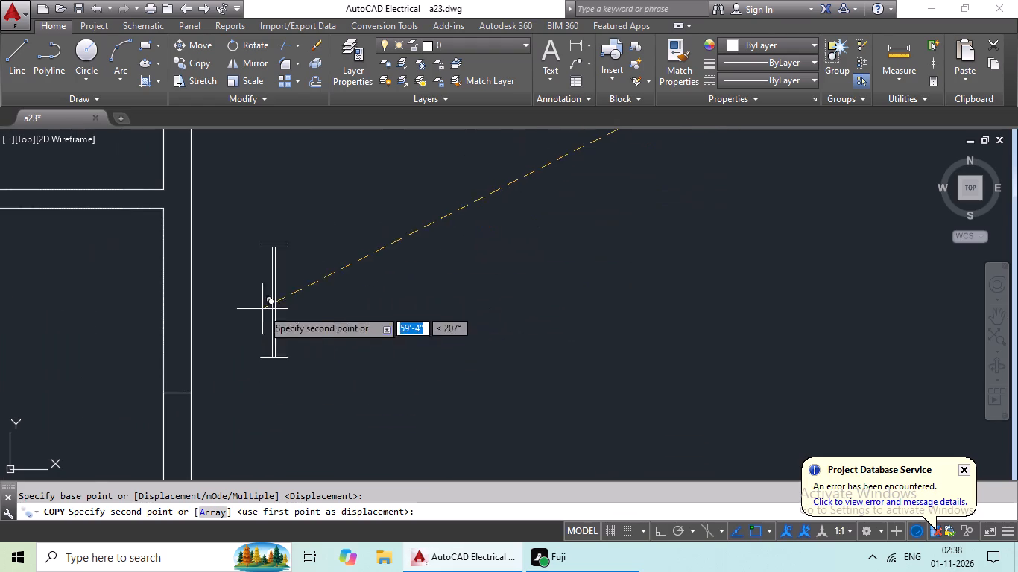
middle_click_drag(259, 311, 383, 172)
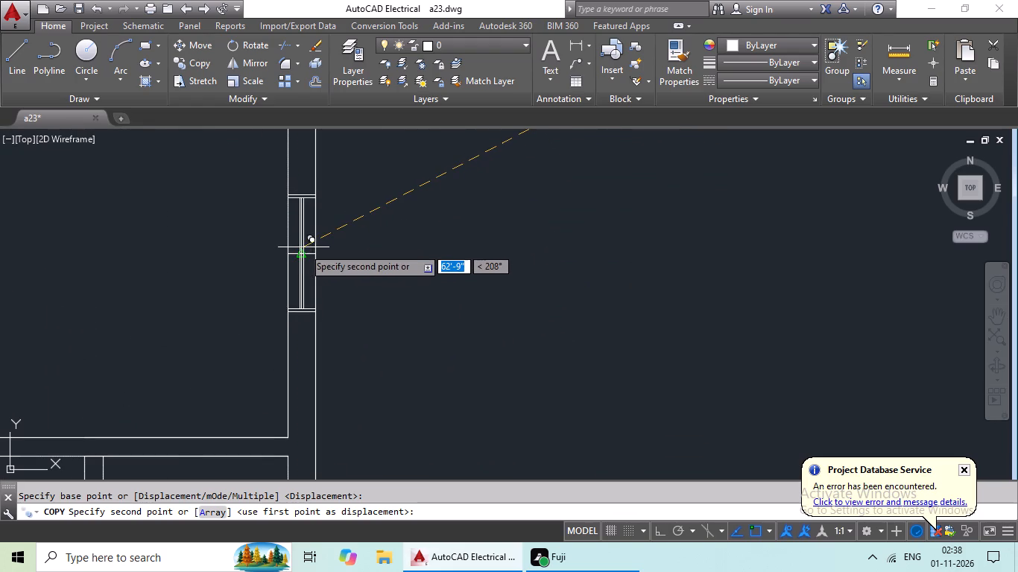
left_click(302, 252)
Copy the vertical 3' symbol with 9" ends from its centre to the marker line in the staircase's outer west wall.
scroll(611, 214, "down", 5)
middle_click_drag(643, 200, 566, 263)
middle_click_drag(593, 245, 527, 282)
middle_click_drag(577, 240, 526, 287)
scroll(587, 257, "up", 4)
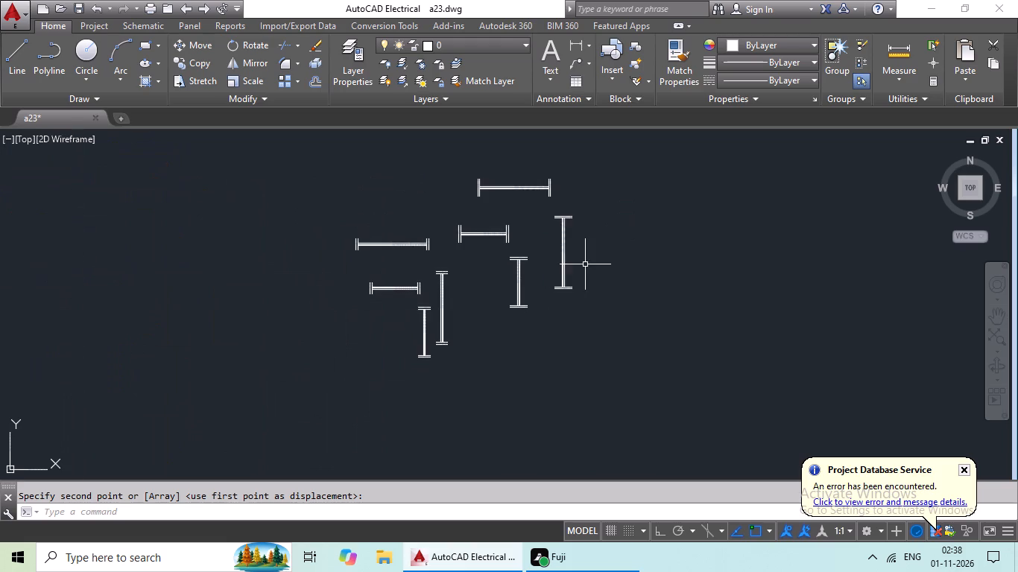
scroll(548, 250, "up", 1)
left_click_drag(619, 184, 560, 312)
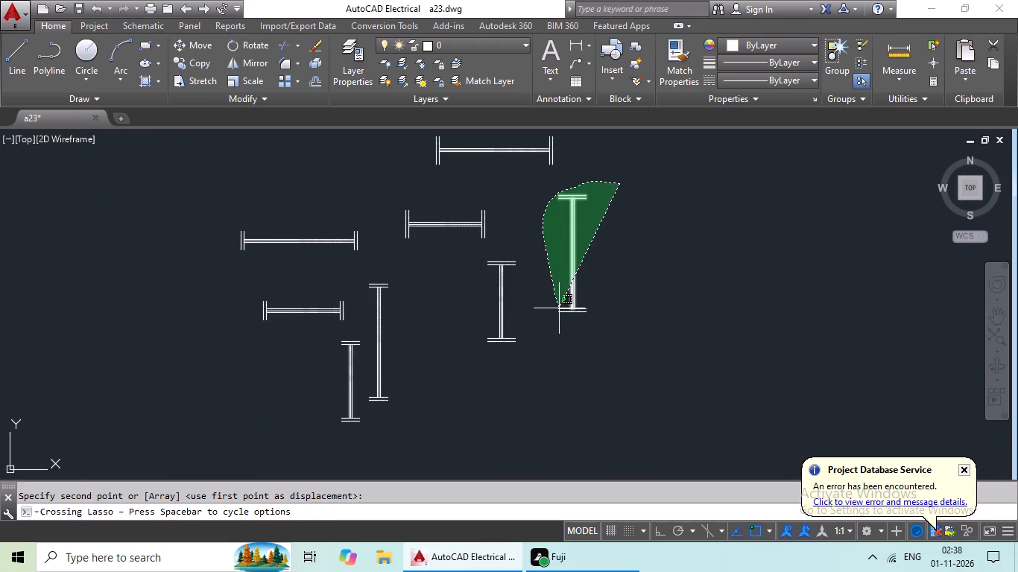
left_click_drag(560, 312, 609, 325)
left_click(203, 66)
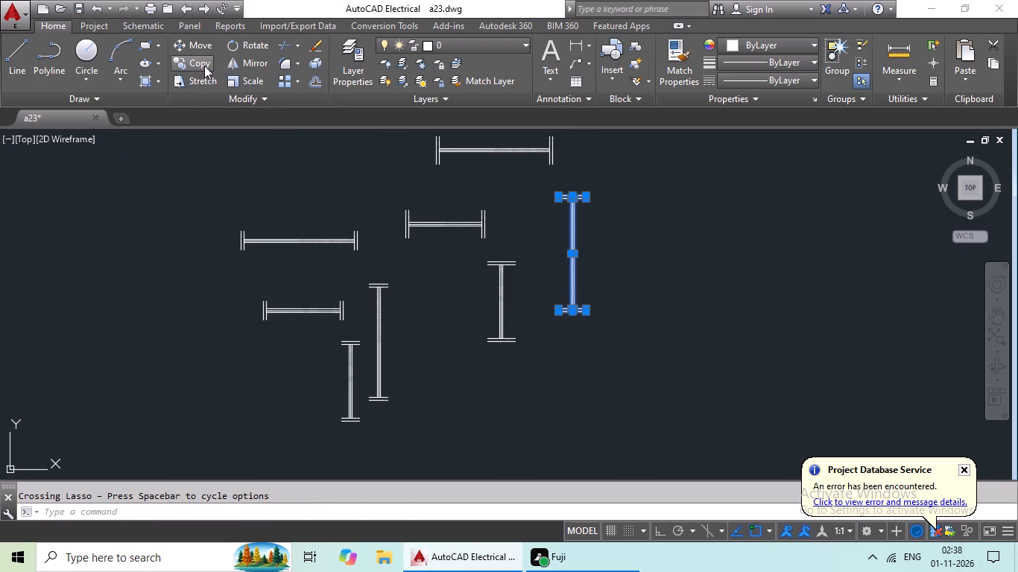
scroll(531, 244, "up", 3)
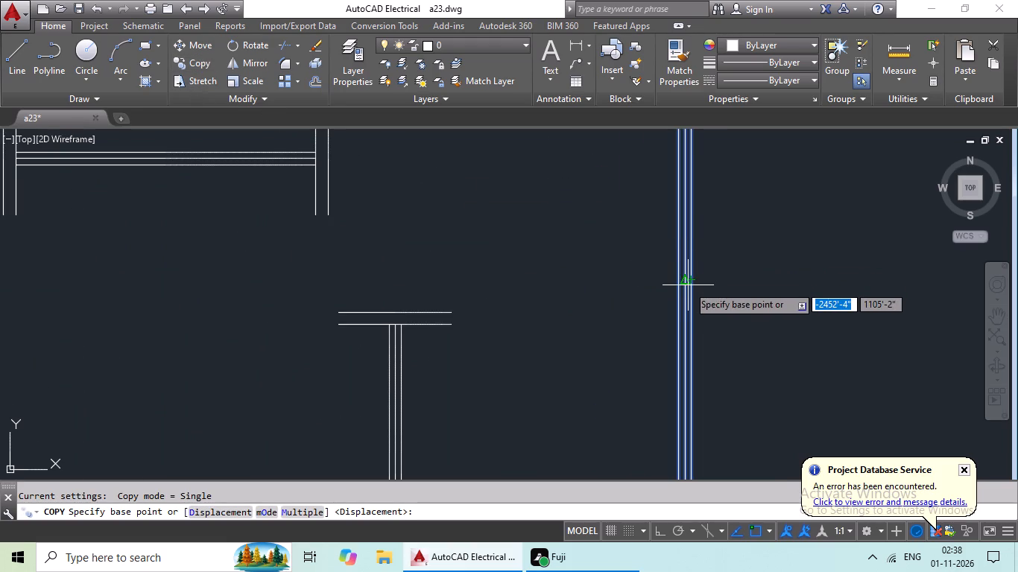
left_click_drag(686, 277, 679, 278)
scroll(301, 300, "down", 3)
middle_click_drag(298, 300, 478, 200)
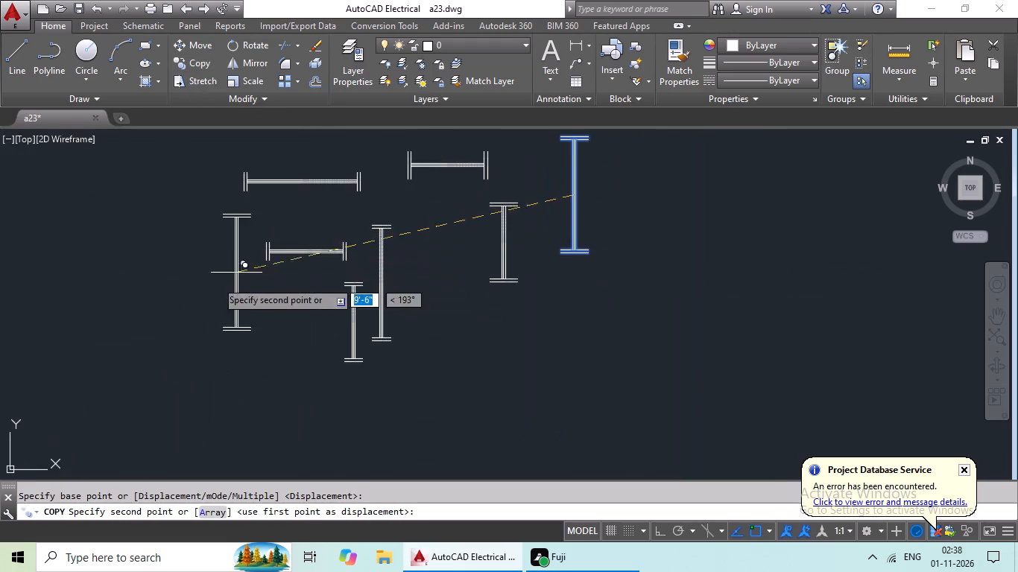
middle_click_drag(206, 284, 487, 217)
scroll(312, 273, "down", 2)
middle_click_drag(297, 298, 576, 206)
scroll(429, 250, "down", 1)
middle_click_drag(381, 277, 430, 266)
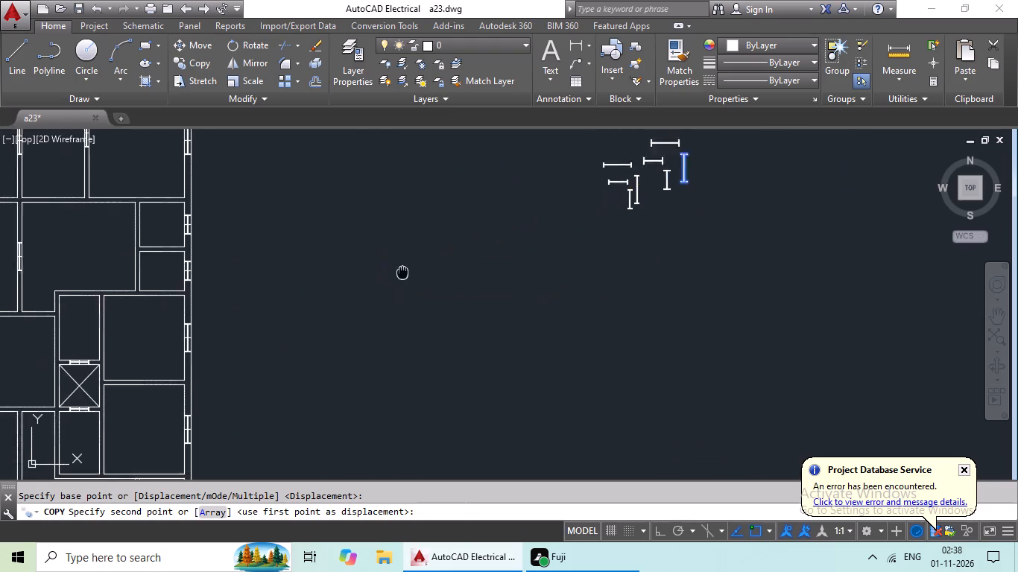
middle_click_drag(430, 266, 557, 224)
middle_click_drag(421, 253, 555, 240)
middle_click_drag(529, 258, 645, 247)
middle_click_drag(310, 283, 452, 276)
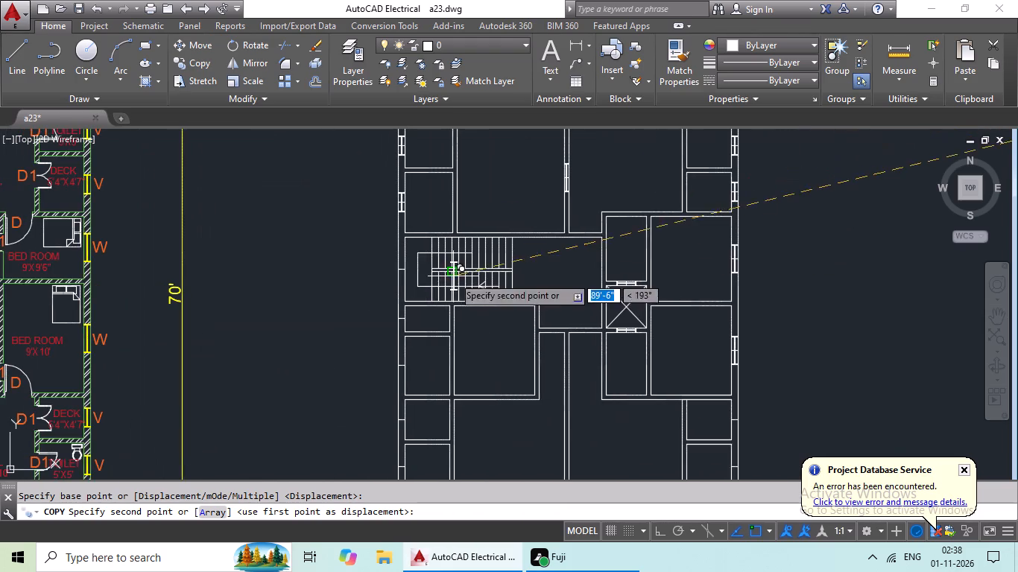
scroll(392, 275, "up", 4)
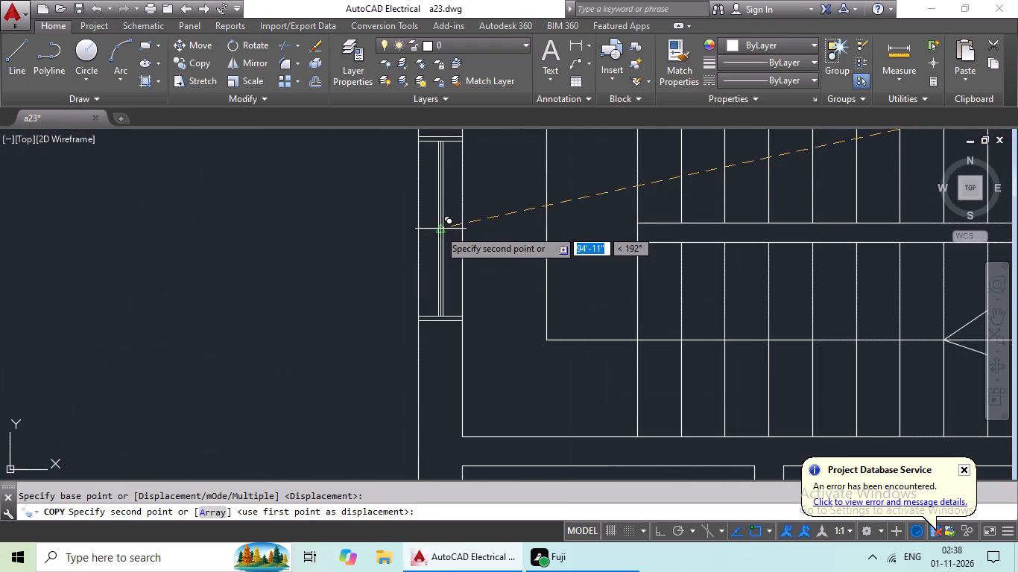
left_click(439, 229)
Copy the vertical 2' symbol with 9" ends from its centre to the outer west wall marker of the small room directly south of the staircase.
scroll(490, 221, "down", 3)
middle_click_drag(514, 273, 402, 244)
middle_click_drag(540, 285, 385, 290)
middle_click_drag(557, 281, 610, 282)
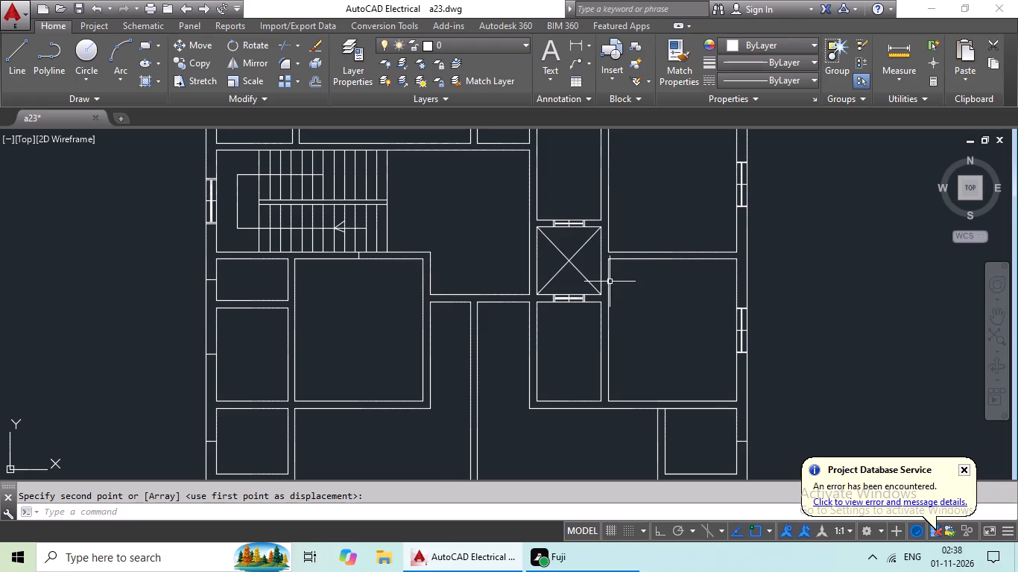
middle_click_drag(610, 282, 340, 273)
scroll(705, 256, "down", 2)
middle_click_drag(710, 248, 480, 299)
middle_click_drag(642, 223, 535, 289)
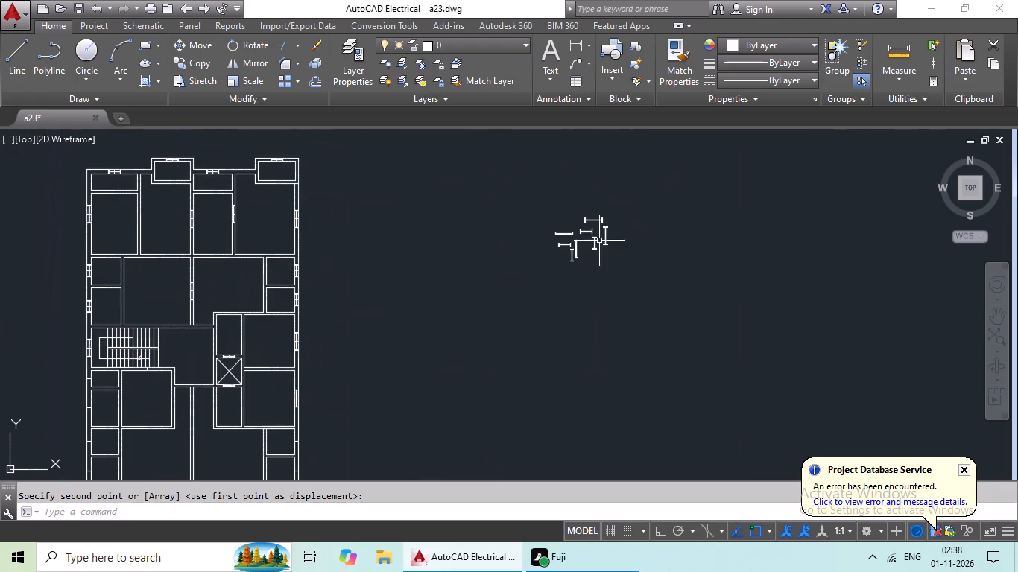
scroll(591, 240, "up", 6)
left_click_drag(649, 188, 527, 372)
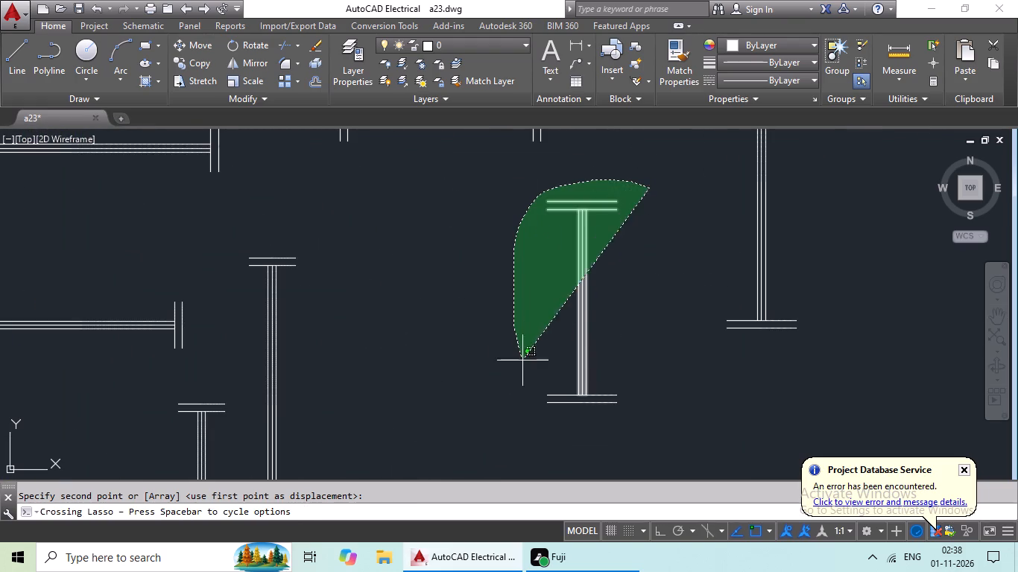
left_click_drag(527, 372, 648, 403)
left_click_drag(198, 60, 209, 70)
scroll(701, 348, "up", 2)
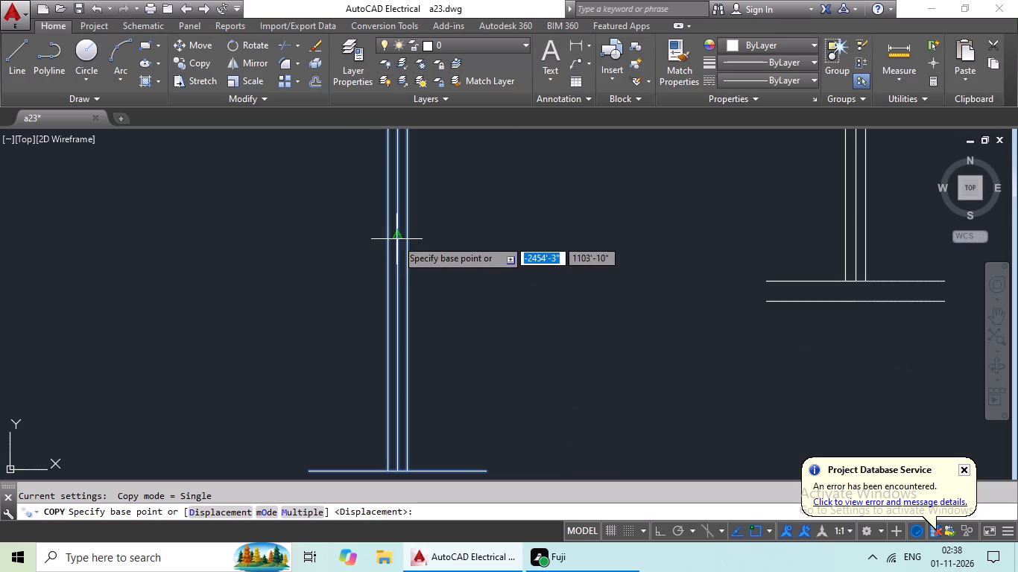
left_click(396, 237)
scroll(237, 308, "down", 3)
middle_click_drag(237, 308, 428, 234)
scroll(279, 314, "down", 1)
middle_click_drag(276, 319, 434, 264)
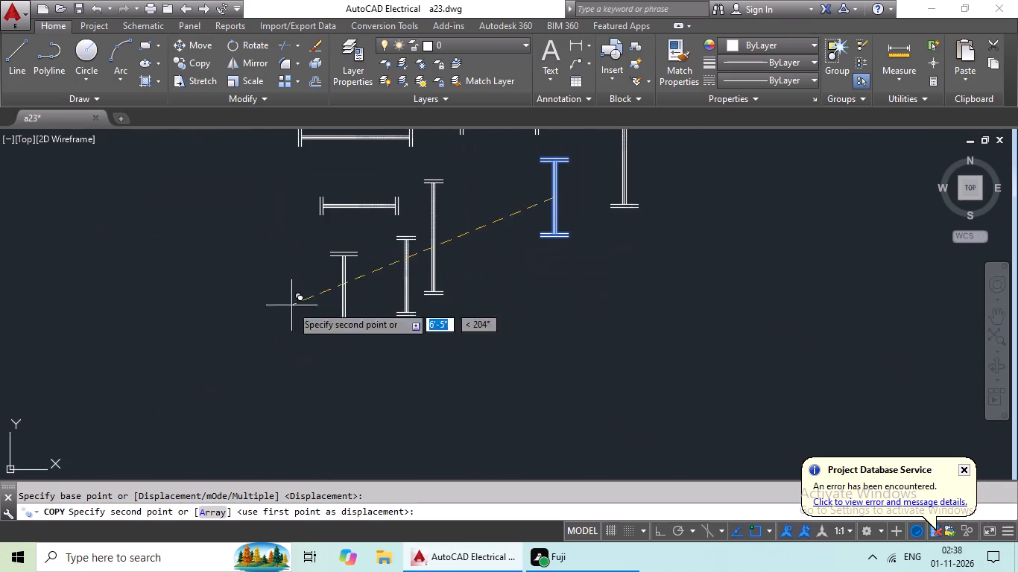
middle_click_drag(227, 336, 467, 282)
middle_click_drag(316, 342, 534, 277)
middle_click_drag(338, 362, 486, 330)
middle_click_drag(350, 358, 503, 319)
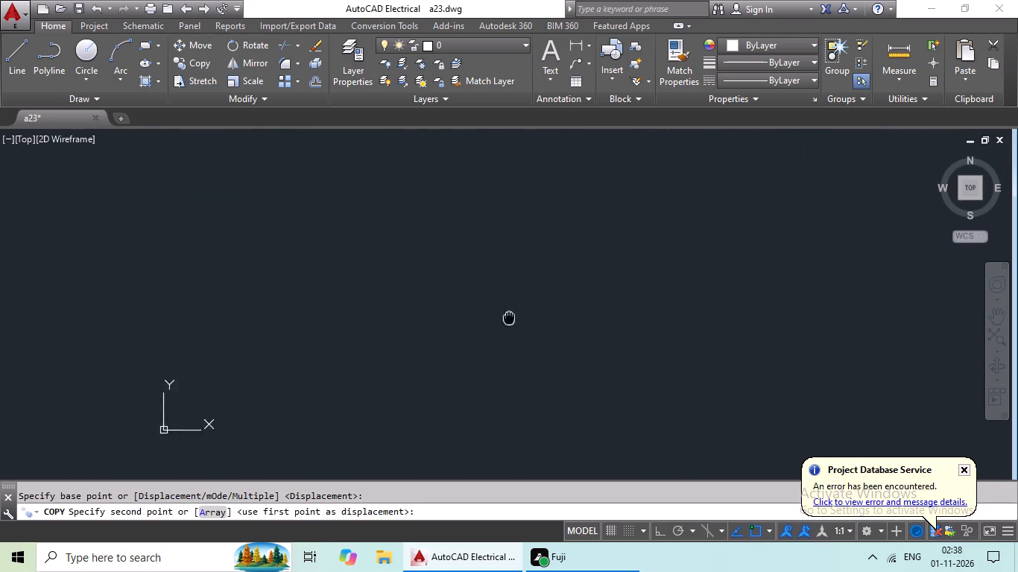
middle_click_drag(406, 342, 579, 296)
middle_click_drag(332, 374, 571, 361)
middle_click_drag(321, 400, 525, 364)
scroll(426, 382, "down", 1)
middle_click_drag(422, 390, 423, 390)
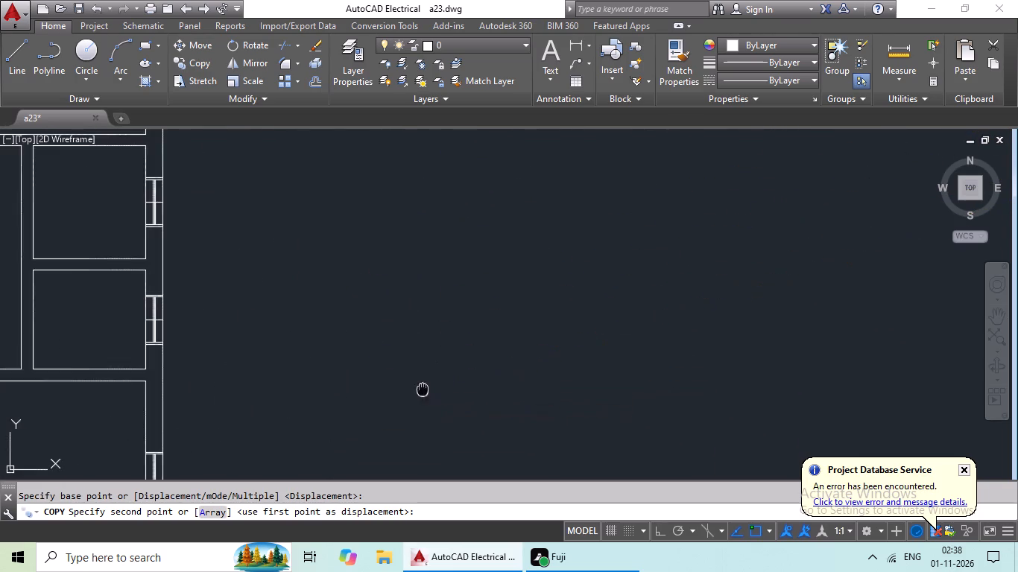
middle_click_drag(423, 390, 592, 357)
middle_click_drag(438, 397, 612, 363)
middle_click_drag(276, 401, 440, 356)
middle_click_drag(230, 408, 441, 366)
middle_click_drag(321, 394, 480, 364)
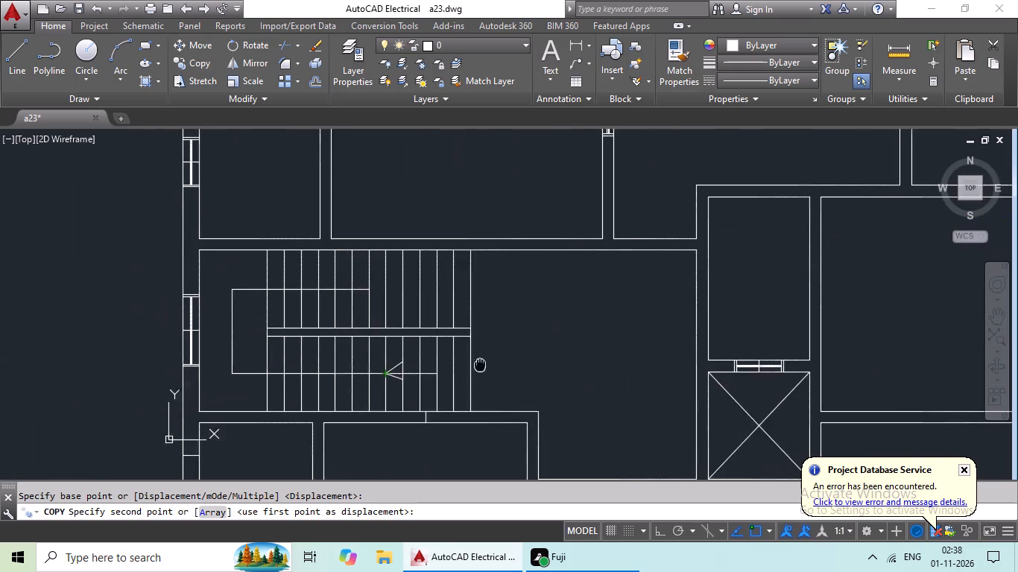
middle_click_drag(336, 394, 394, 287)
middle_click_drag(354, 360, 379, 303)
scroll(262, 294, "up", 2)
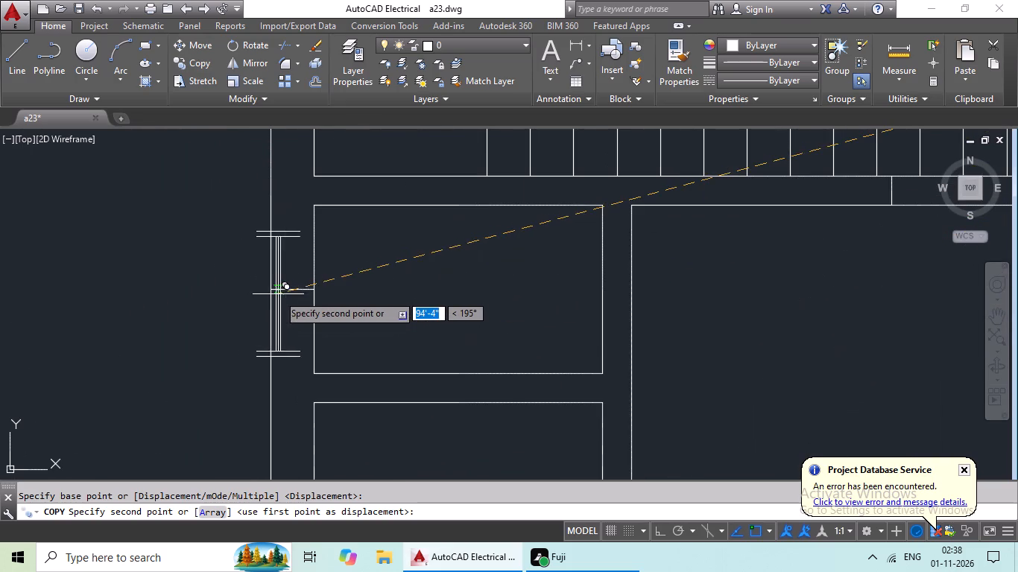
left_click(294, 288)
scroll(390, 281, "down", 3)
middle_click_drag(457, 298, 322, 298)
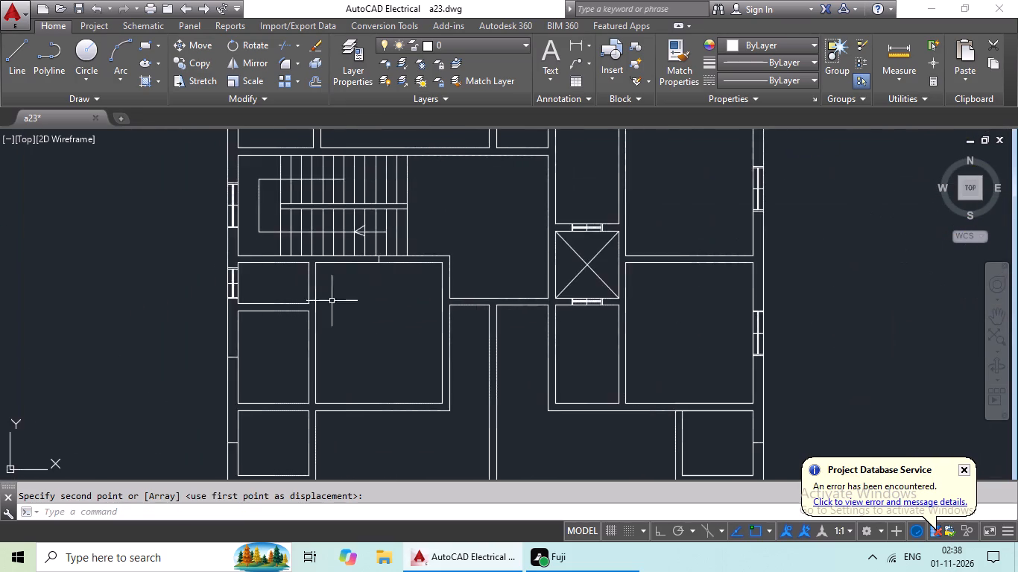
Copy the horizontal 3' symbol with 6" ends from its centre to the marker line in the wall just south of the staircase.
middle_click_drag(446, 303, 315, 321)
scroll(540, 308, "down", 2)
middle_click_drag(677, 308, 455, 360)
middle_click_drag(722, 290, 656, 337)
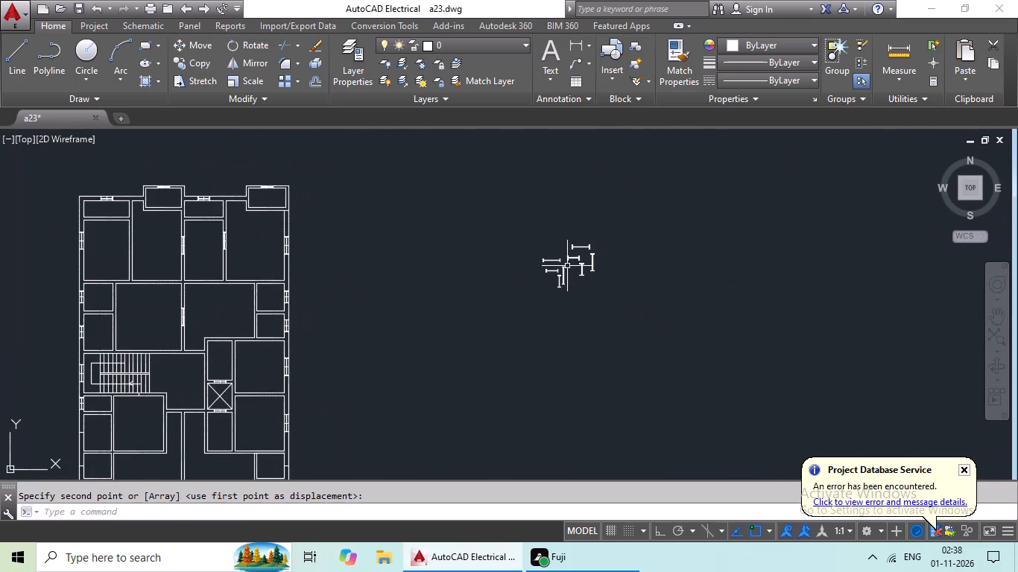
scroll(565, 264, "up", 5)
left_click_drag(537, 193, 416, 252)
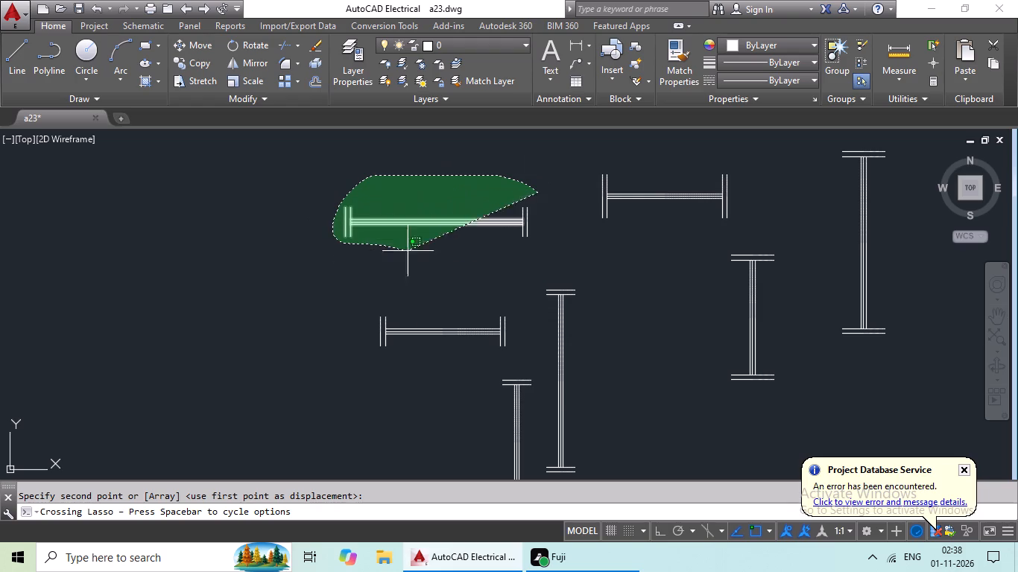
left_click_drag(416, 252, 541, 252)
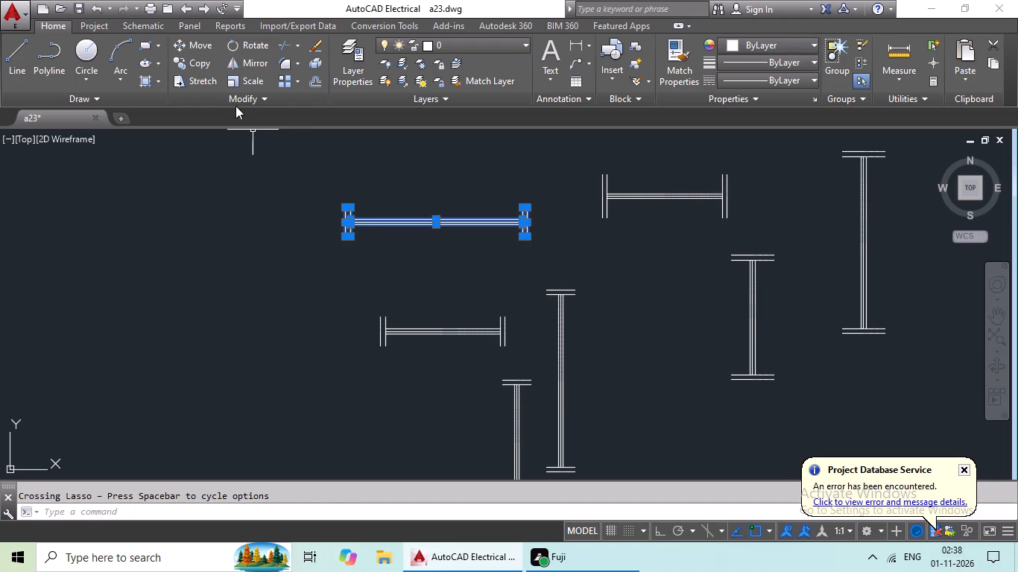
left_click(206, 69)
scroll(475, 235, "up", 2)
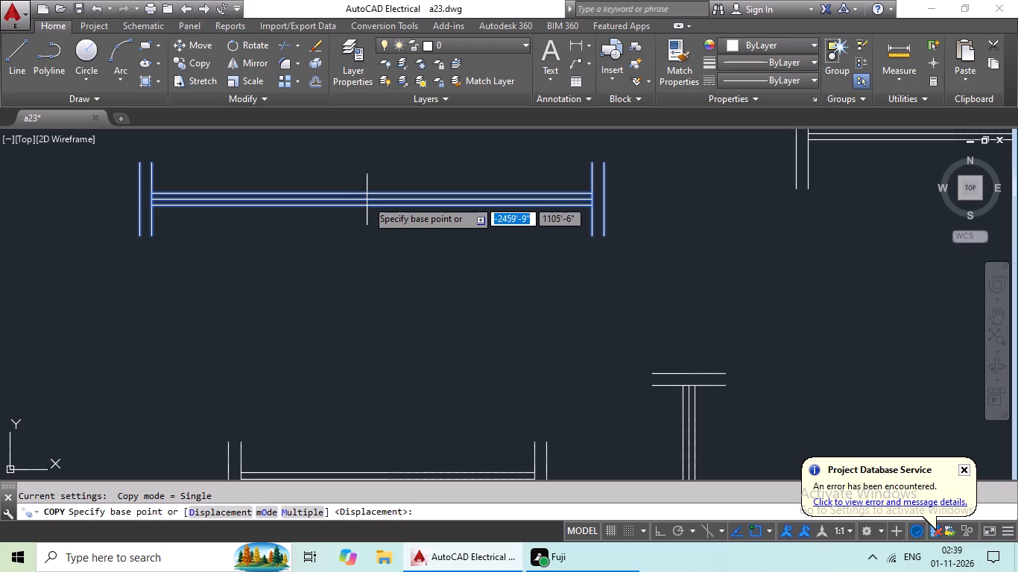
left_click(370, 199)
scroll(264, 274, "down", 4)
middle_click_drag(261, 283, 465, 194)
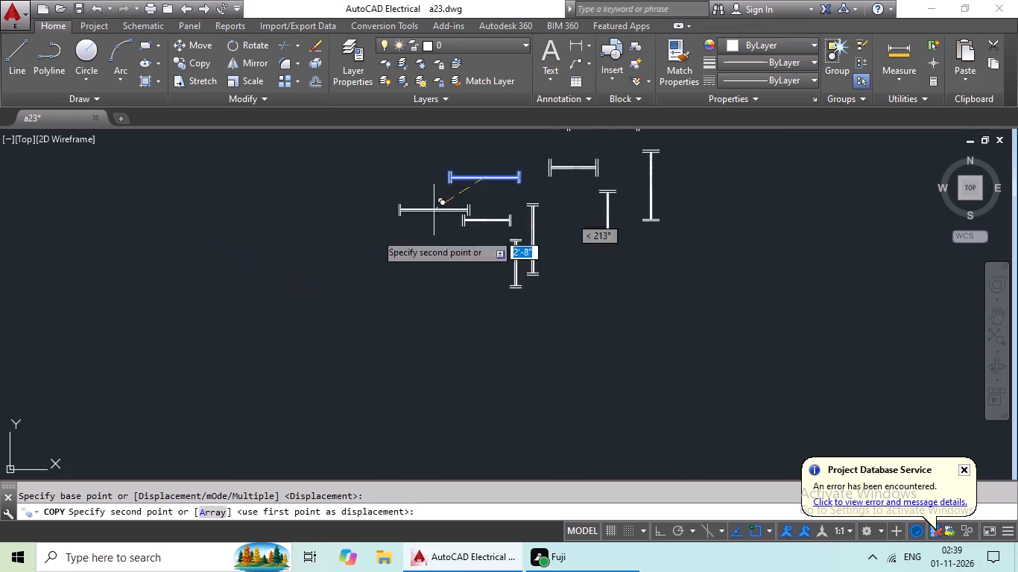
scroll(259, 289, "down", 1)
middle_click_drag(247, 308, 440, 229)
middle_click_drag(323, 296, 435, 250)
middle_click_drag(339, 287, 529, 237)
middle_click_drag(390, 296, 545, 293)
middle_click_drag(193, 319, 464, 364)
middle_click_drag(317, 368, 389, 365)
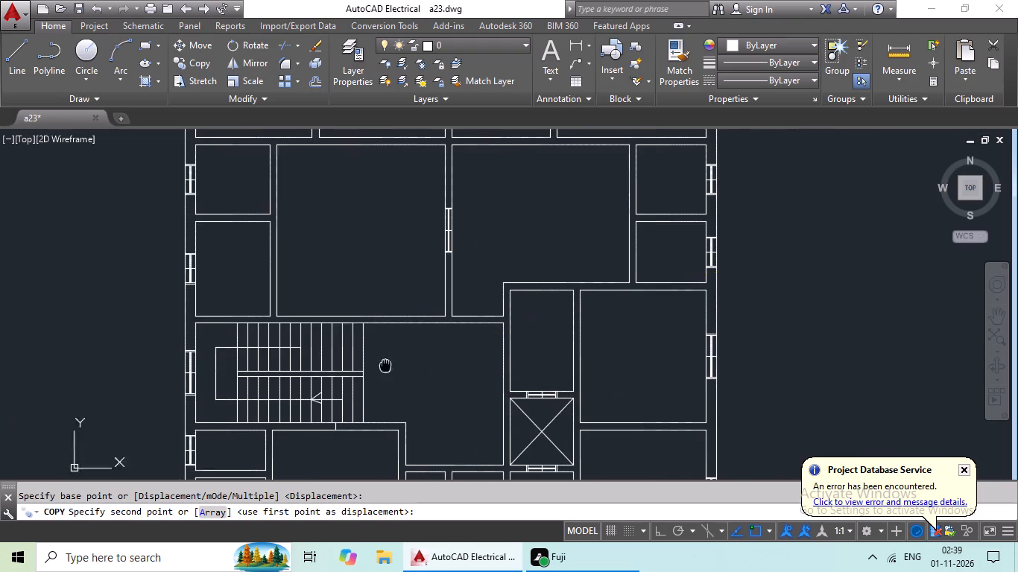
middle_click_drag(389, 365, 412, 361)
middle_click_drag(404, 392, 423, 331)
scroll(391, 366, "up", 4)
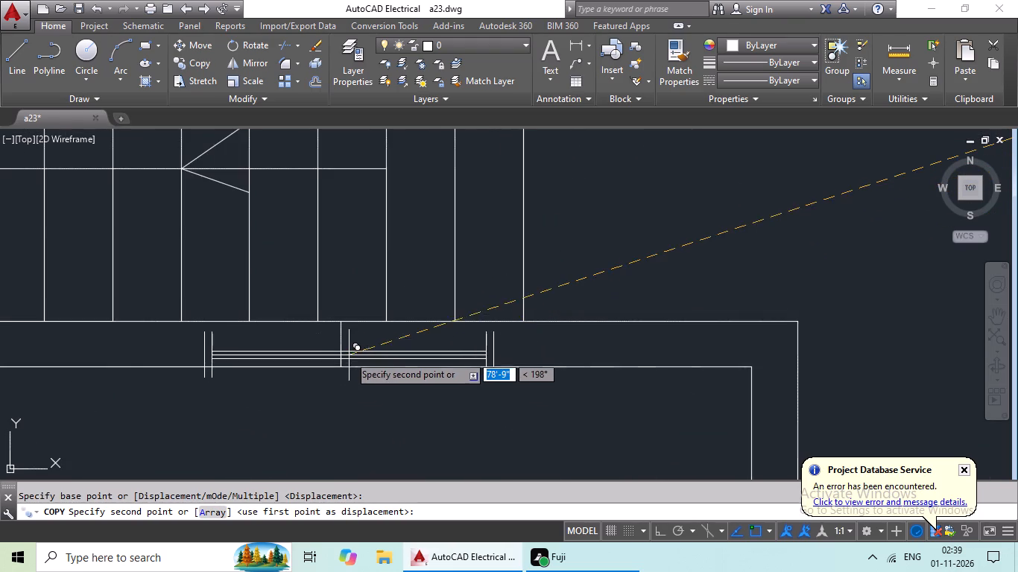
scroll(349, 355, "up", 3)
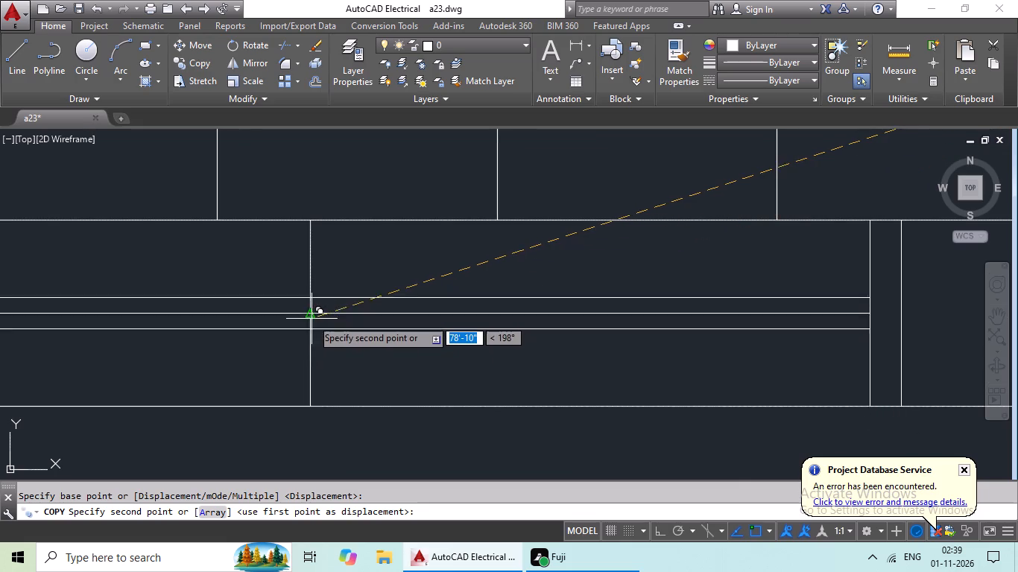
left_click(312, 315)
Copy the vertical 2' symbol with 9" ends from its centre to the outer west wall marker of the second room south of the staircase.
scroll(396, 343, "down", 5)
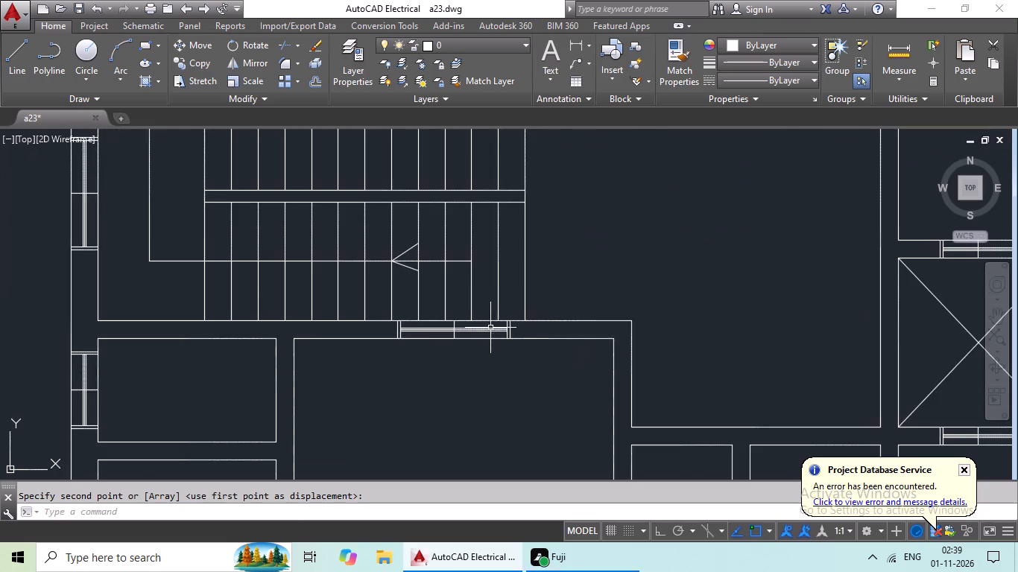
middle_click_drag(497, 340, 442, 258)
scroll(522, 290, "down", 2)
middle_click_drag(534, 305, 461, 293)
middle_click_drag(527, 311, 454, 289)
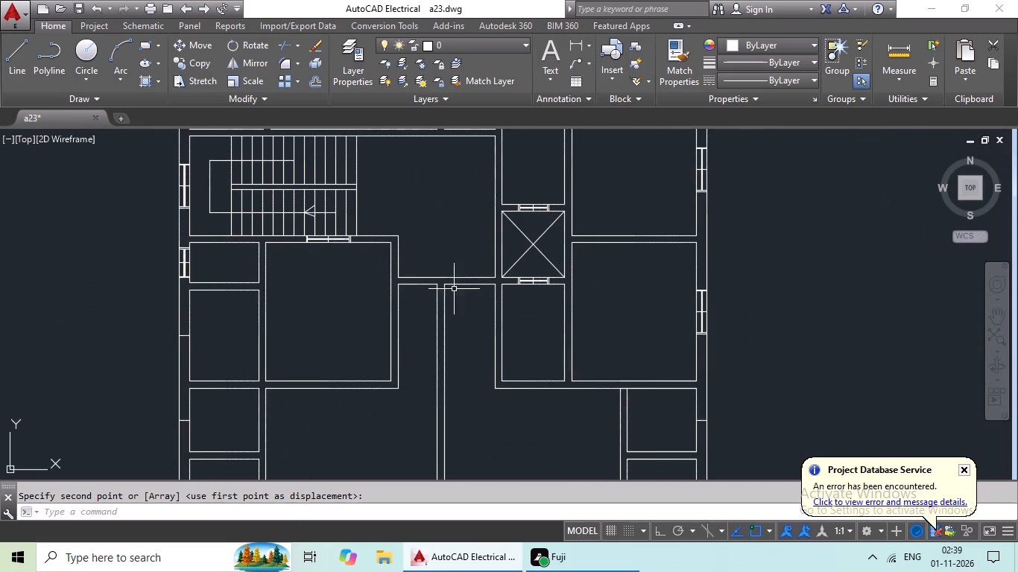
middle_click_drag(531, 307, 507, 311)
middle_click_drag(543, 308, 490, 323)
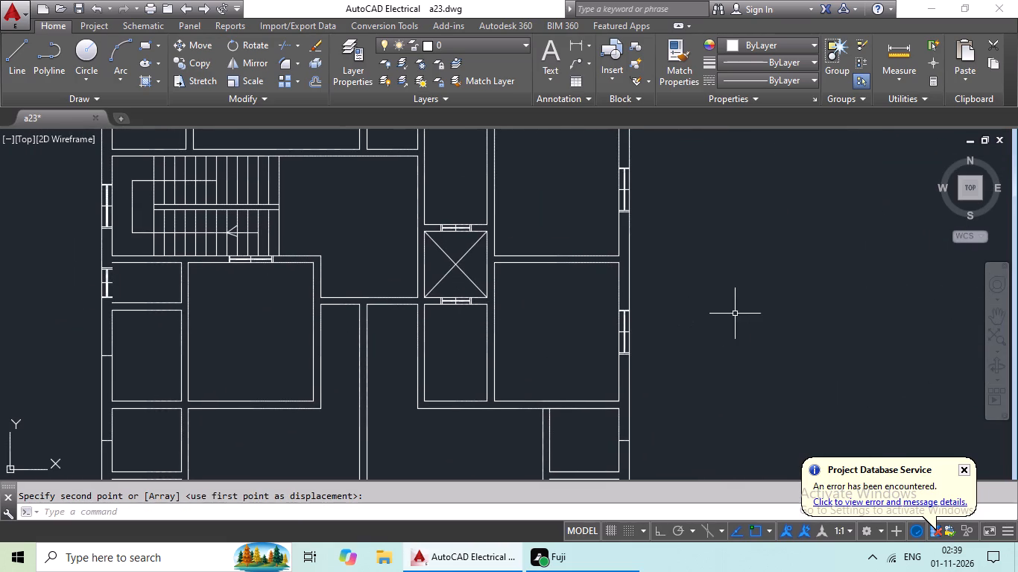
middle_click_drag(735, 314, 649, 333)
middle_click_drag(698, 303, 604, 360)
middle_click_drag(695, 311, 459, 444)
middle_click_drag(606, 268, 462, 356)
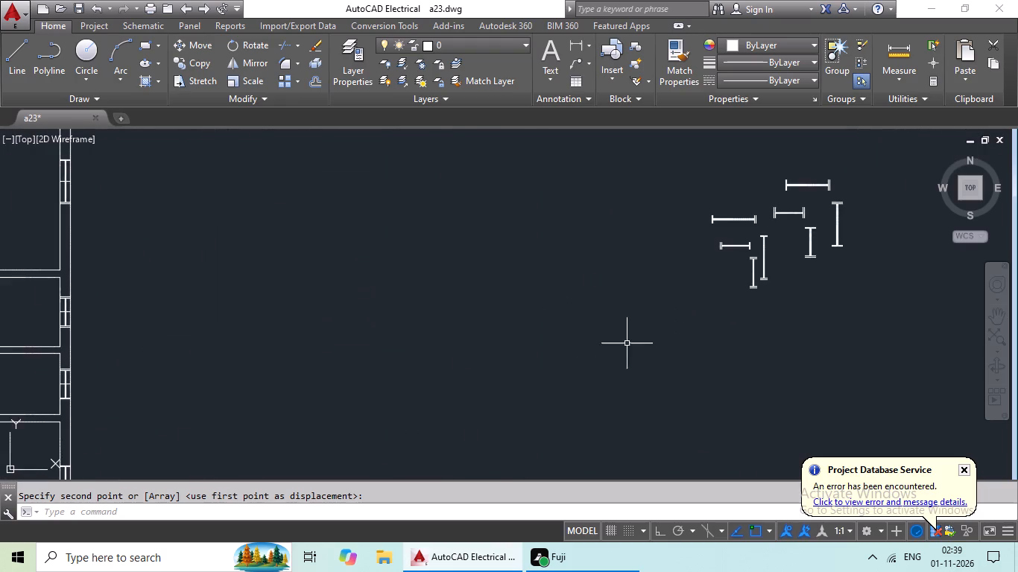
middle_click_drag(710, 342, 549, 378)
scroll(657, 268, "up", 3)
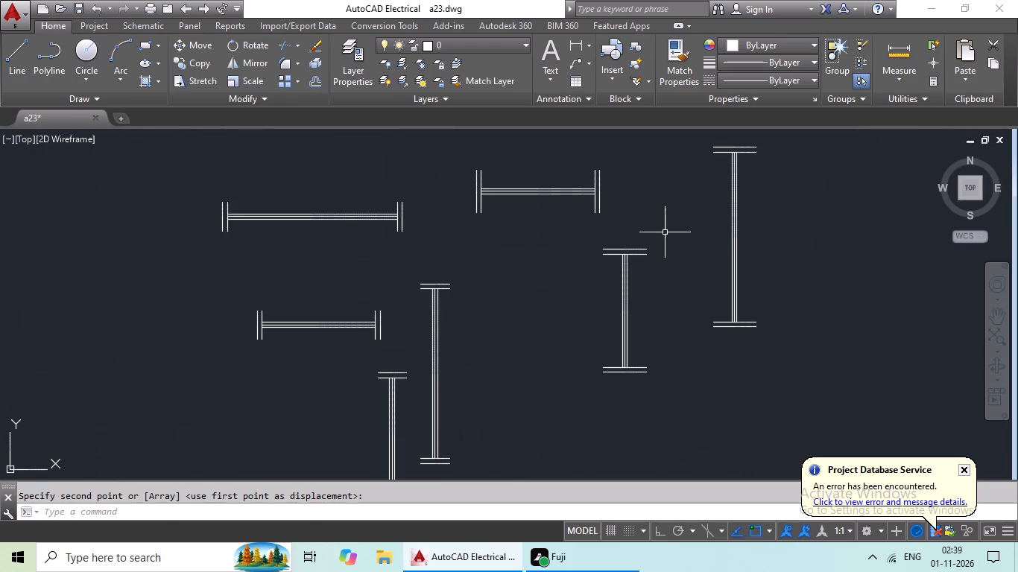
left_click_drag(663, 230, 706, 384)
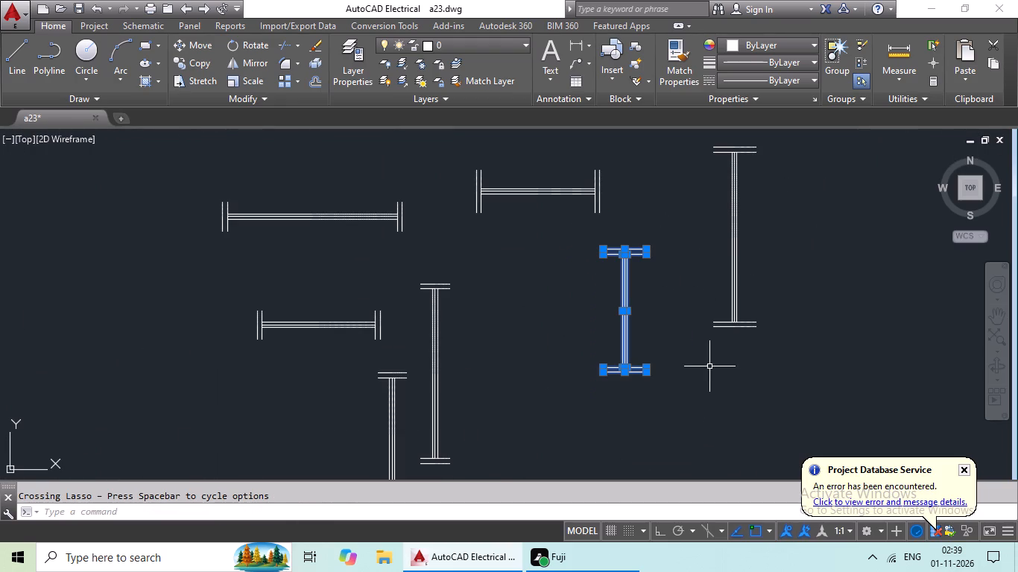
left_click(189, 67)
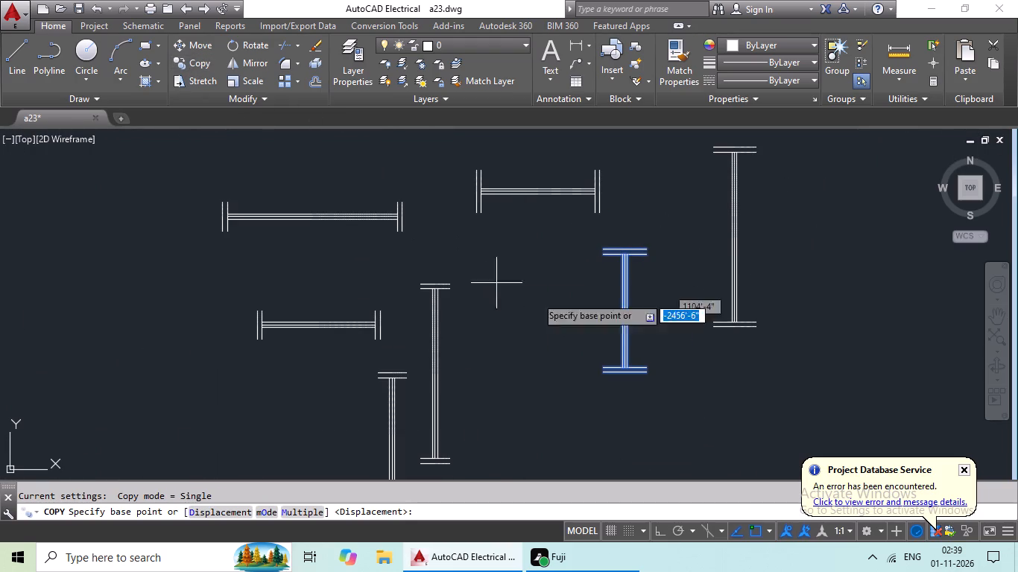
scroll(620, 312, "up", 2)
left_click(630, 309)
scroll(368, 317, "down", 2)
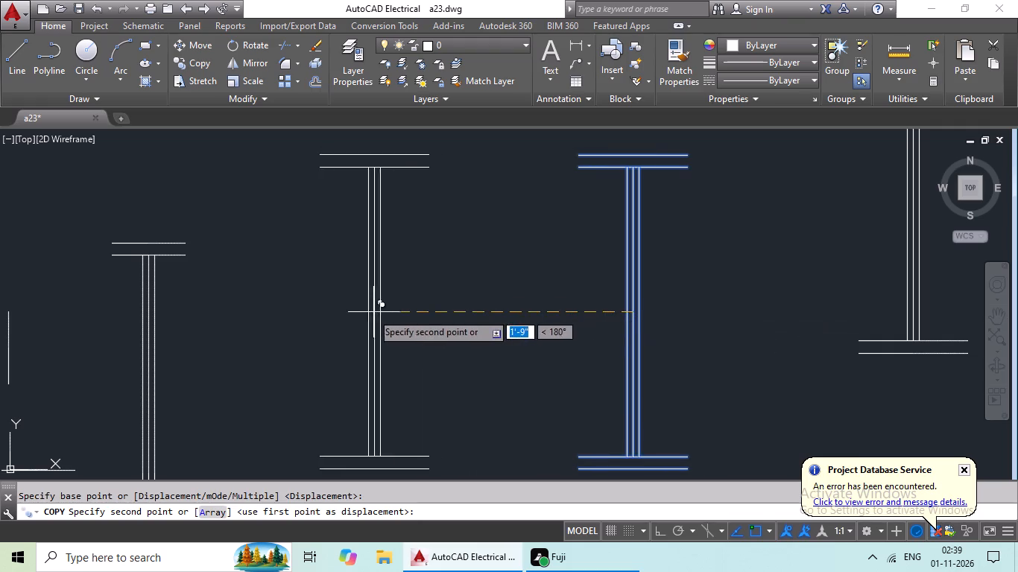
scroll(372, 313, "down", 2)
middle_click_drag(367, 319, 497, 263)
scroll(158, 369, "down", 1)
middle_click_drag(160, 369, 461, 259)
middle_click_drag(200, 366, 476, 247)
scroll(267, 352, "down", 1)
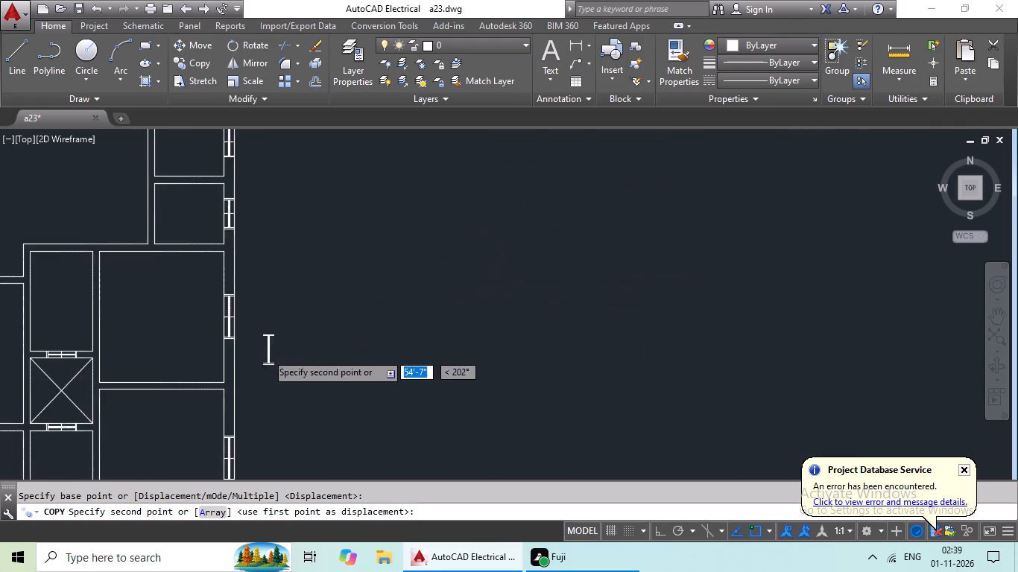
middle_click_drag(291, 328, 551, 233)
middle_click_drag(354, 299, 482, 250)
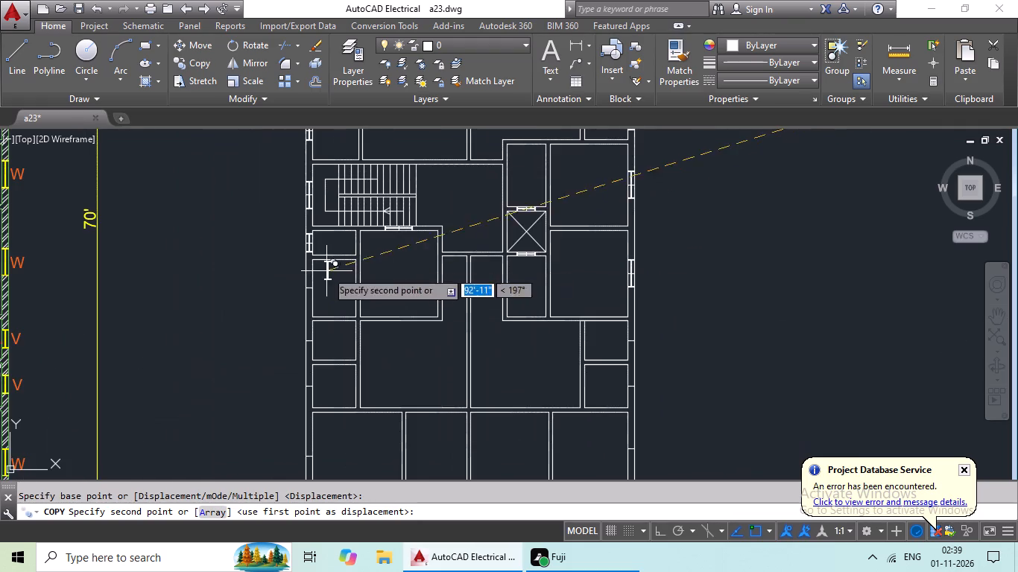
scroll(306, 287, "up", 4)
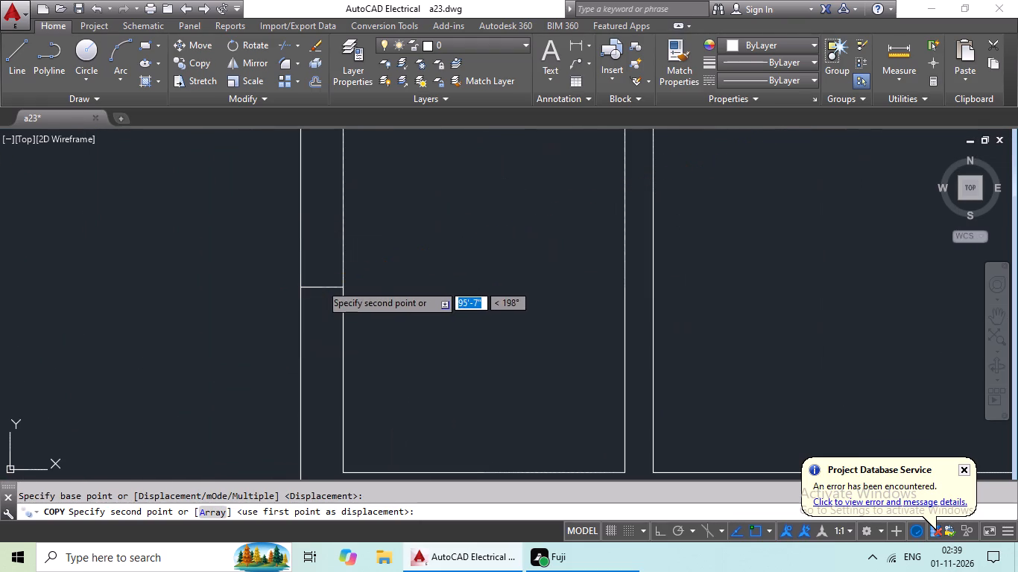
left_click(320, 284)
Copy the vertical 2' symbol with 9" ends from its centre to the outer east wall marker of the upper small room in the southeast.
scroll(414, 270, "down", 3)
middle_click_drag(449, 274, 279, 290)
scroll(389, 292, "down", 1)
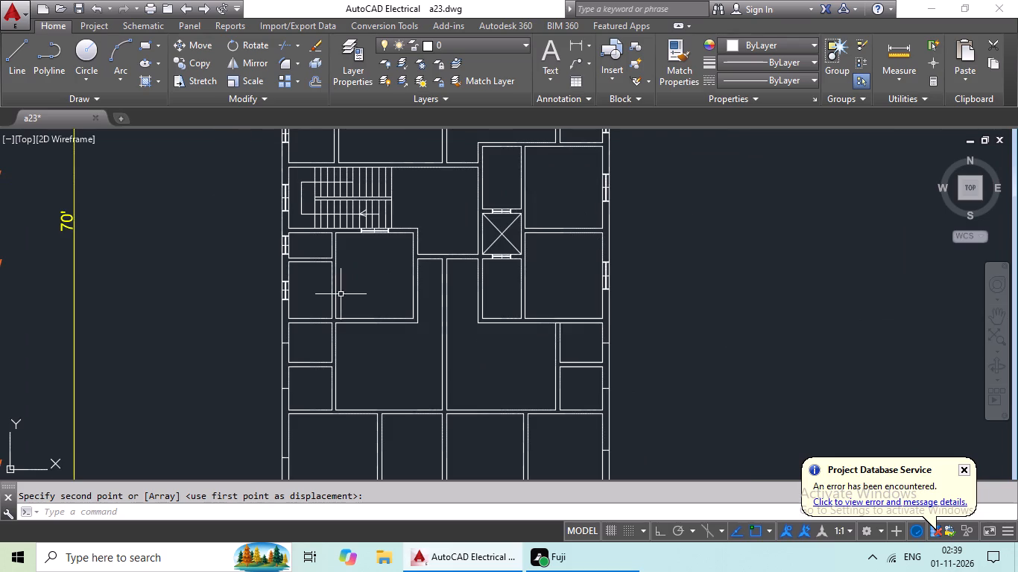
middle_click_drag(351, 283, 296, 282)
middle_click_drag(347, 276, 292, 276)
middle_click_drag(607, 310, 433, 290)
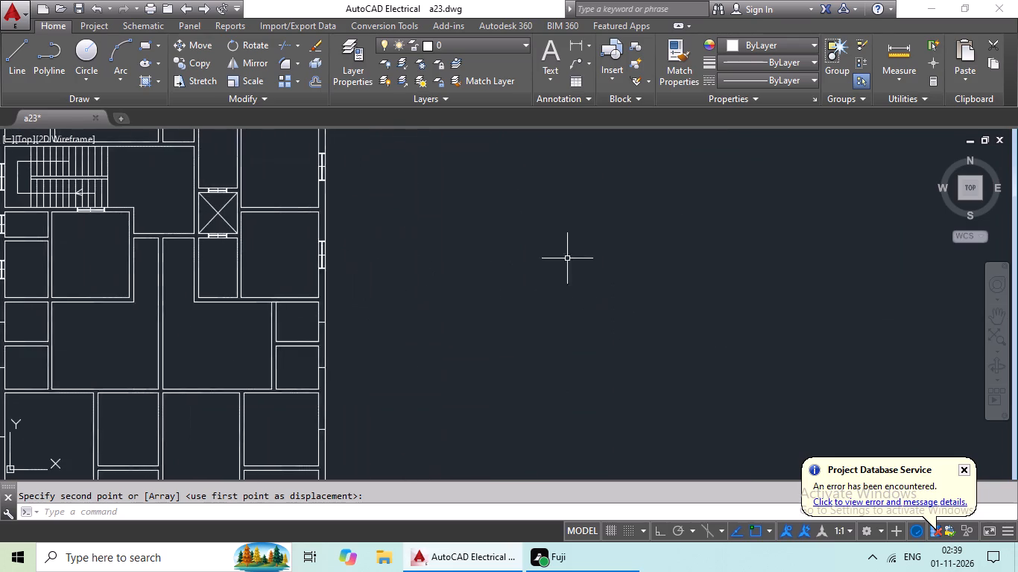
scroll(567, 258, "down", 1)
middle_click_drag(570, 266, 418, 312)
middle_click_drag(537, 270, 470, 317)
scroll(478, 190, "up", 4)
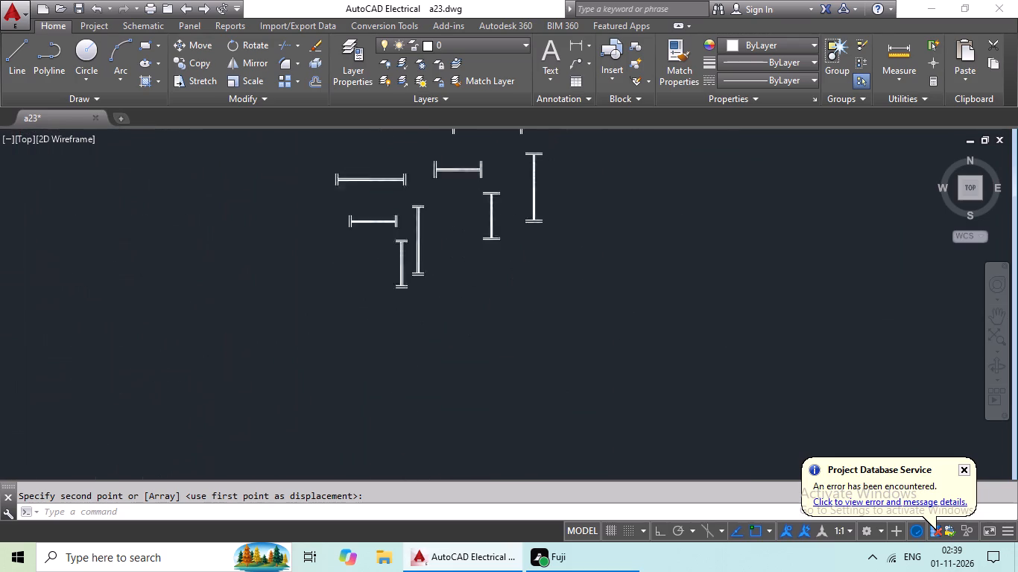
scroll(482, 208, "up", 2)
left_click_drag(569, 160, 442, 343)
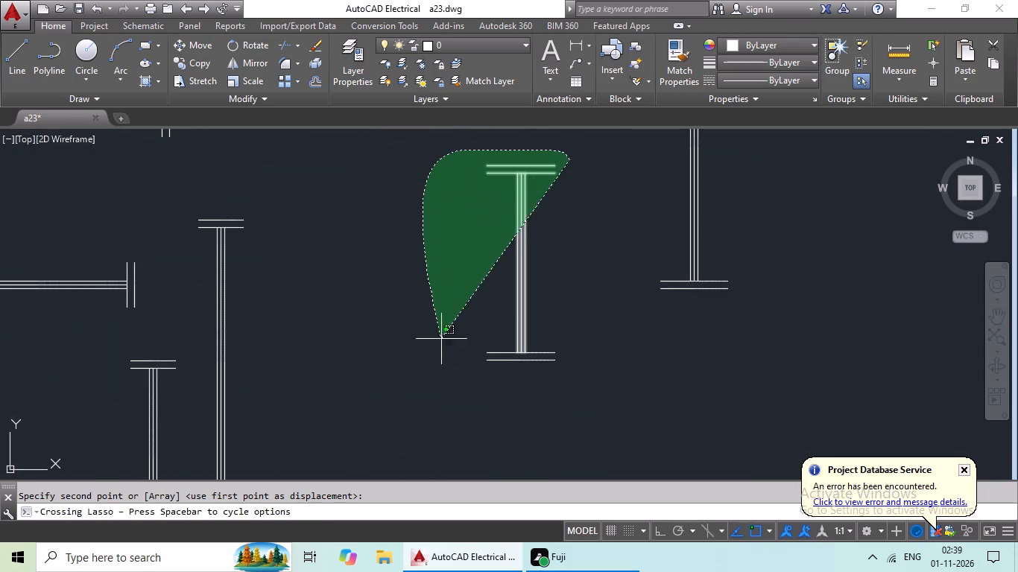
left_click_drag(442, 343, 596, 389)
left_click(194, 63)
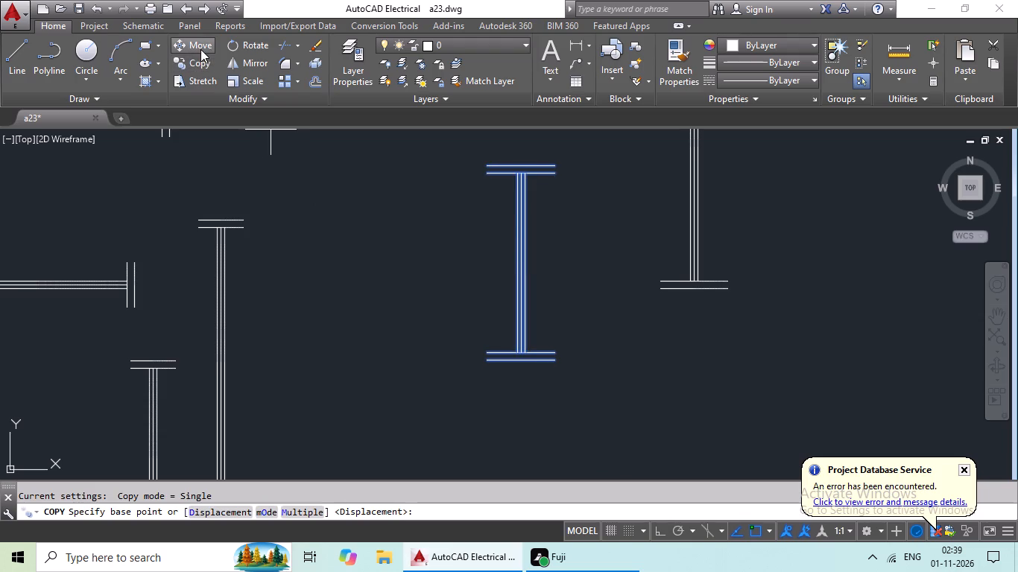
scroll(553, 272, "up", 1)
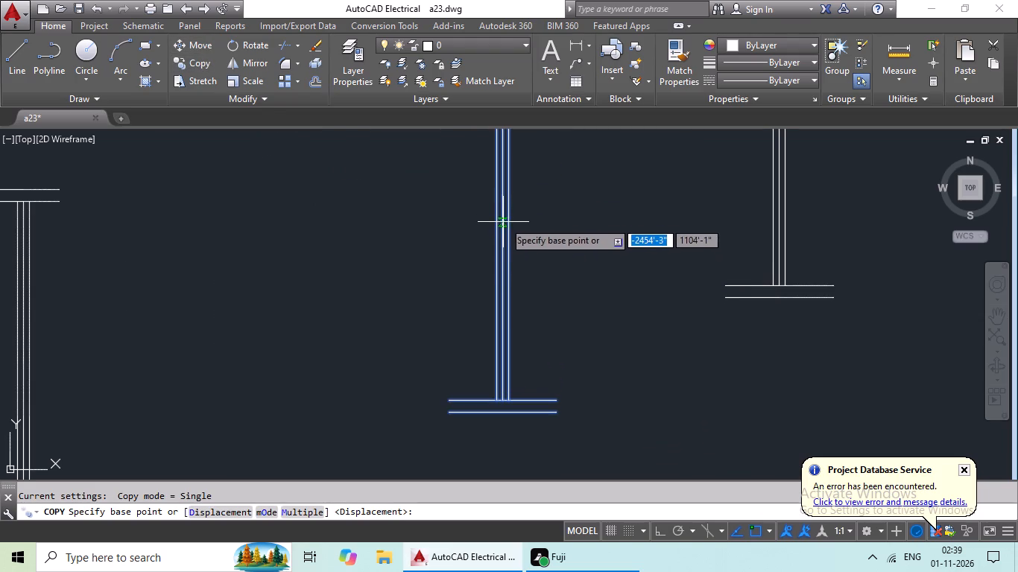
scroll(505, 192, "down", 1)
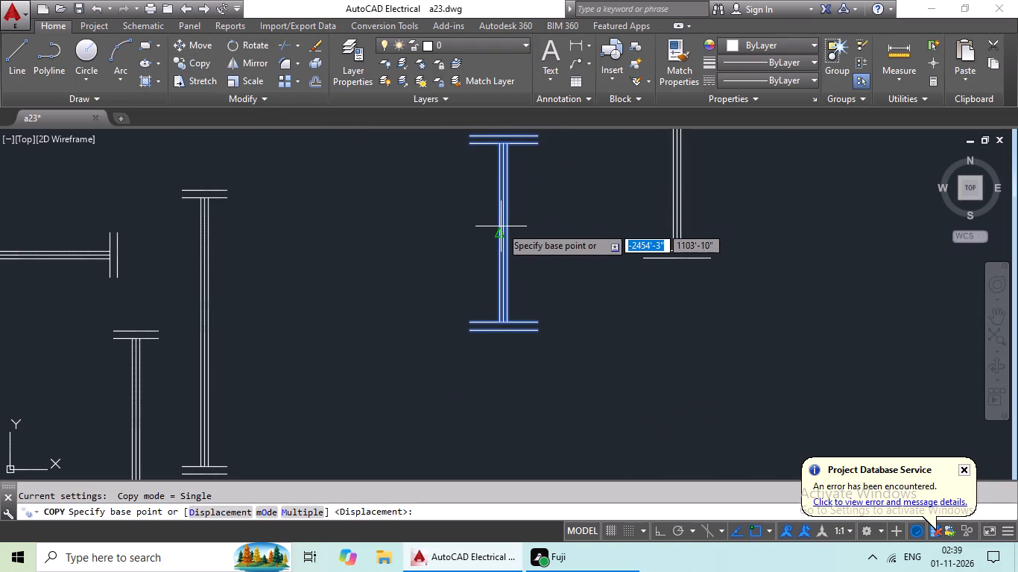
left_click_drag(503, 230, 471, 238)
scroll(314, 270, "down", 3)
middle_click_drag(311, 281, 454, 196)
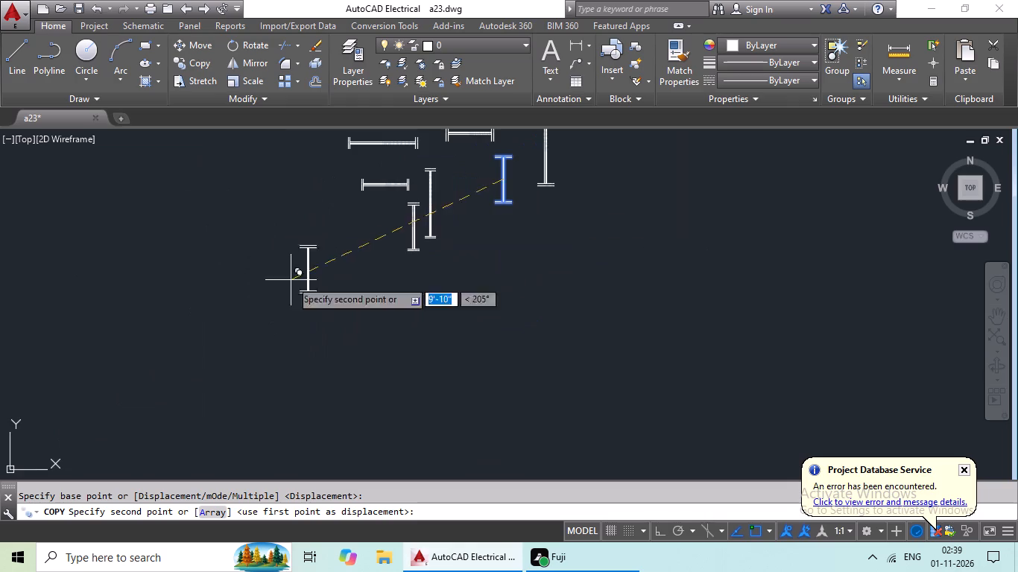
scroll(261, 308, "down", 1)
middle_click_drag(262, 309, 478, 178)
scroll(382, 270, "down", 1)
middle_click_drag(378, 278, 507, 175)
middle_click_drag(346, 279, 467, 184)
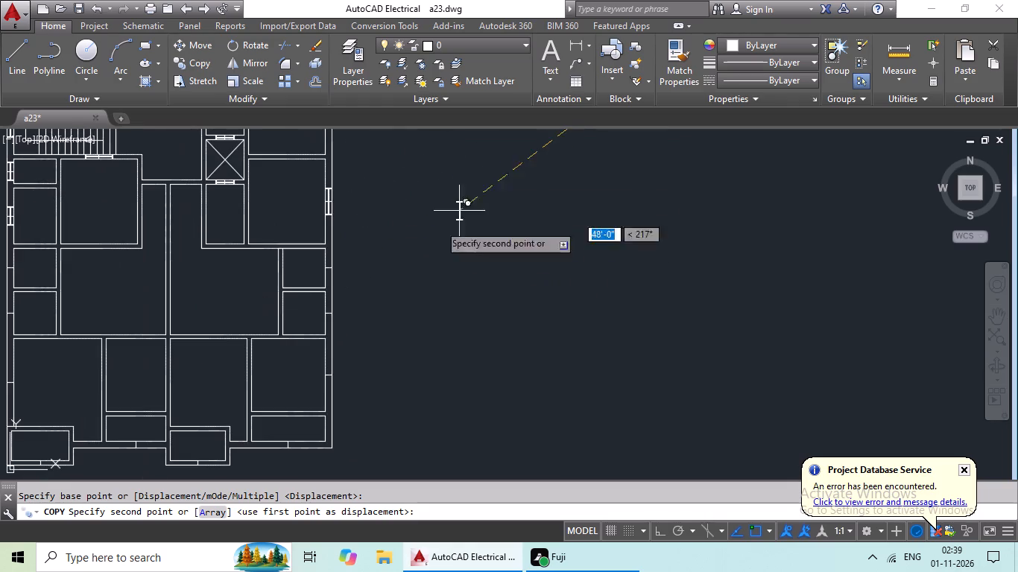
scroll(335, 270, "up", 3)
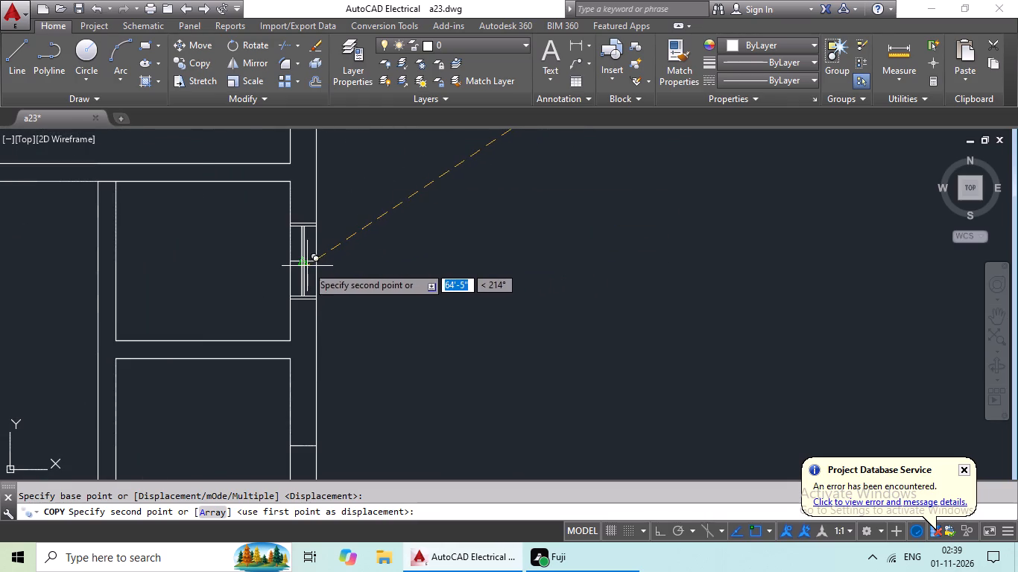
left_click(306, 259)
Copy the vertical 2' symbol with 9" ends from its centre to the outer west wall marker of the upper small room in the southwest.
scroll(478, 224, "down", 3)
middle_click_drag(531, 236, 459, 253)
middle_click_drag(574, 219, 362, 305)
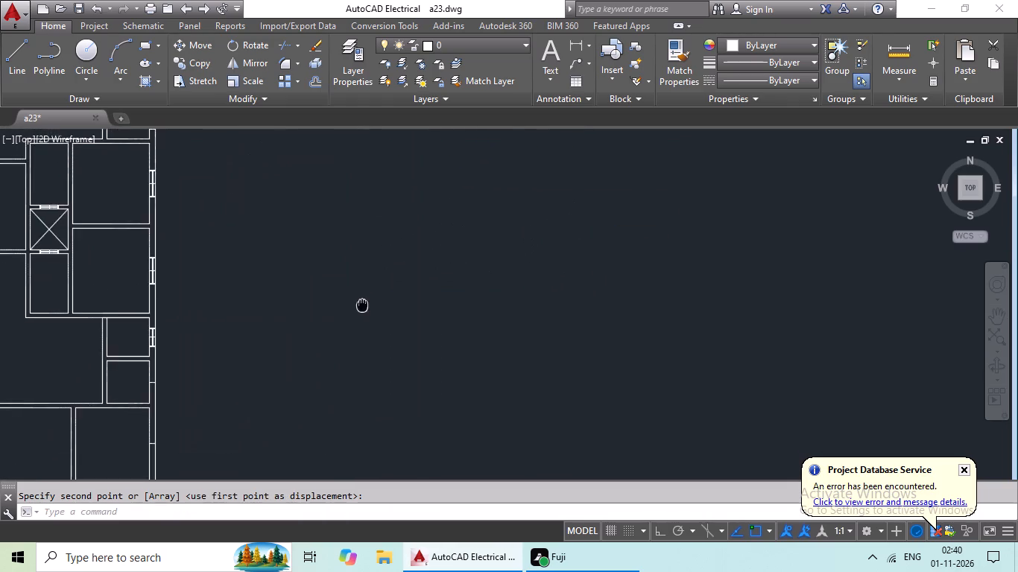
scroll(494, 254, "down", 2)
middle_click_drag(554, 234, 478, 293)
scroll(471, 231, "up", 4)
scroll(423, 190, "up", 3)
left_click_drag(444, 158, 423, 374)
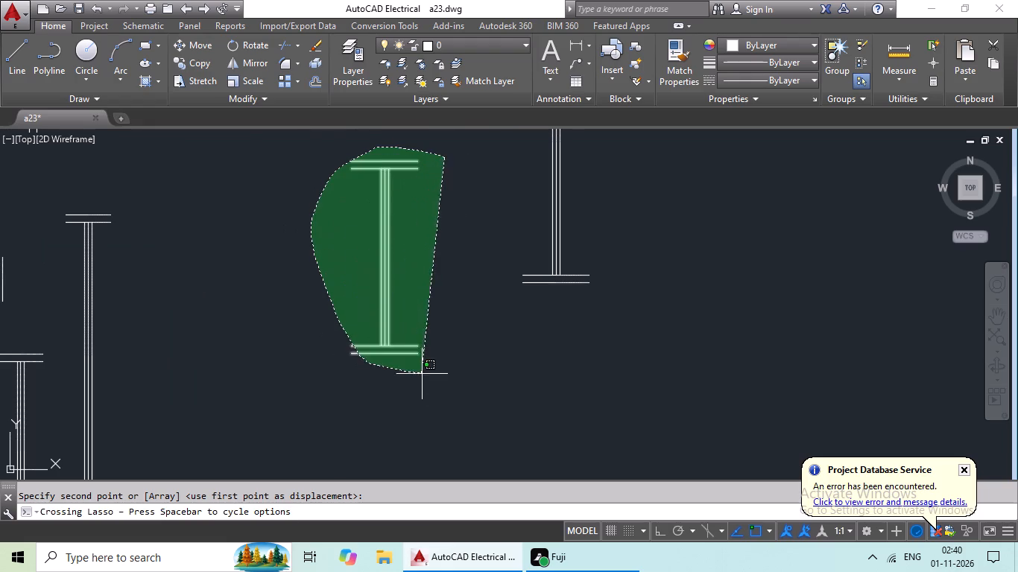
left_click_drag(423, 374, 429, 373)
left_click(195, 60)
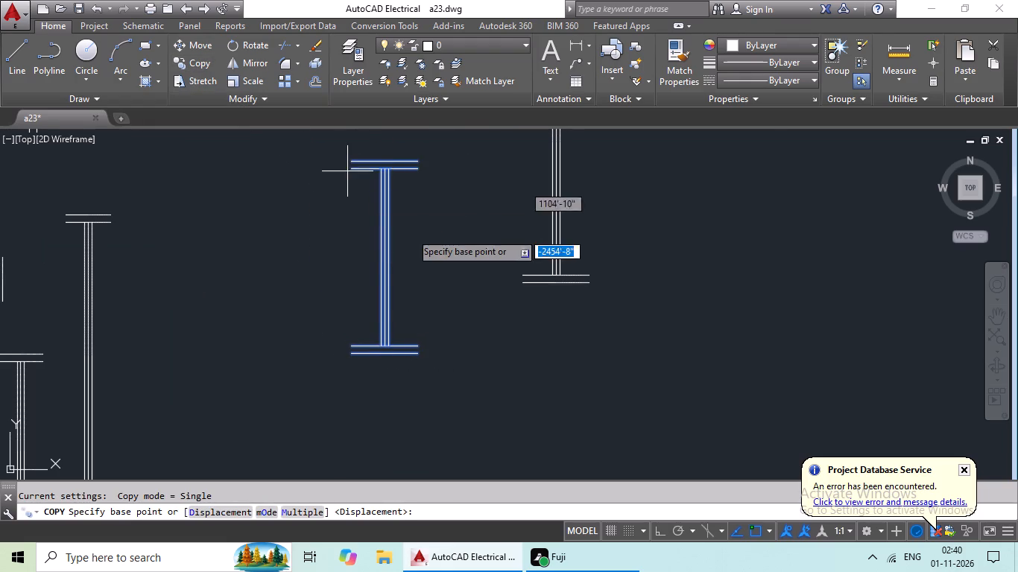
scroll(426, 259, "up", 2)
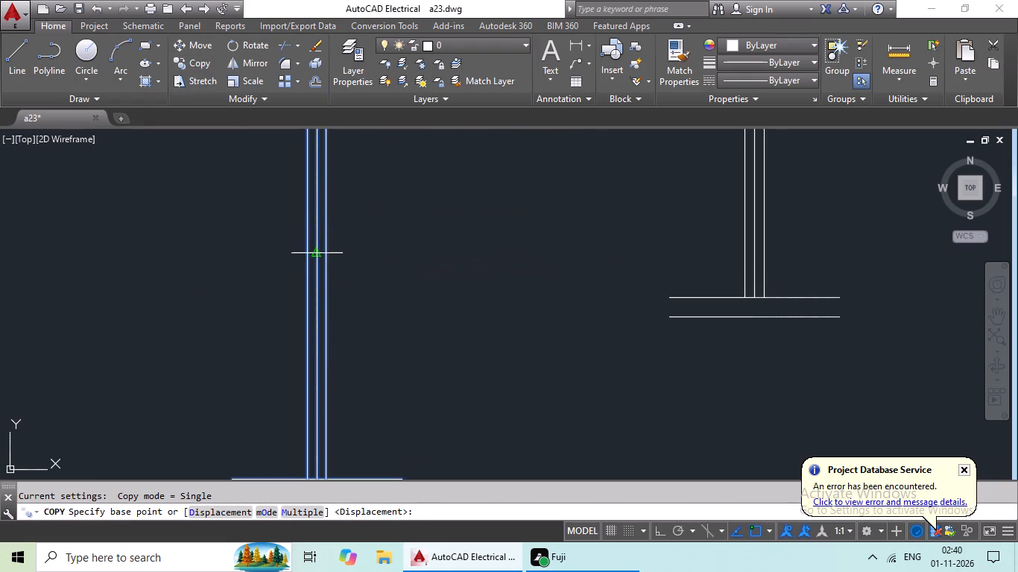
left_click(318, 251)
scroll(227, 308, "down", 3)
middle_click_drag(222, 328, 420, 209)
scroll(320, 322, "down", 2)
middle_click_drag(298, 346, 456, 217)
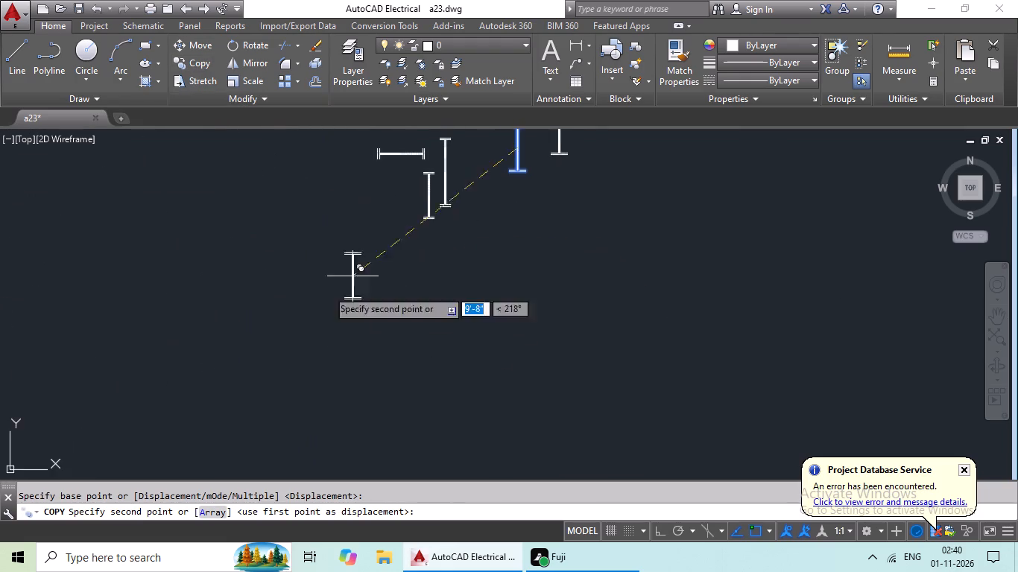
middle_click_drag(215, 357, 408, 226)
middle_click_drag(243, 339, 398, 257)
middle_click_drag(288, 384, 427, 301)
scroll(273, 384, "down", 1)
middle_click_drag(276, 380, 427, 280)
middle_click_drag(358, 323, 491, 246)
middle_click_drag(433, 316, 555, 275)
middle_click_drag(326, 346, 577, 331)
middle_click_drag(352, 338, 462, 331)
scroll(291, 313, "up", 4)
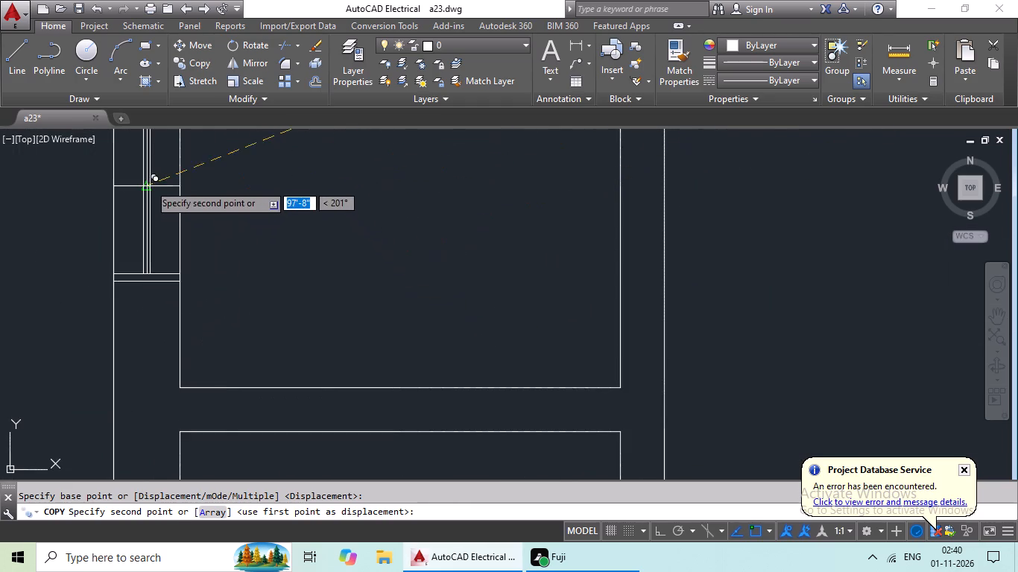
left_click(148, 188)
Copy the vertical 2' symbol with 9" ends from its centre to the outer east wall marker of the lower small room in the southeast.
scroll(279, 191, "down", 2)
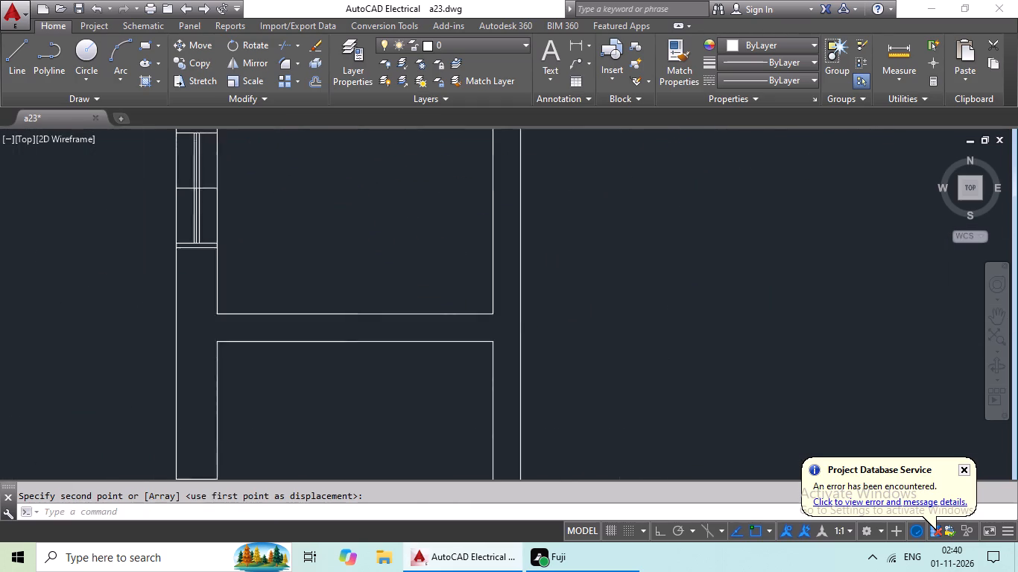
scroll(282, 191, "down", 3)
middle_click_drag(458, 229, 341, 213)
middle_click_drag(640, 214, 390, 275)
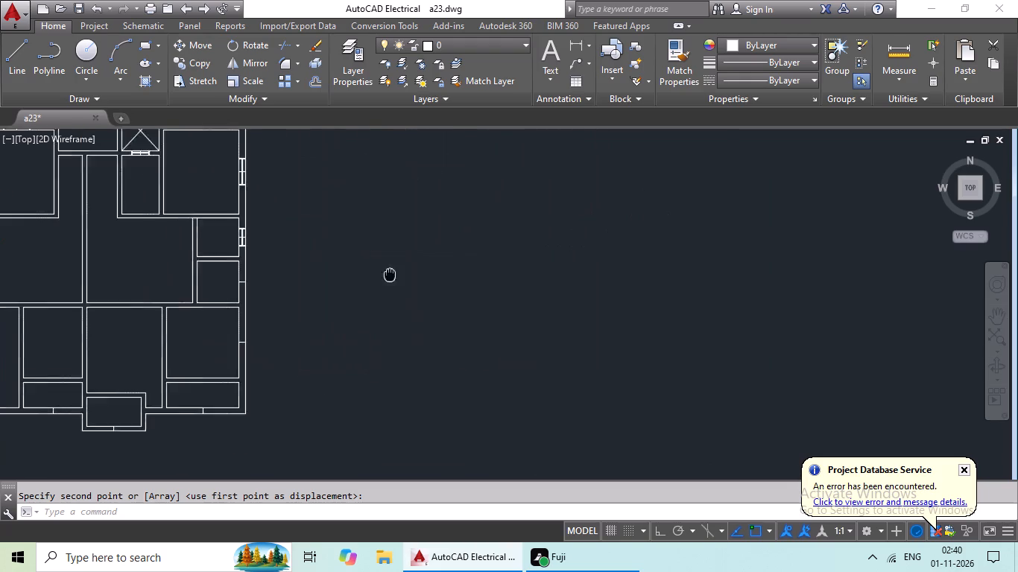
scroll(517, 245, "down", 2)
middle_click_drag(566, 217, 491, 285)
middle_click_drag(534, 213, 510, 251)
scroll(478, 229, "up", 5)
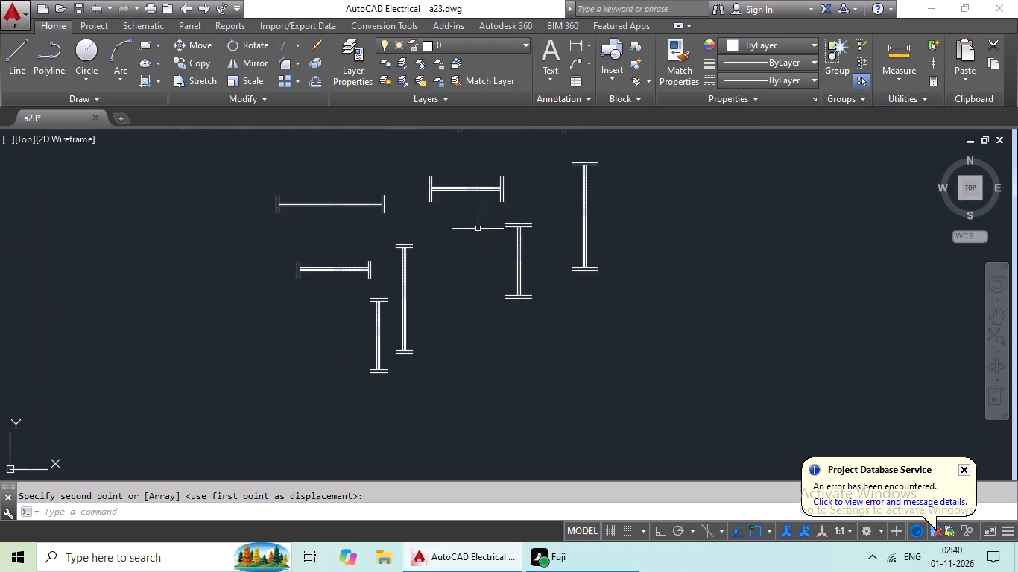
scroll(534, 222, "up", 1)
left_click_drag(549, 209, 557, 383)
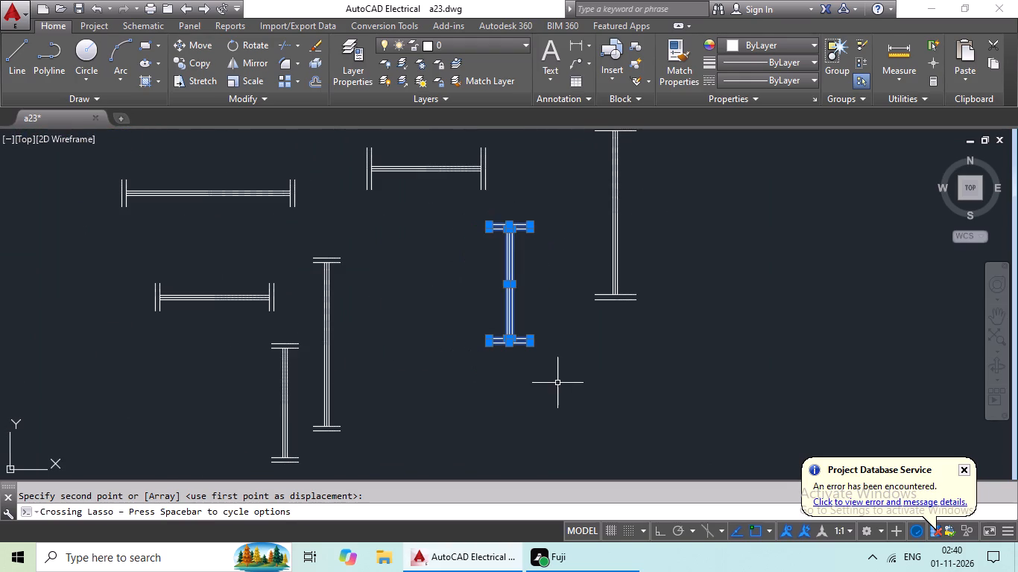
left_click(196, 60)
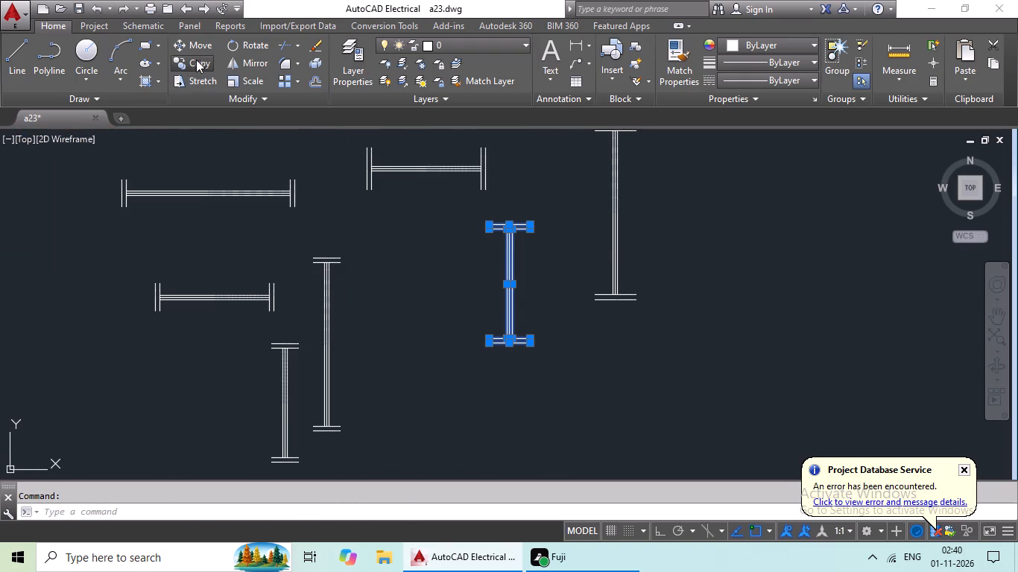
scroll(560, 279, "up", 2)
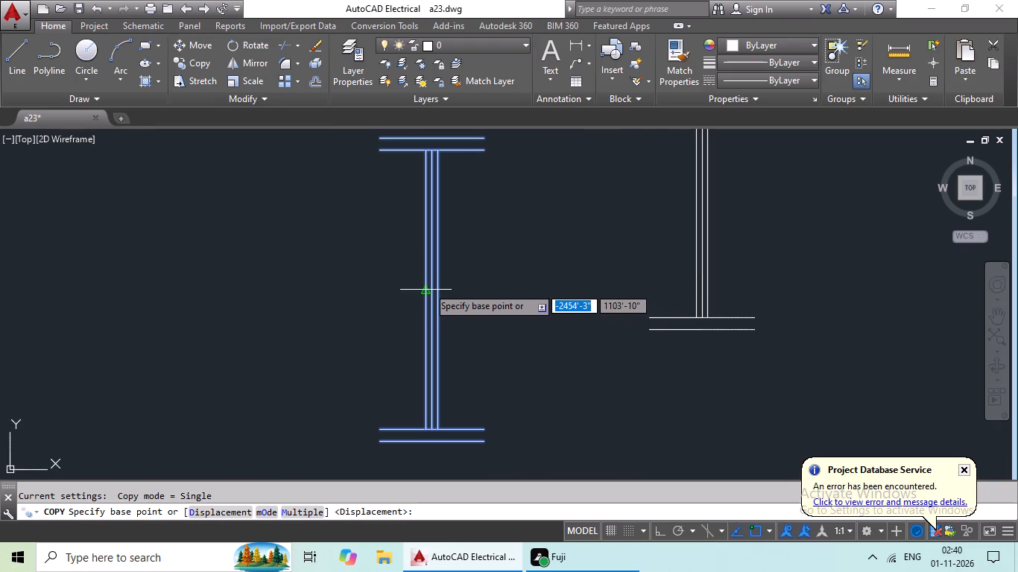
left_click(434, 286)
scroll(250, 314, "down", 4)
middle_click_drag(241, 317, 417, 206)
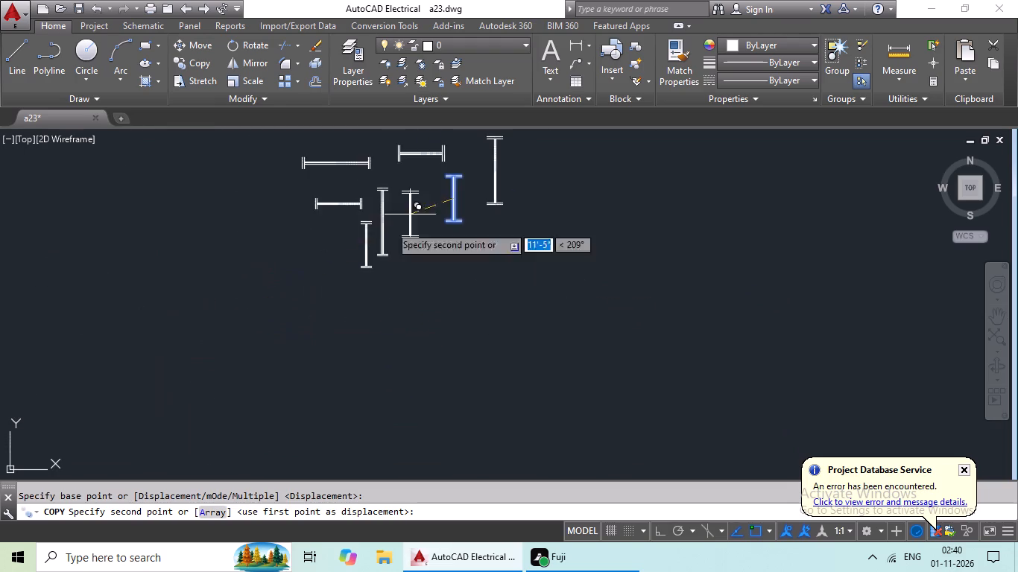
scroll(161, 369, "down", 2)
middle_click_drag(160, 372, 335, 262)
scroll(216, 351, "down", 2)
middle_click_drag(216, 353, 330, 285)
middle_click_drag(318, 343, 382, 320)
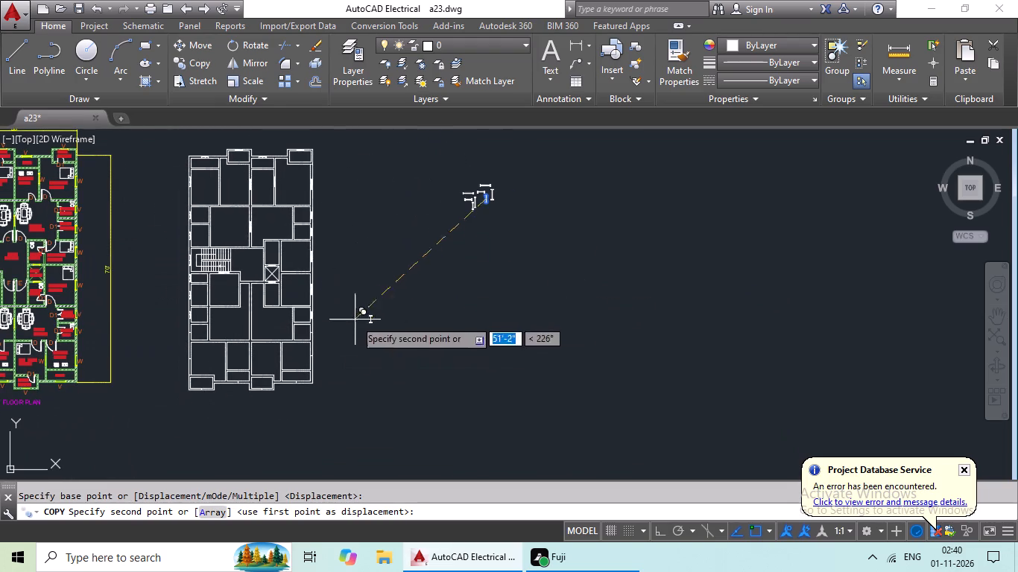
scroll(312, 336, "up", 5)
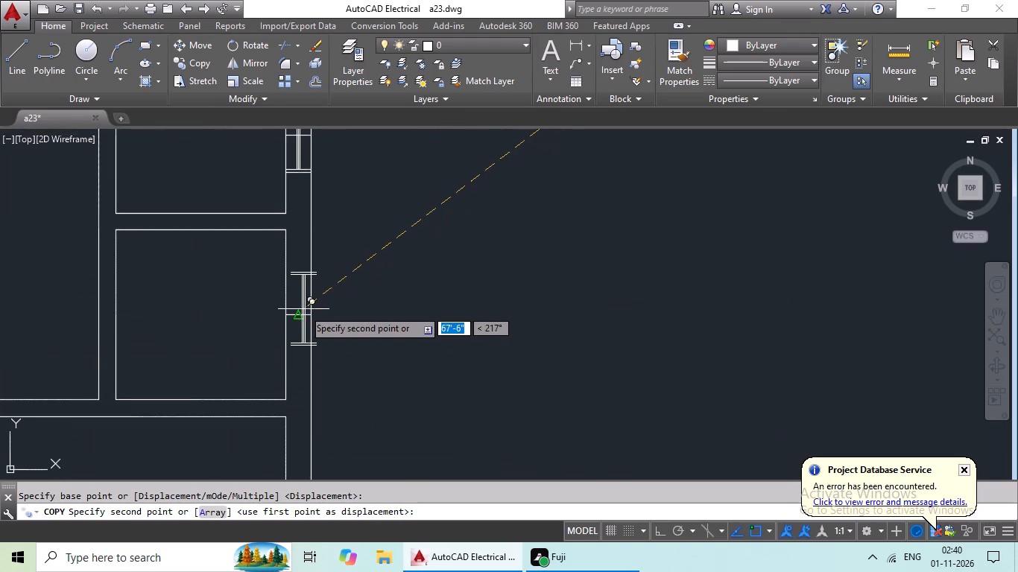
left_click(299, 314)
Copy the vertical 2' symbol with 9" ends from its centre to the outer west wall marker of the lower small room in the southwest.
scroll(431, 297, "down", 3)
middle_click_drag(456, 294, 362, 369)
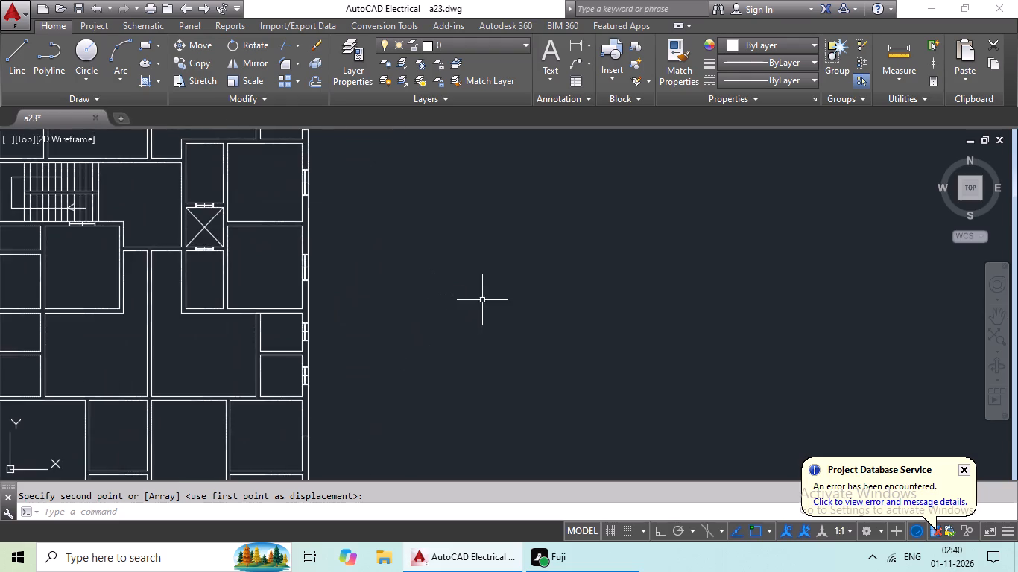
middle_click_drag(475, 309, 399, 388)
middle_click_drag(506, 302, 426, 387)
middle_click_drag(541, 285, 494, 357)
scroll(559, 263, "up", 4)
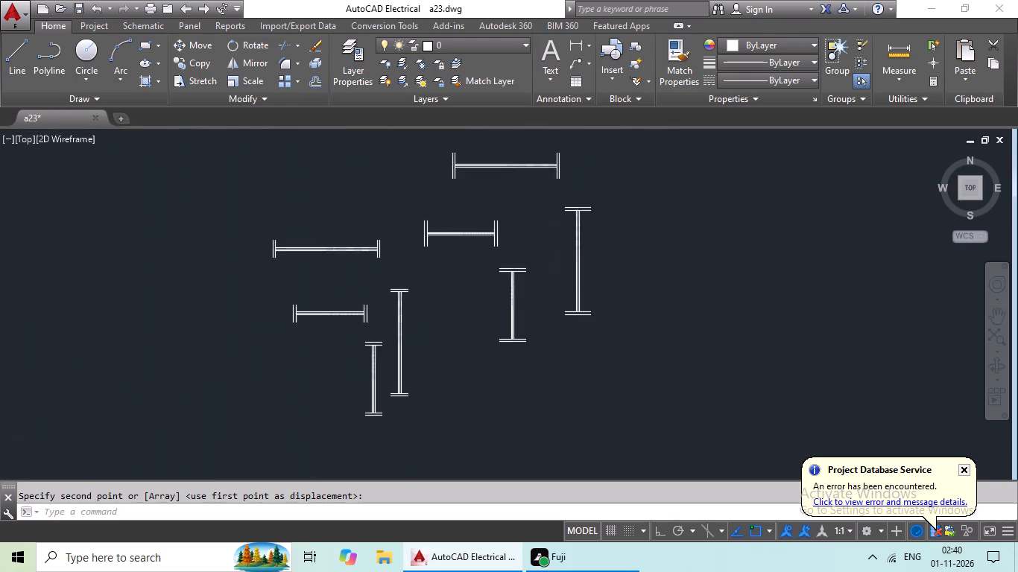
left_click_drag(528, 252, 508, 423)
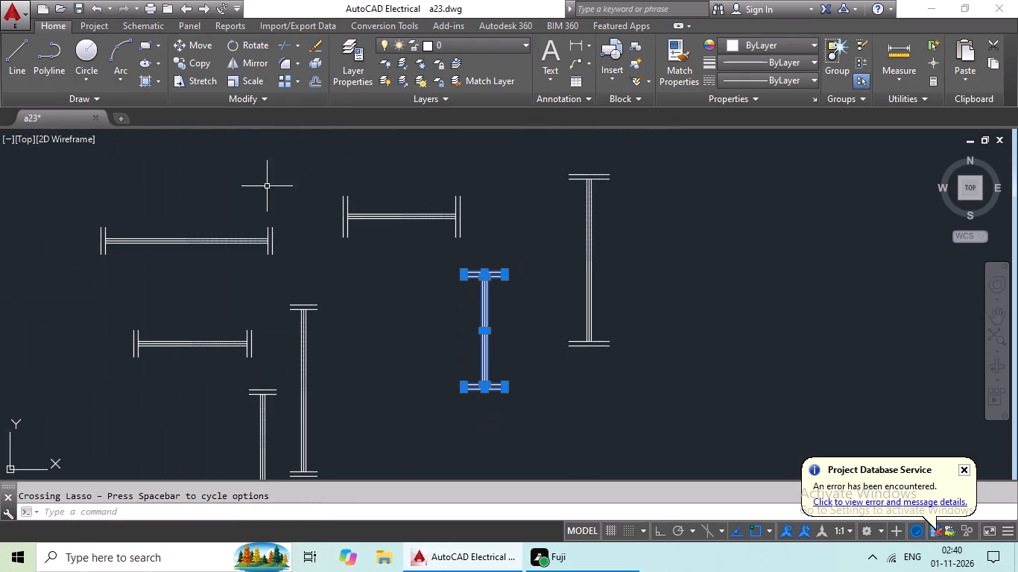
left_click(207, 63)
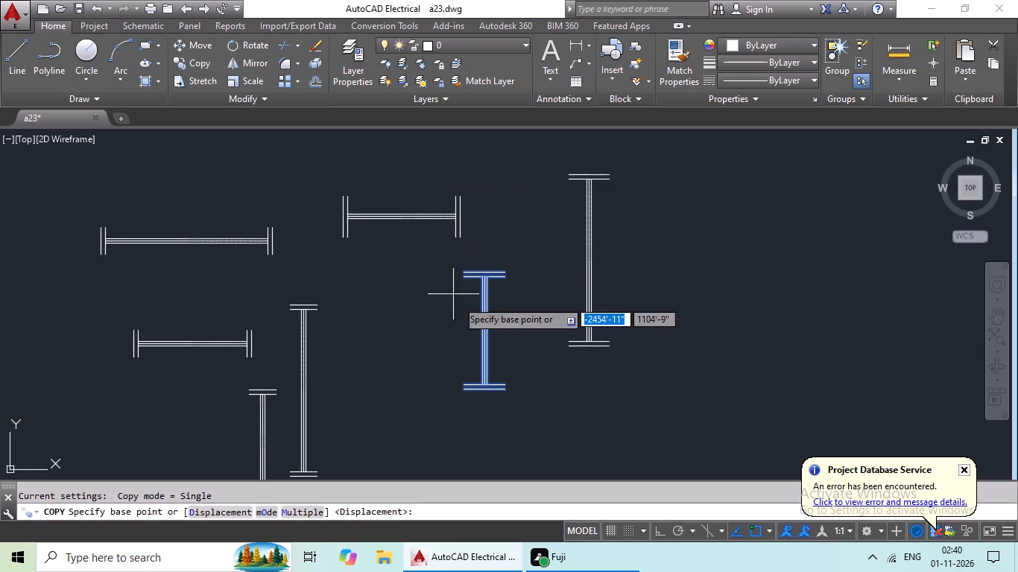
scroll(500, 359, "up", 3)
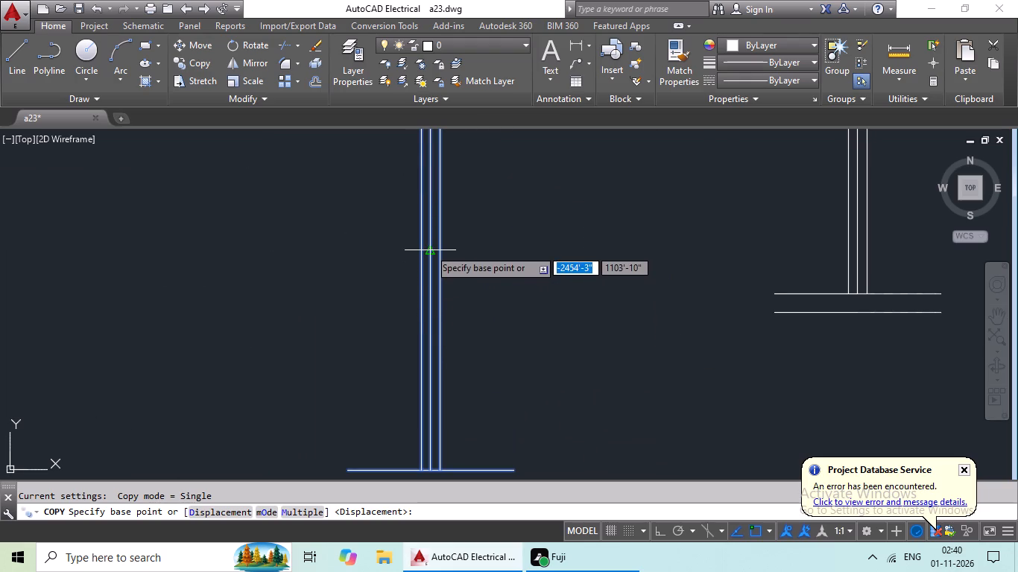
left_click_drag(429, 247, 414, 255)
scroll(253, 305, "down", 4)
middle_click_drag(245, 312, 426, 233)
middle_click_drag(249, 336, 463, 223)
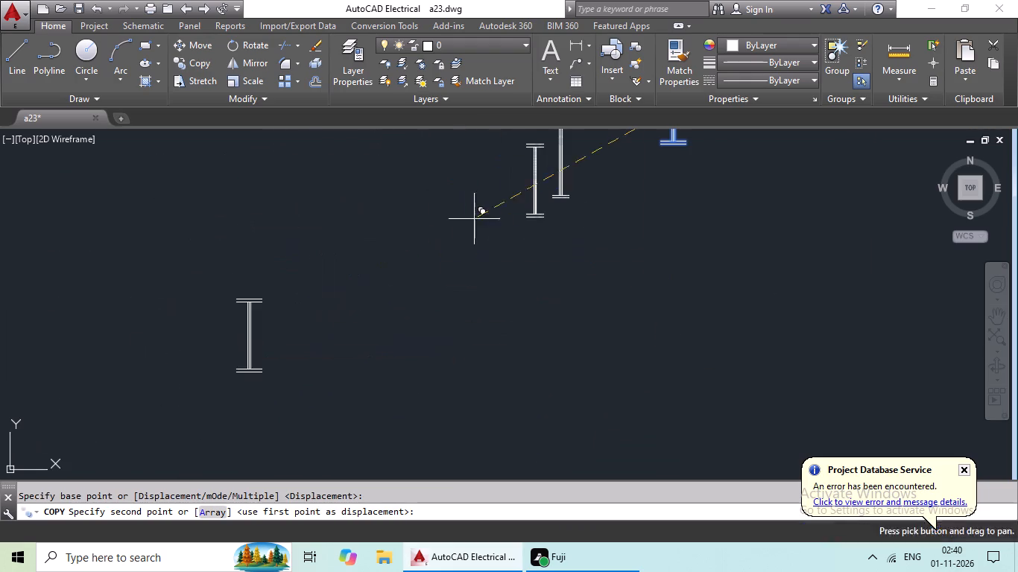
middle_click_drag(315, 319, 492, 214)
scroll(308, 328, "down", 2)
middle_click_drag(306, 331, 478, 254)
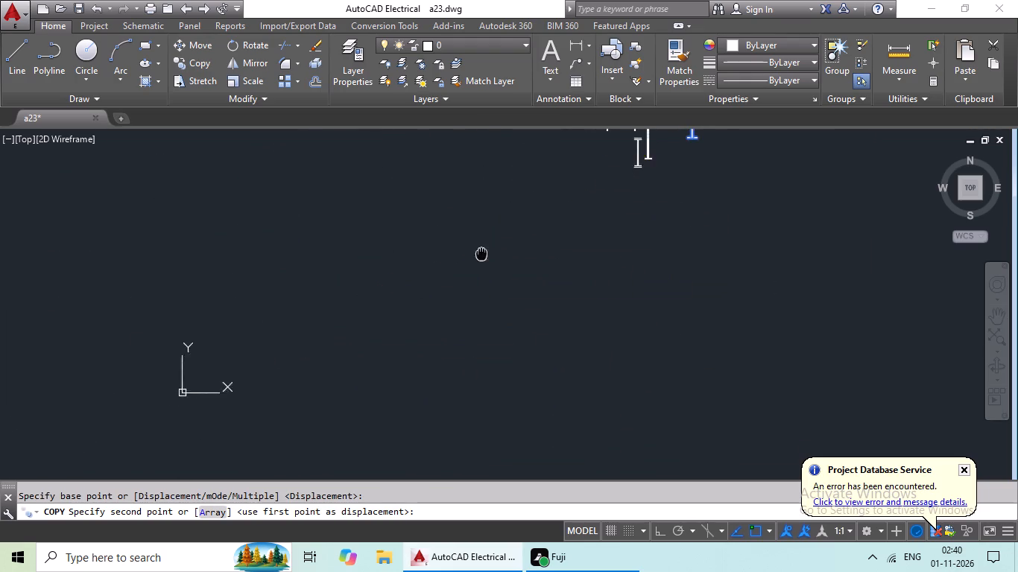
middle_click_drag(307, 340, 532, 251)
middle_click_drag(318, 343, 466, 284)
middle_click_drag(478, 295, 600, 207)
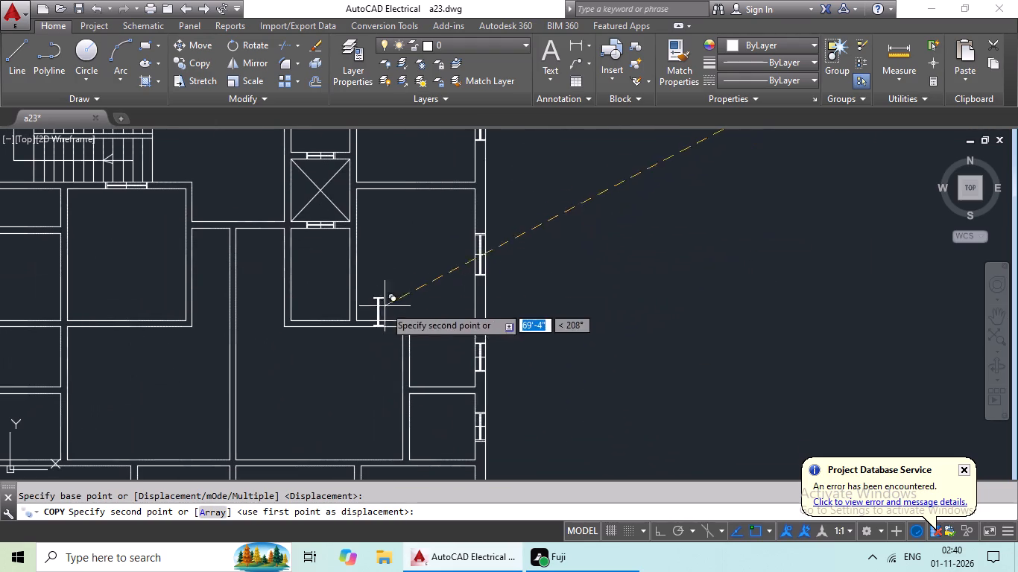
middle_click_drag(408, 305, 480, 182)
middle_click_drag(412, 341, 451, 280)
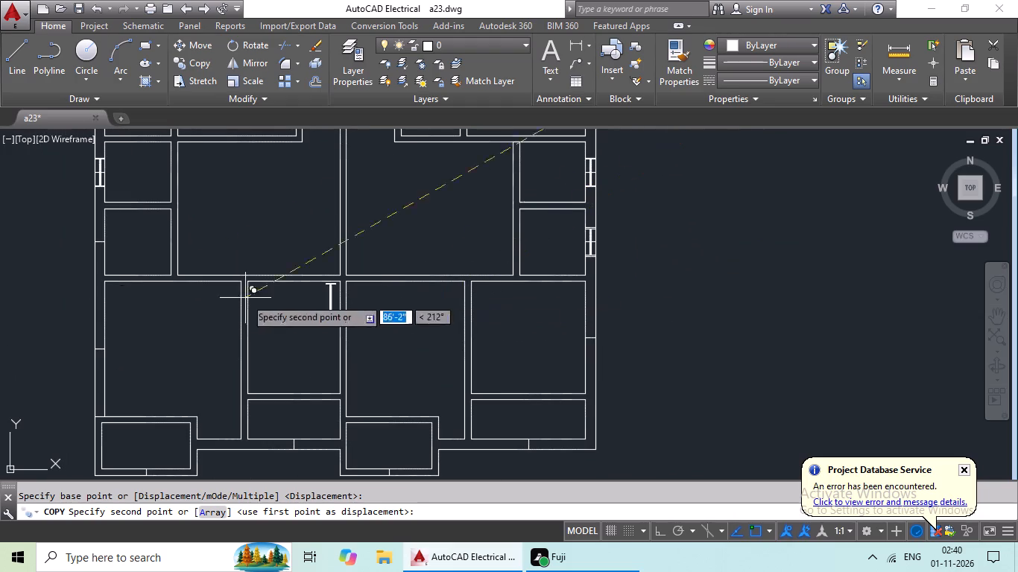
scroll(102, 239, "up", 4)
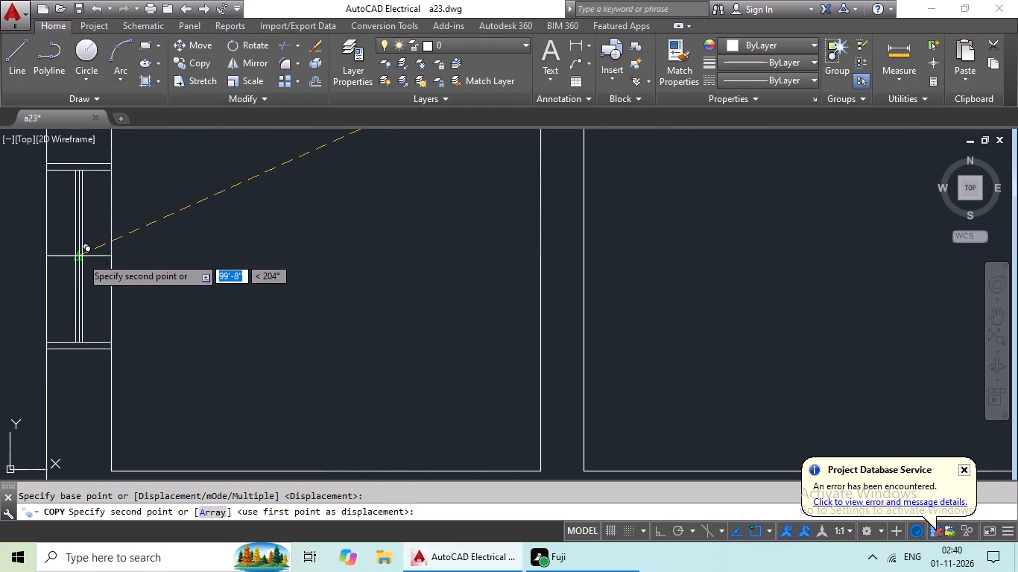
left_click(81, 257)
Copy the vertical 3' symbol with 9" ends from its centre to the outer east wall marker of the large southeast corner room.
scroll(249, 258, "down", 3)
middle_click_drag(274, 299, 290, 214)
scroll(378, 282, "down", 2)
middle_click_drag(408, 309, 329, 296)
middle_click_drag(586, 255, 516, 271)
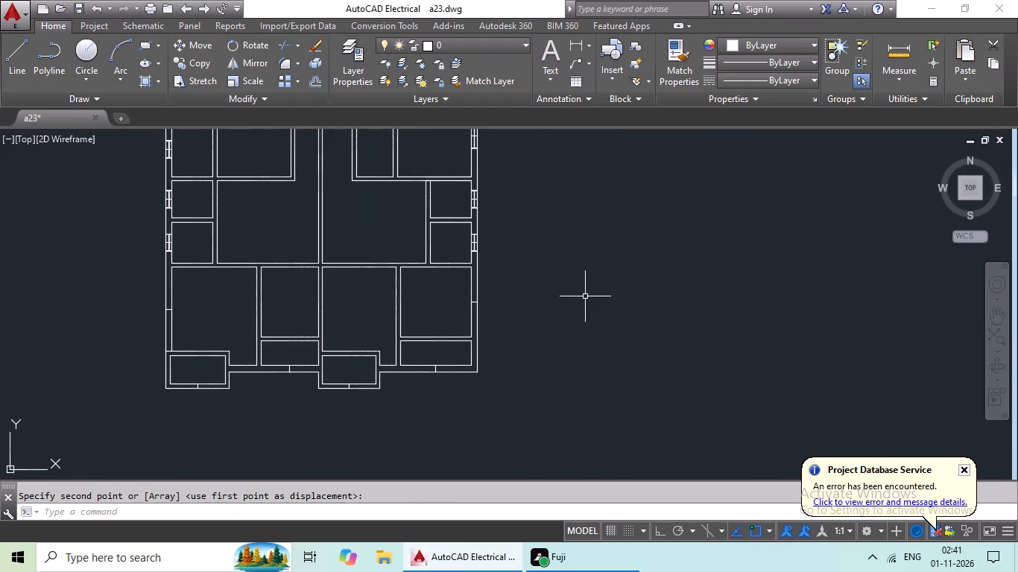
scroll(636, 306, "down", 2)
middle_click_drag(640, 271, 528, 357)
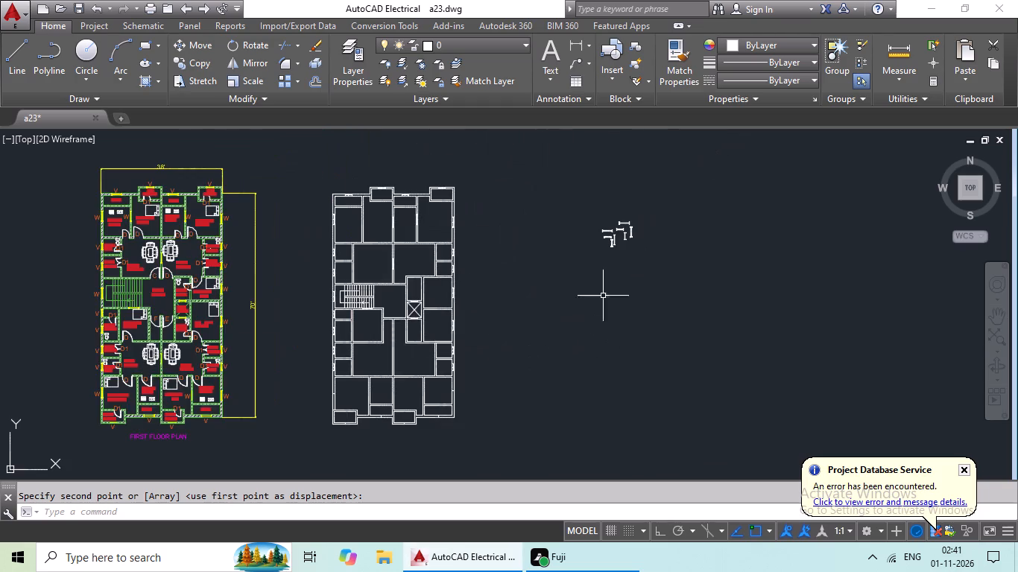
middle_click_drag(633, 257, 554, 343)
scroll(565, 317, "up", 4)
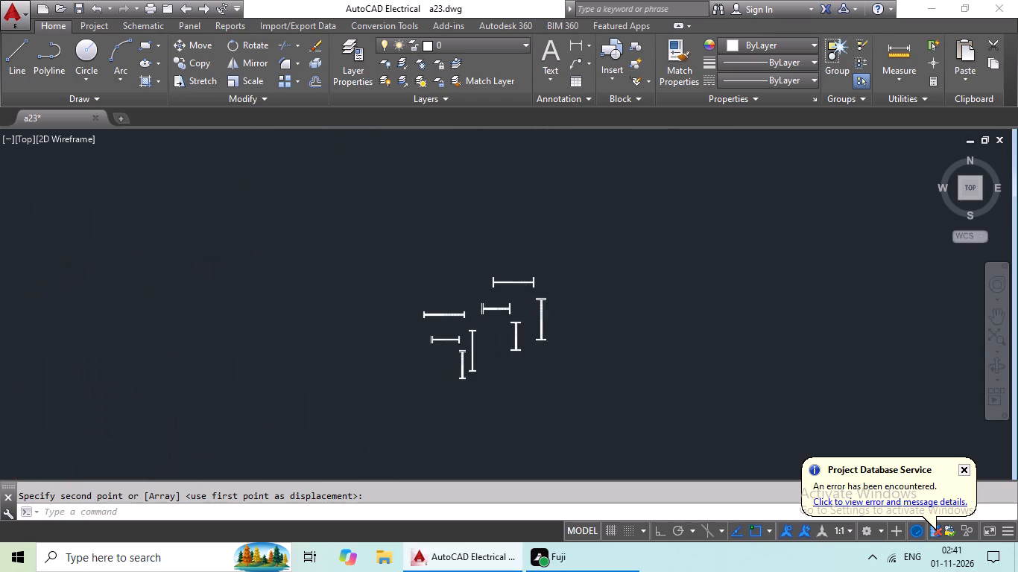
scroll(527, 308, "up", 2)
left_click_drag(655, 250, 607, 475)
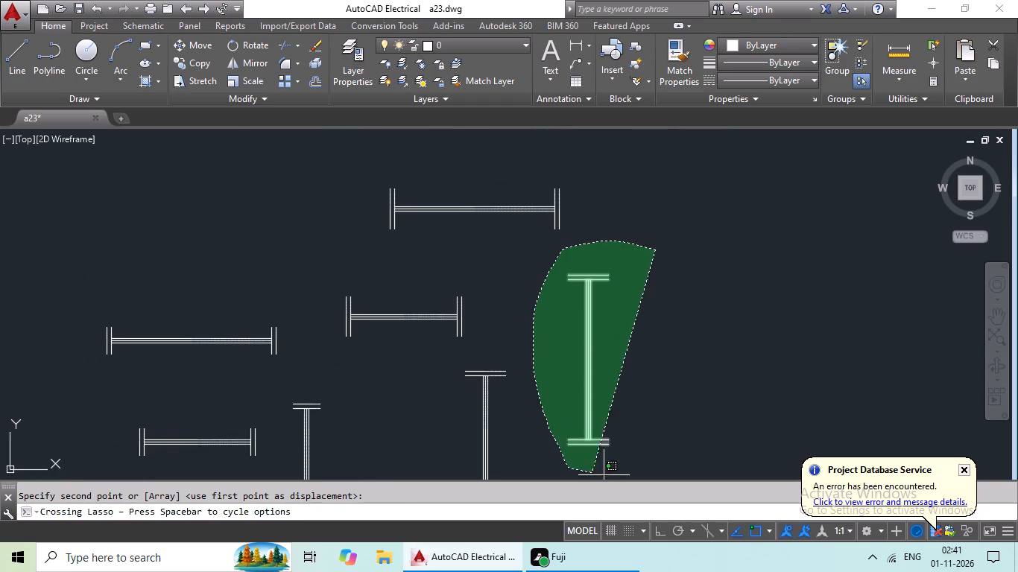
left_click_drag(607, 475, 638, 456)
left_click(197, 66)
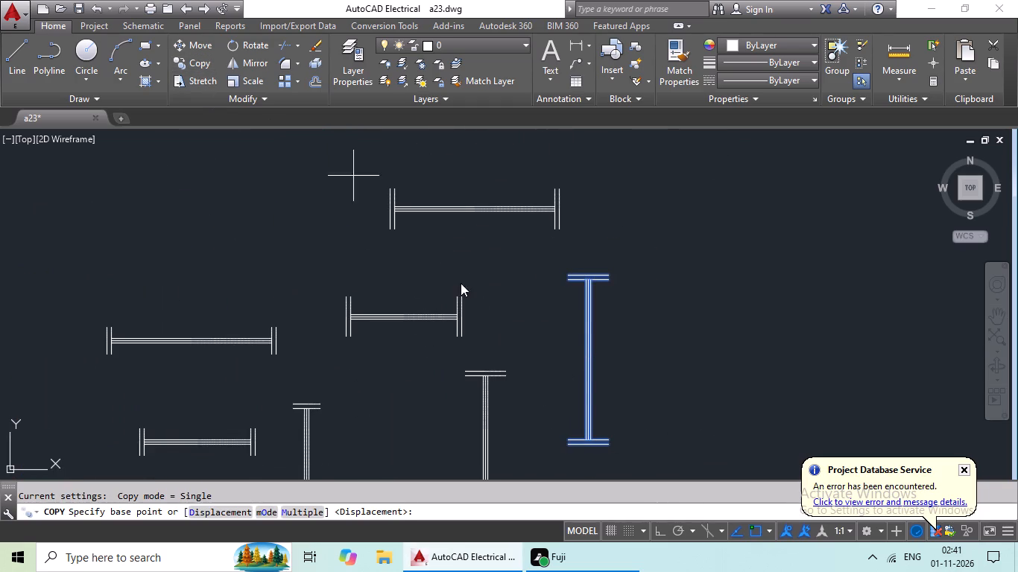
scroll(600, 363, "up", 3)
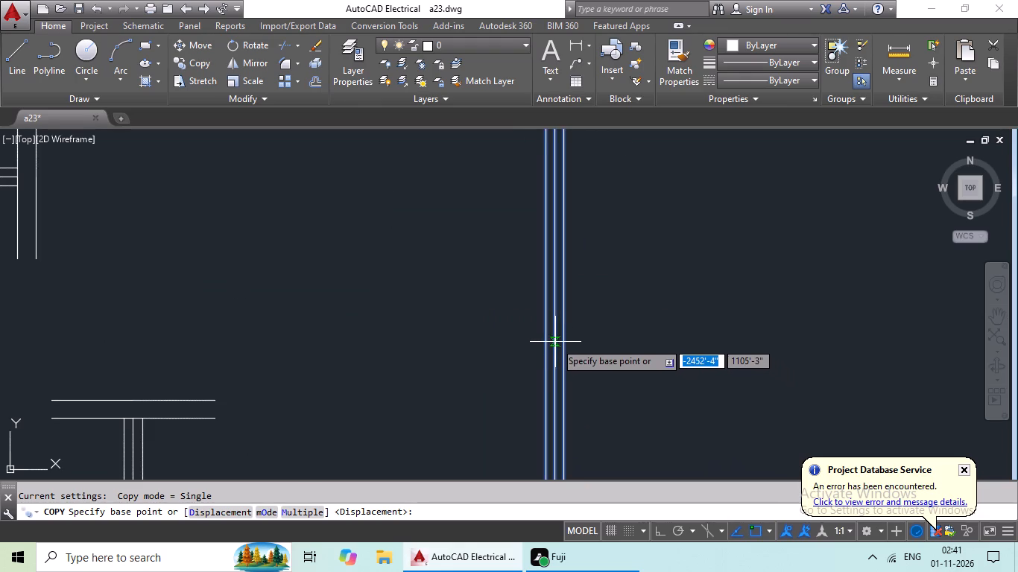
left_click(553, 351)
scroll(284, 364, "down", 1)
middle_click_drag(227, 366, 434, 276)
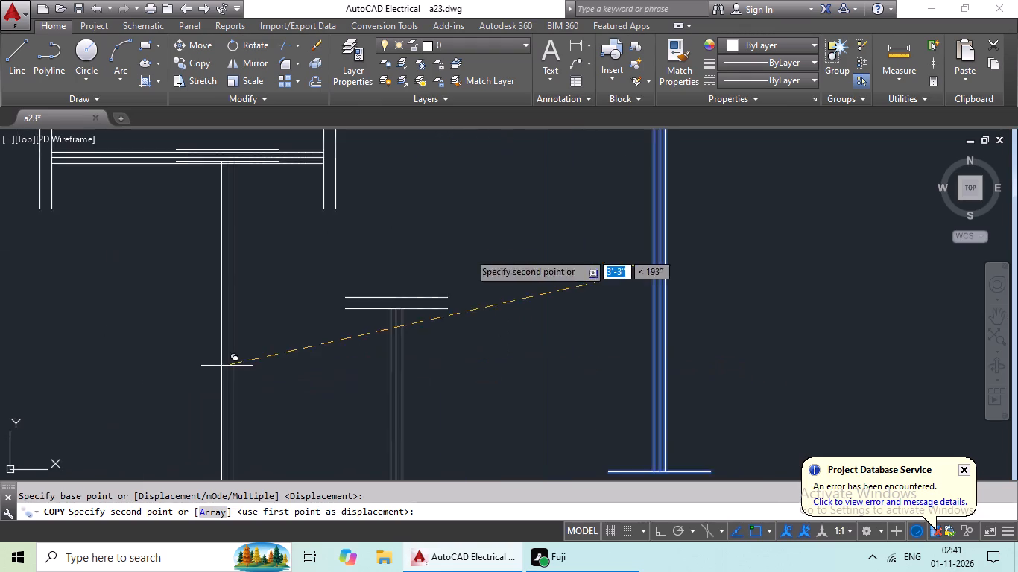
scroll(459, 265, "down", 3)
middle_click_drag(300, 346, 399, 246)
scroll(396, 257, "down", 3)
middle_click_drag(309, 318, 451, 225)
middle_click_drag(381, 299, 502, 182)
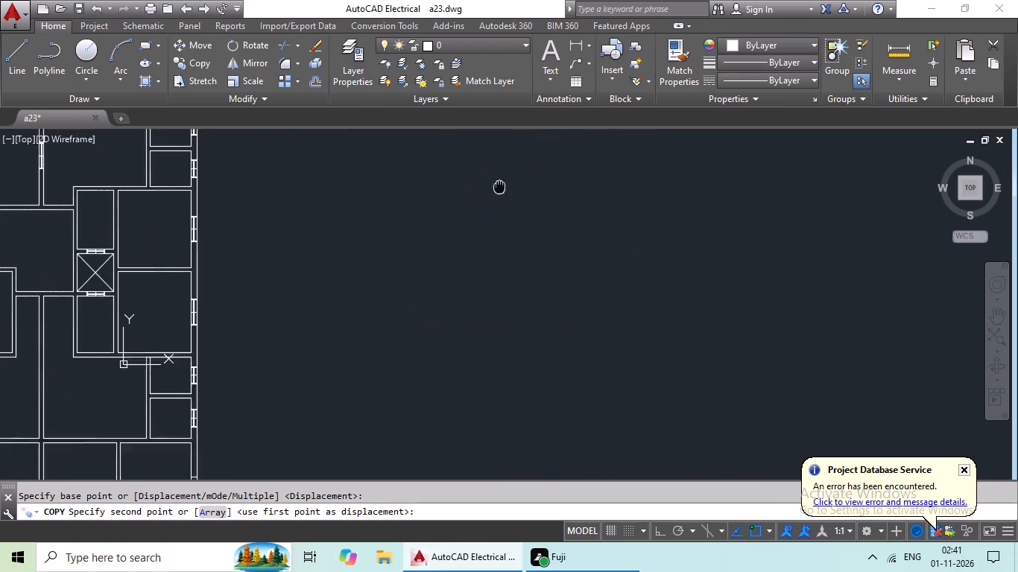
middle_click_drag(432, 328, 513, 180)
middle_click_drag(461, 276, 518, 260)
scroll(339, 308, "up", 4)
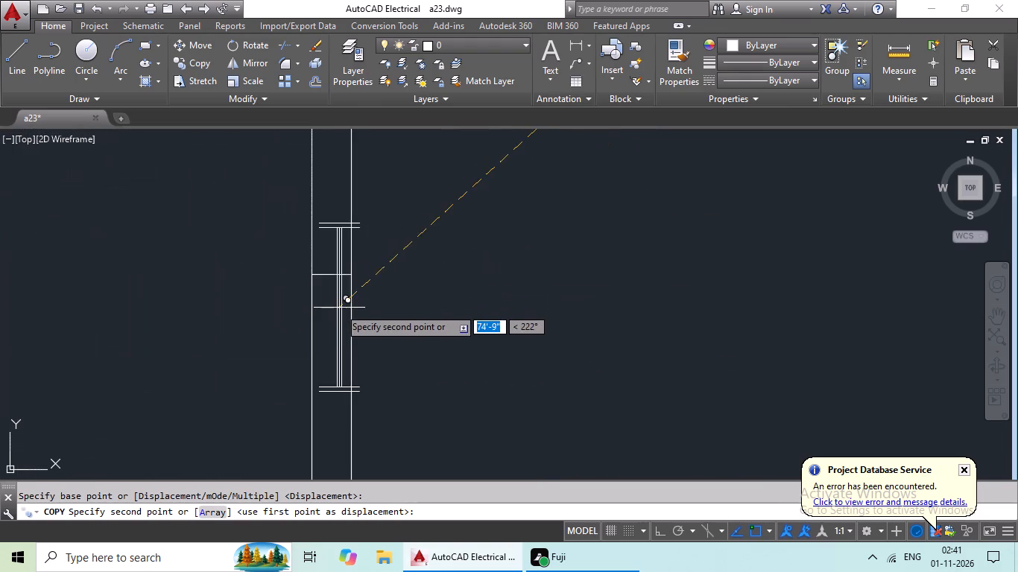
left_click(332, 275)
scroll(464, 270, "down", 3)
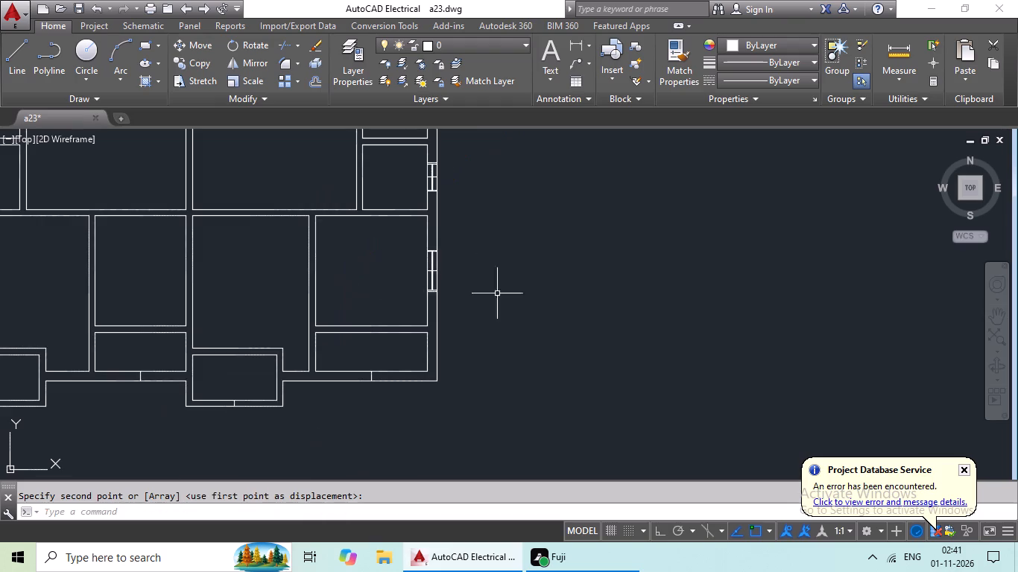
Copy the horizontal 2' symbol with 9" ends from its centre to the south wall marker of the narrow room in the southeast corner.
middle_click_drag(511, 299, 421, 305)
scroll(486, 291, "down", 2)
middle_click_drag(475, 297, 405, 343)
middle_click_drag(503, 270, 414, 367)
middle_click_drag(501, 271, 483, 299)
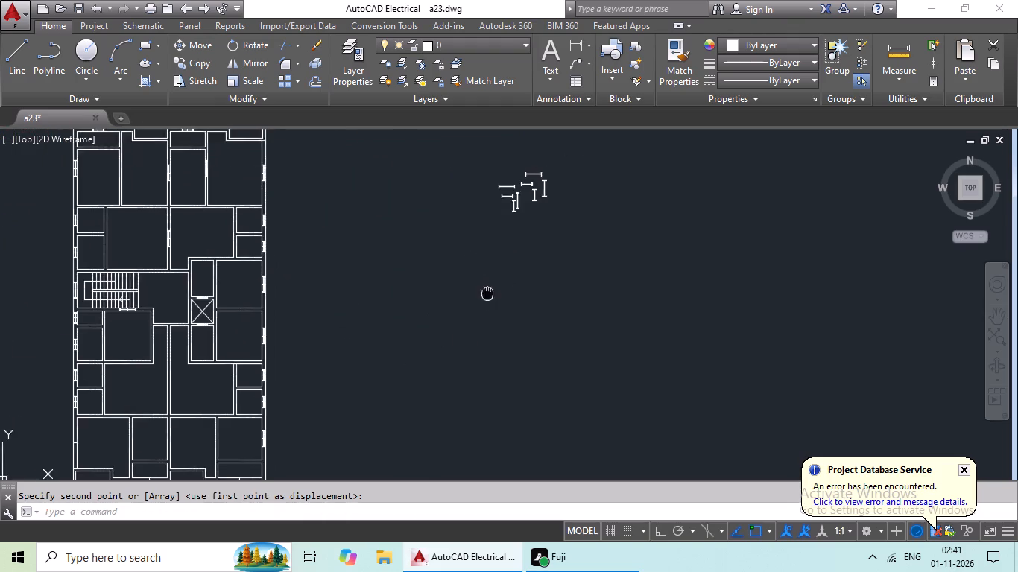
middle_click_drag(483, 299, 460, 343)
scroll(478, 250, "up", 3)
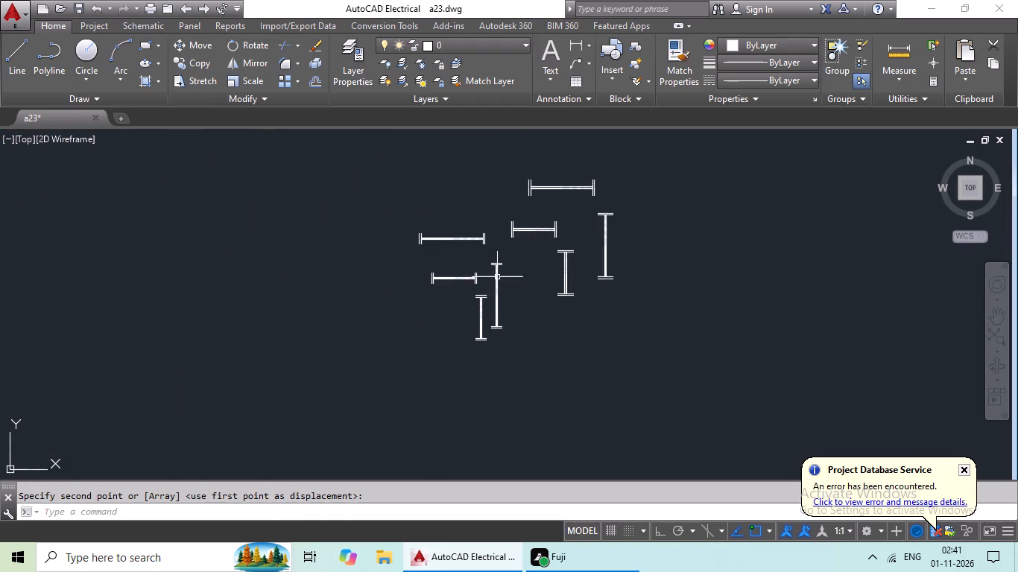
scroll(519, 222, "up", 3)
left_click_drag(672, 197, 454, 245)
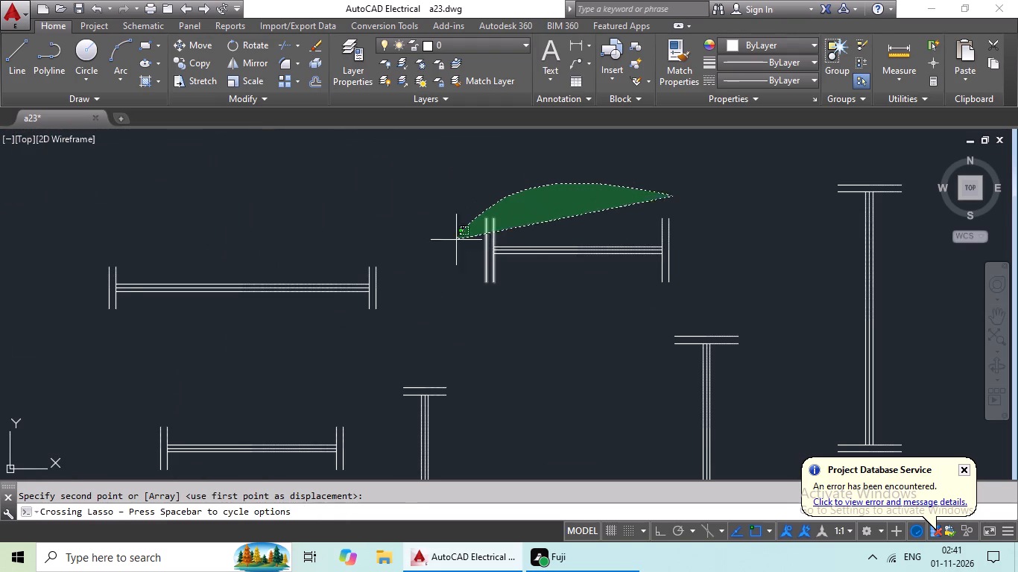
left_click_drag(454, 245, 701, 261)
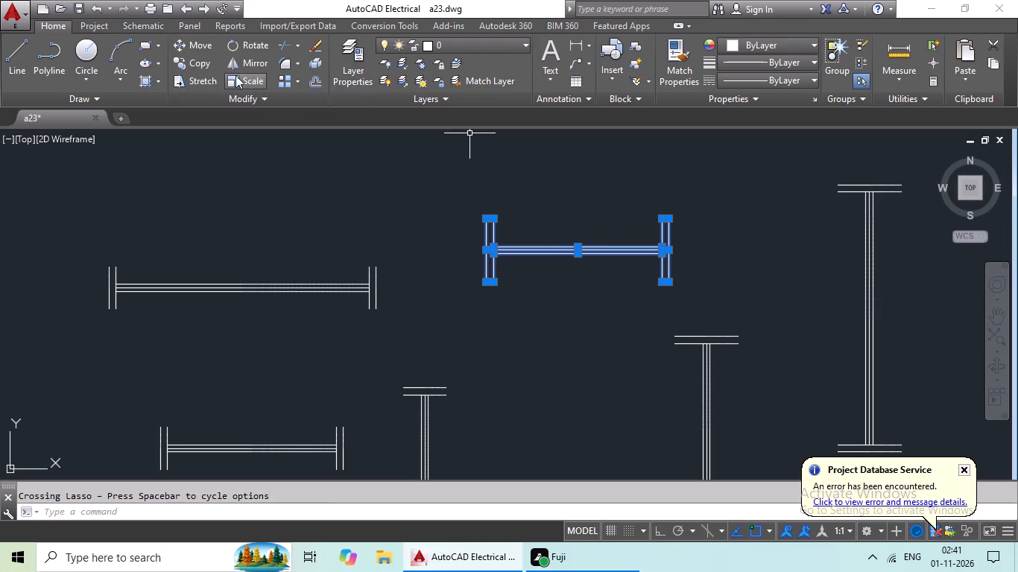
left_click(204, 62)
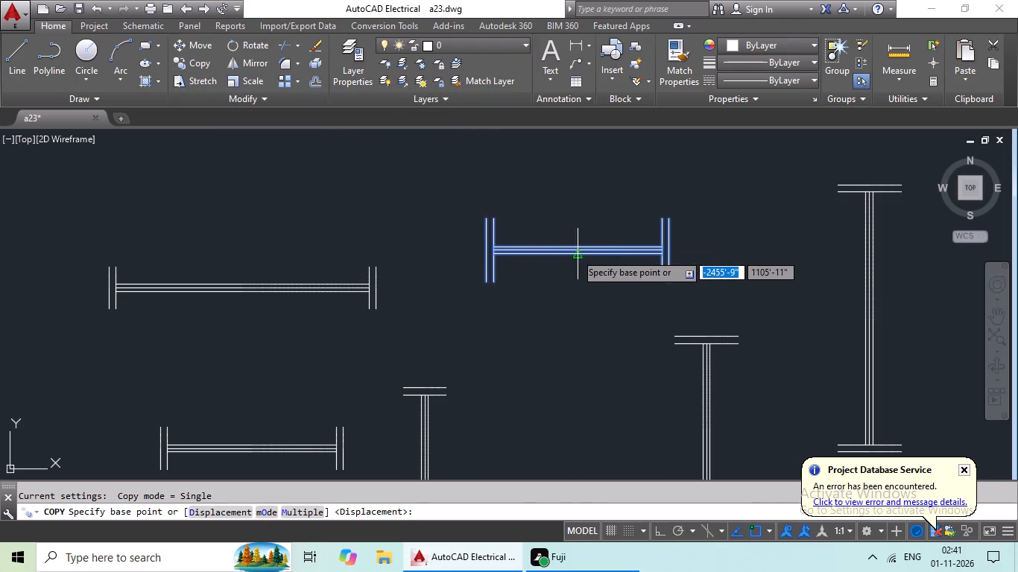
scroll(586, 254, "up", 2)
left_click(566, 244)
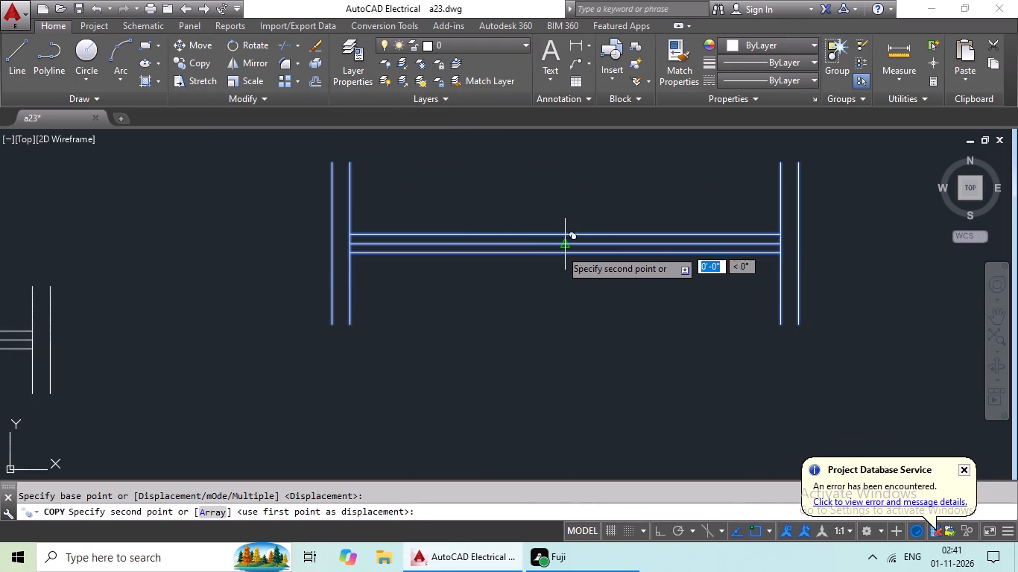
scroll(410, 318, "down", 3)
middle_click_drag(408, 320, 537, 182)
scroll(427, 295, "down", 1)
middle_click_drag(425, 298, 527, 210)
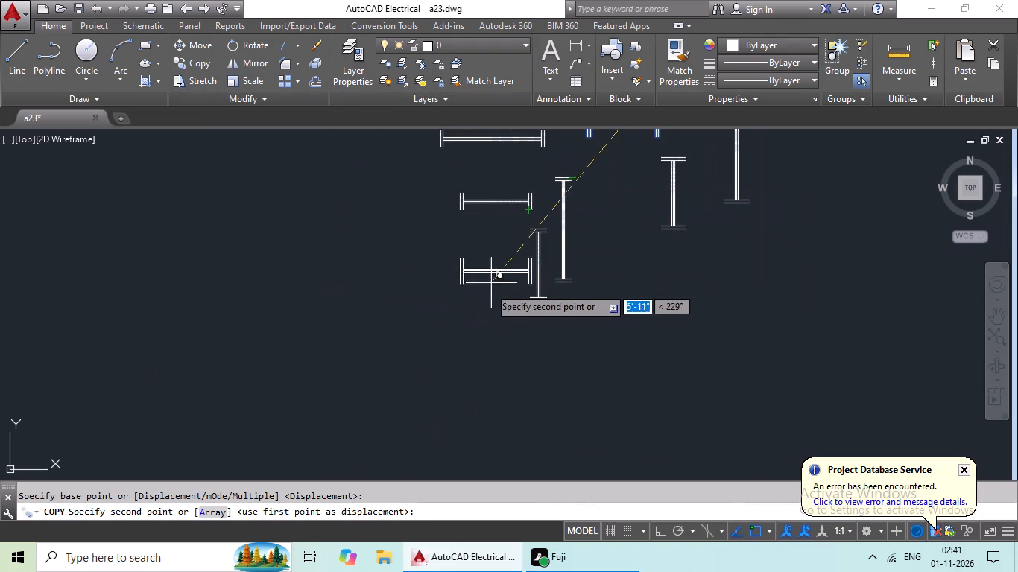
scroll(493, 372, "down", 3)
middle_click_drag(487, 382, 584, 289)
scroll(566, 352, "down", 2)
middle_click_drag(528, 384, 603, 283)
middle_click_drag(586, 334, 619, 295)
scroll(516, 354, "up", 5)
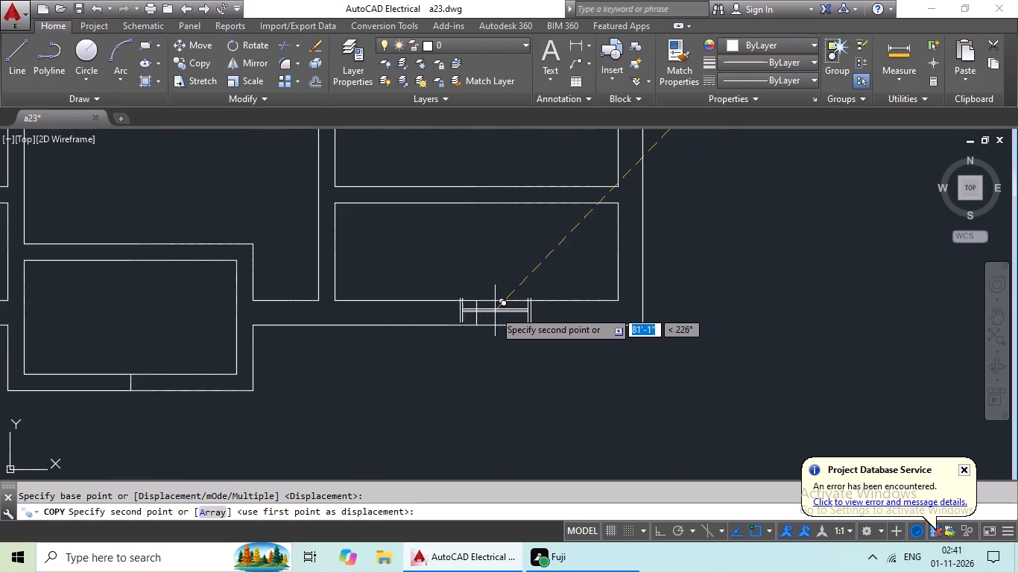
left_click(477, 314)
Copy the horizontal 2' symbol with 6" ends from its centre to the south wall marker of the eastern projecting room.
scroll(645, 297, "down", 3)
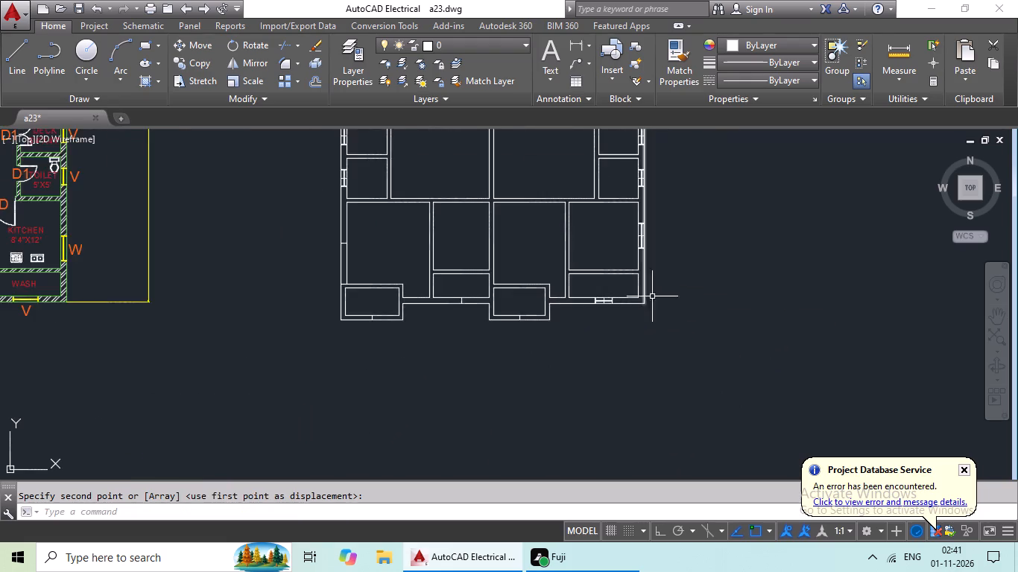
middle_click_drag(698, 286, 624, 323)
middle_click_drag(706, 285, 644, 322)
middle_click_drag(702, 276, 598, 356)
middle_click_drag(677, 264, 586, 355)
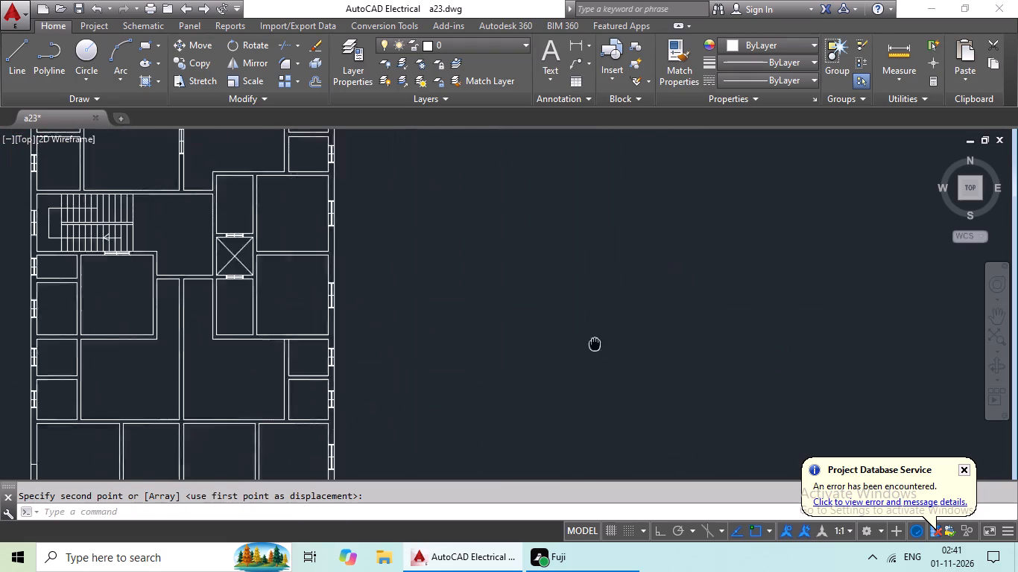
middle_click_drag(586, 355, 578, 365)
scroll(680, 273, "down", 1)
middle_click_drag(660, 305, 598, 366)
scroll(640, 210, "up", 4)
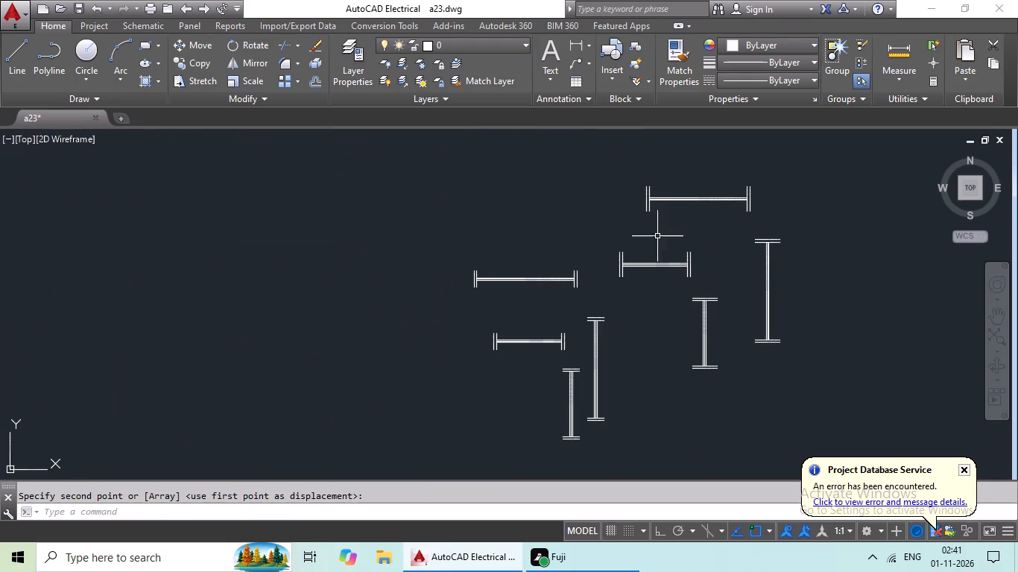
scroll(689, 263, "up", 2)
scroll(718, 243, "down", 2)
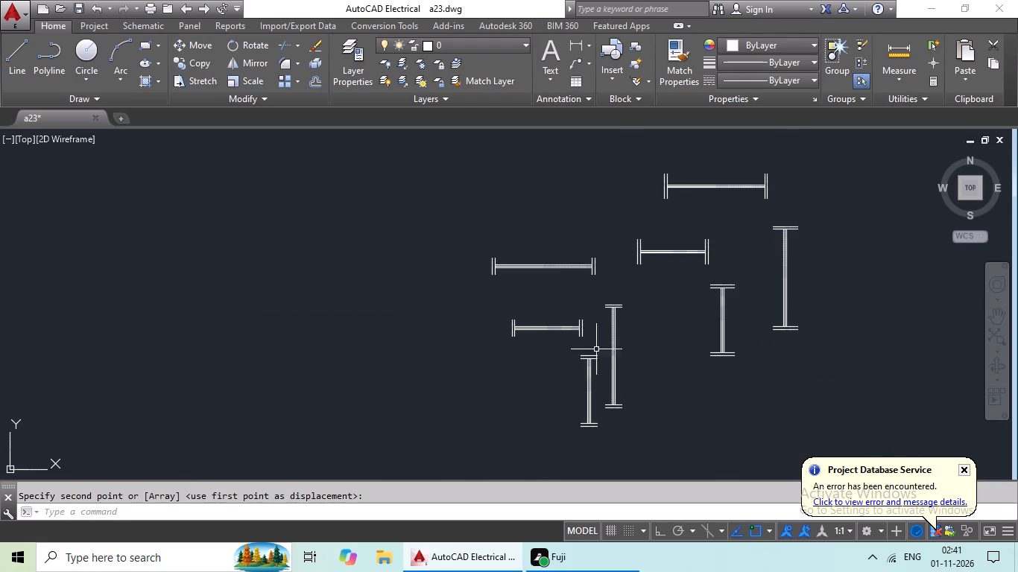
scroll(580, 330, "up", 2)
left_click_drag(563, 276, 516, 376)
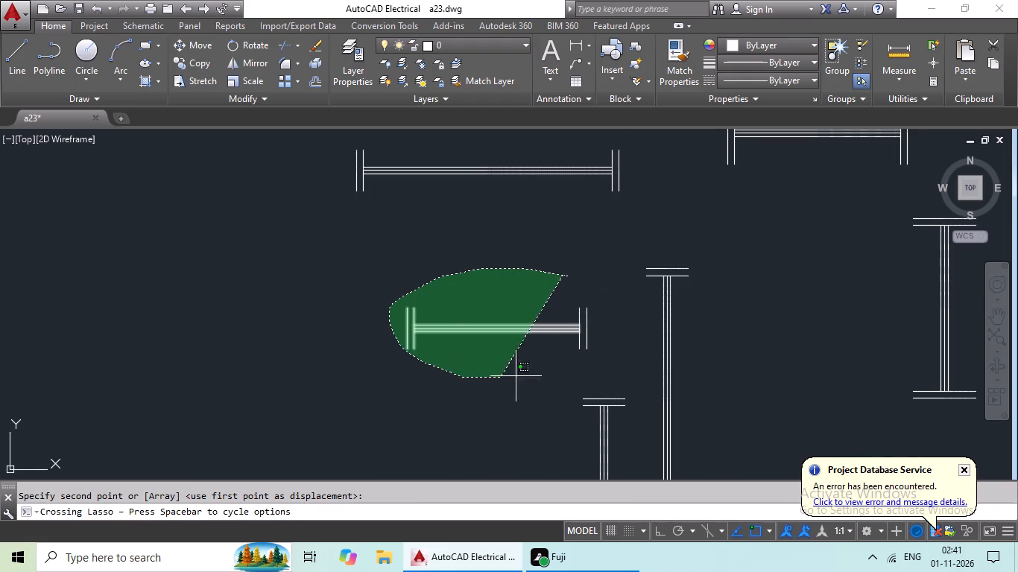
left_click_drag(516, 376, 609, 330)
left_click(197, 59)
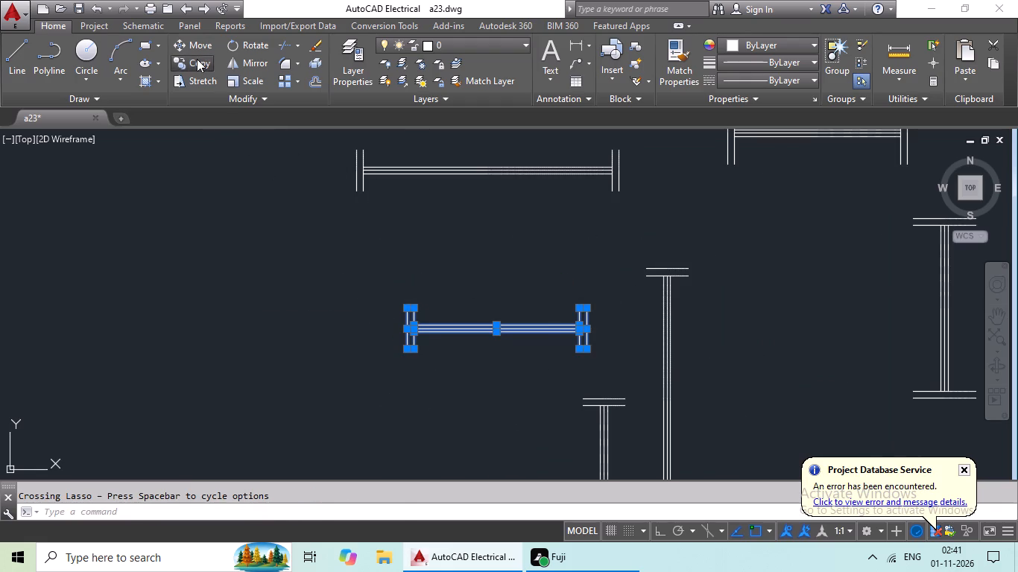
scroll(525, 335, "up", 2)
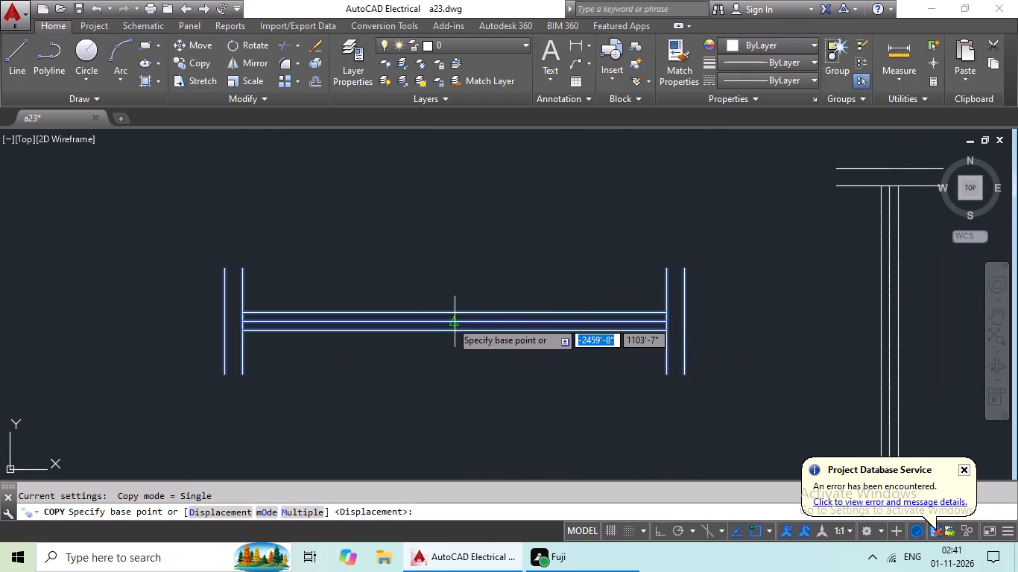
left_click(450, 321)
scroll(282, 419, "down", 3)
middle_click_drag(278, 424, 601, 211)
scroll(531, 269, "down", 2)
middle_click_drag(474, 318, 538, 244)
scroll(419, 311, "down", 1)
middle_click_drag(388, 343, 497, 263)
scroll(407, 336, "down", 2)
middle_click_drag(384, 371, 456, 305)
middle_click_drag(458, 349, 516, 220)
scroll(316, 372, "up", 5)
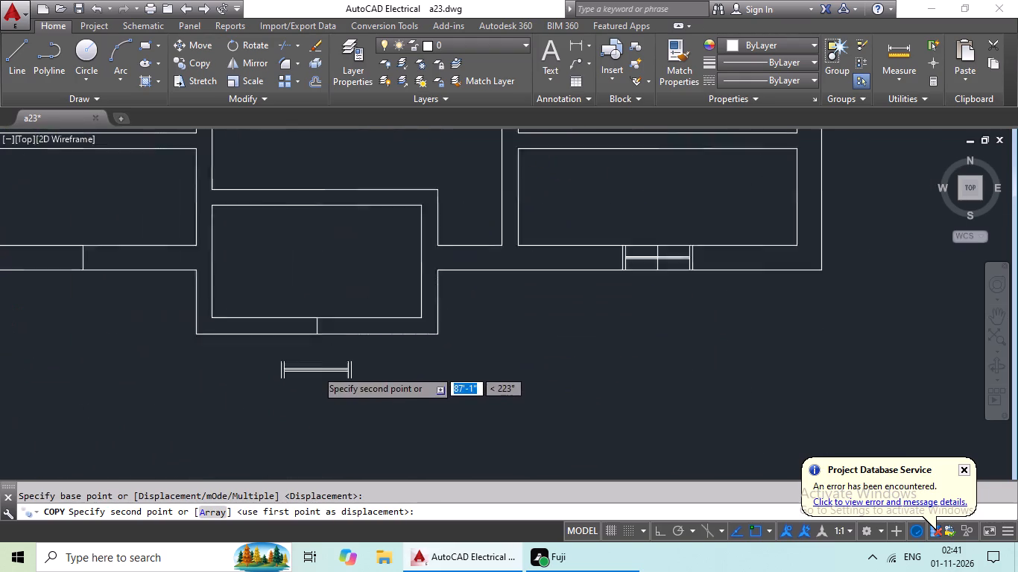
left_click(315, 304)
Copy the horizontal 2' symbol with 9" ends from its centre to the south wall marker of the narrow room between the two projecting rooms.
scroll(497, 300, "down", 2)
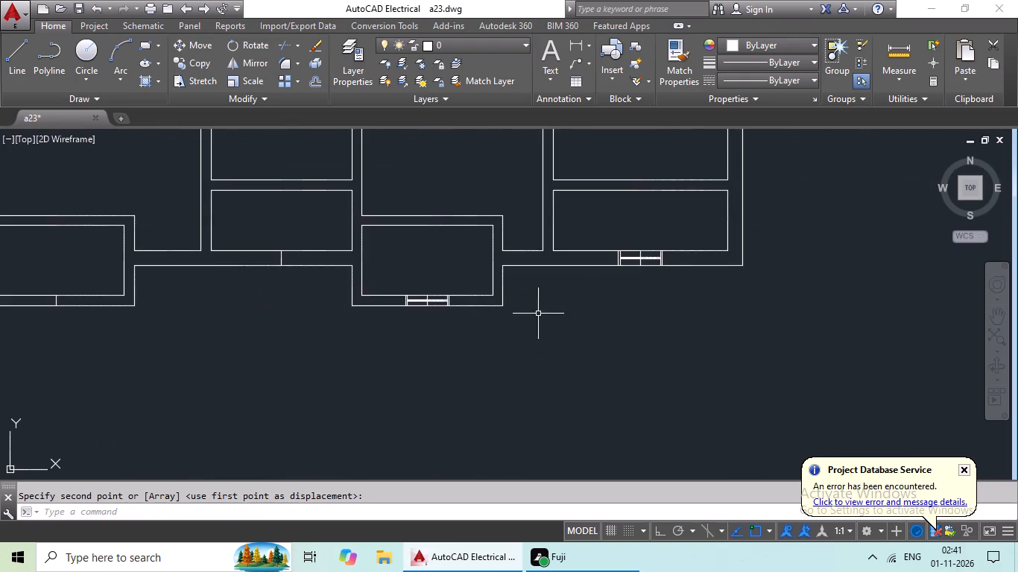
scroll(563, 309, "down", 1)
middle_click_drag(563, 308, 452, 355)
middle_click_drag(702, 287, 493, 390)
scroll(622, 287, "down", 2)
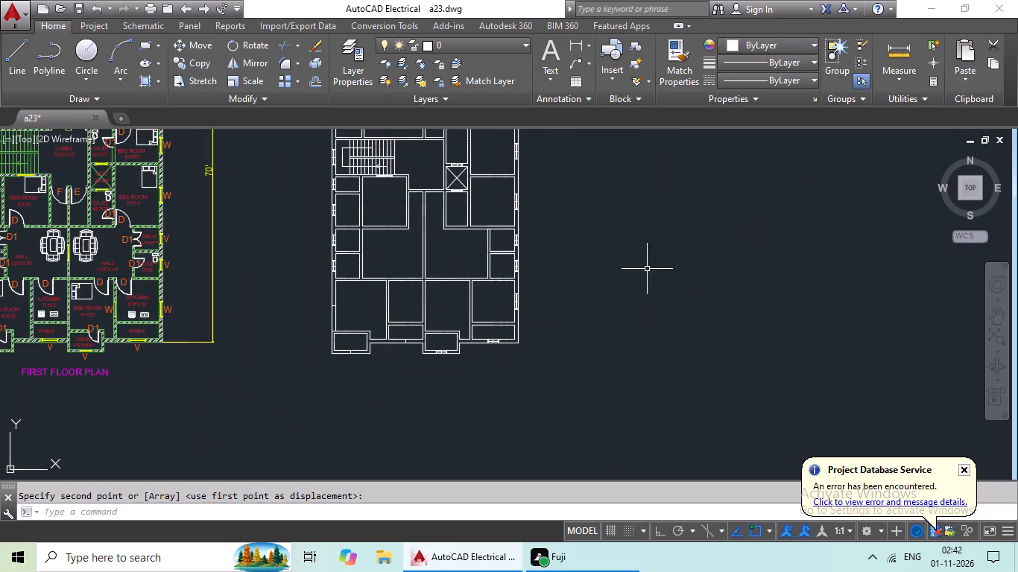
middle_click_drag(648, 268, 589, 315)
middle_click_drag(625, 265, 487, 380)
middle_click_drag(569, 273, 538, 355)
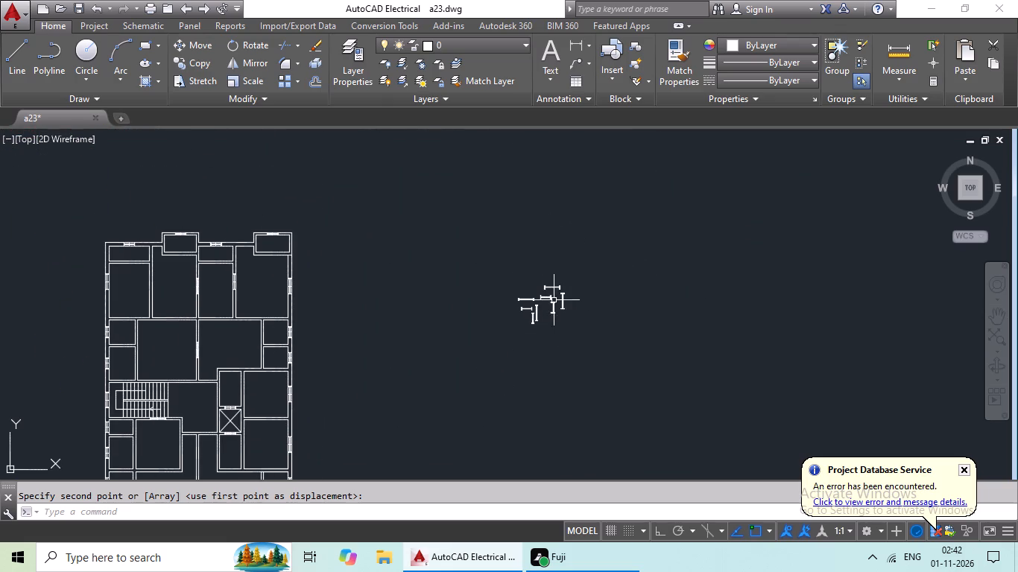
scroll(560, 284, "up", 3)
scroll(512, 340, "up", 2)
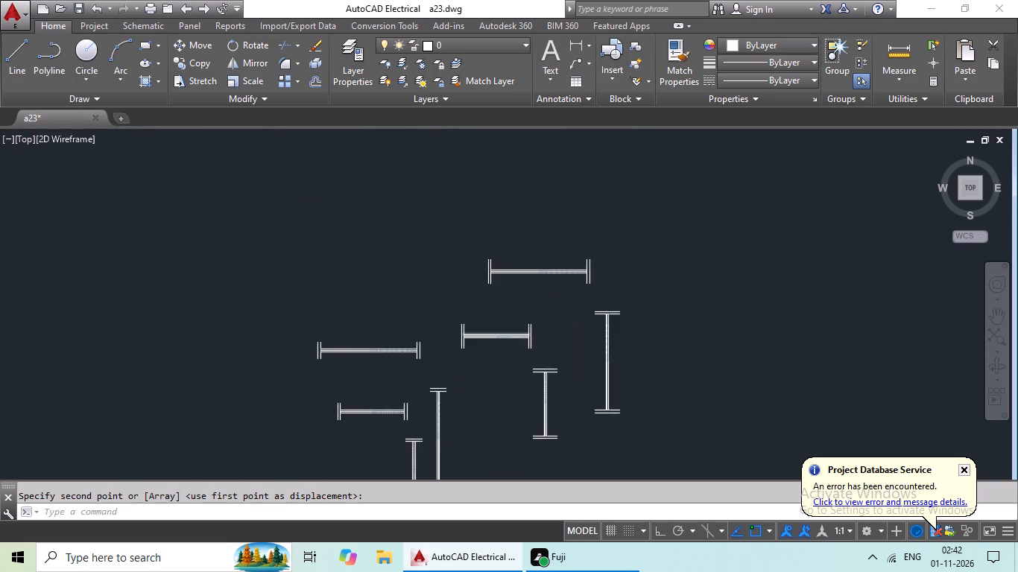
scroll(510, 331, "up", 2)
left_click_drag(370, 262, 272, 321)
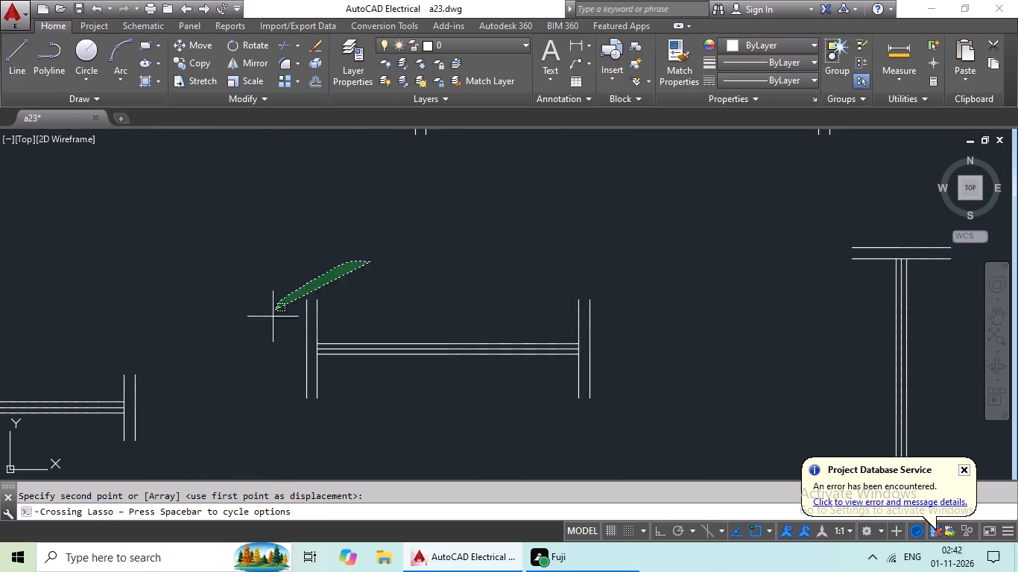
left_click_drag(272, 321, 677, 312)
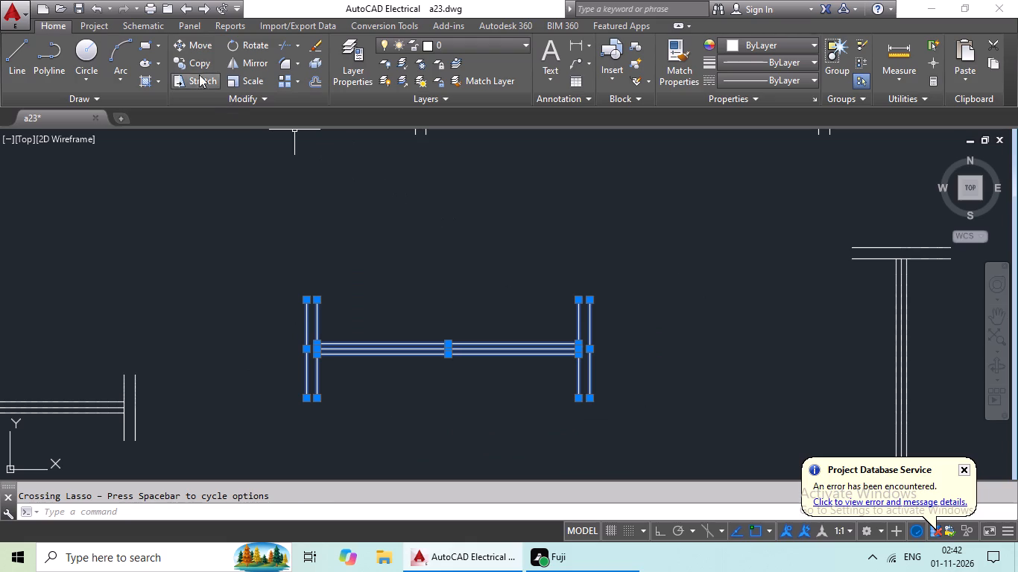
left_click(198, 67)
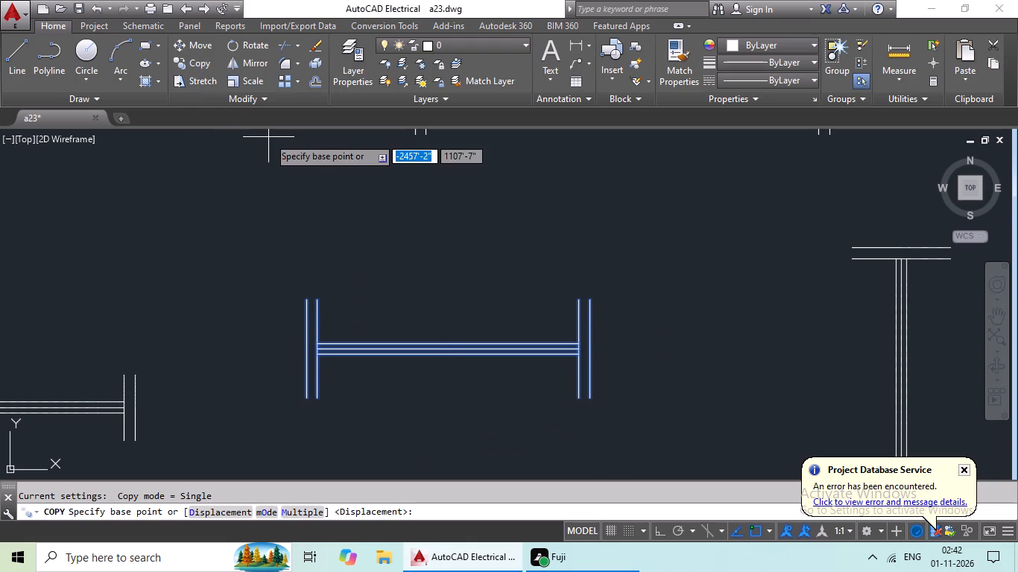
scroll(467, 366, "up", 2)
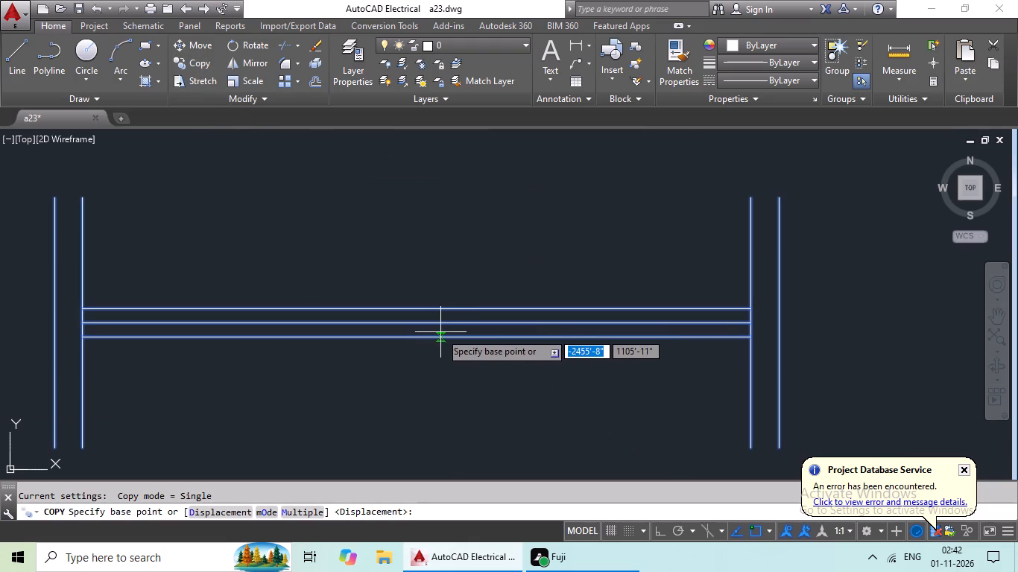
left_click(414, 320)
scroll(352, 348, "down", 3)
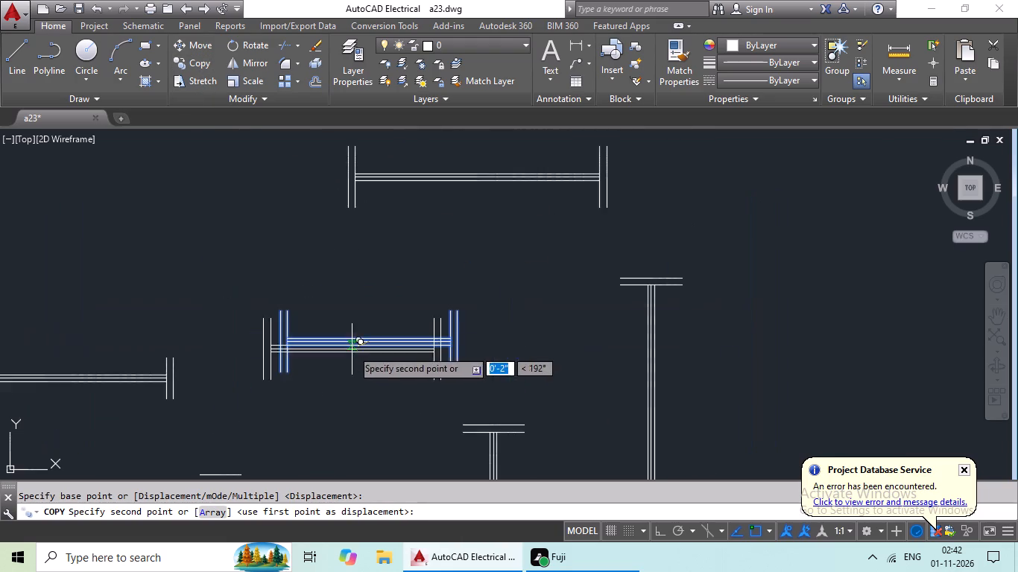
middle_click_drag(352, 344, 479, 220)
scroll(347, 316, "down", 2)
middle_click_drag(311, 381, 452, 259)
scroll(293, 412, "down", 1)
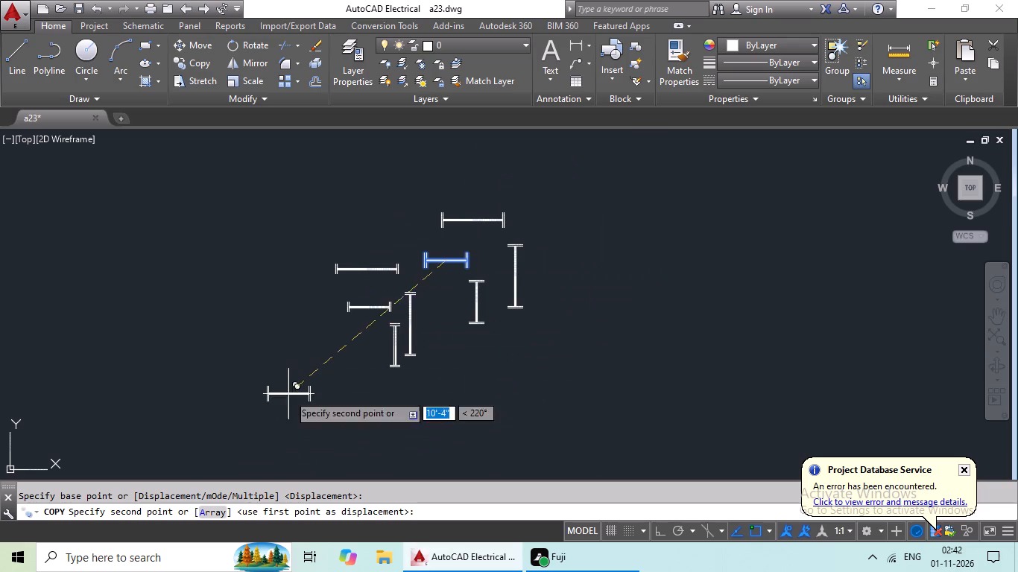
middle_click_drag(288, 394, 432, 287)
scroll(467, 342, "down", 2)
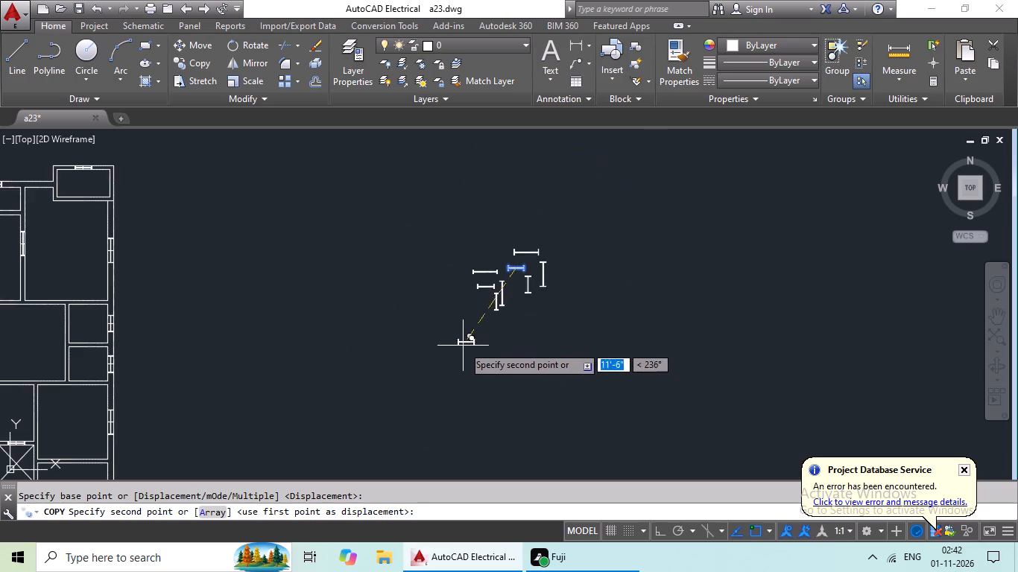
middle_click_drag(444, 357, 669, 269)
middle_click_drag(436, 388, 594, 287)
middle_click_drag(519, 350, 601, 285)
middle_click_drag(539, 354, 572, 244)
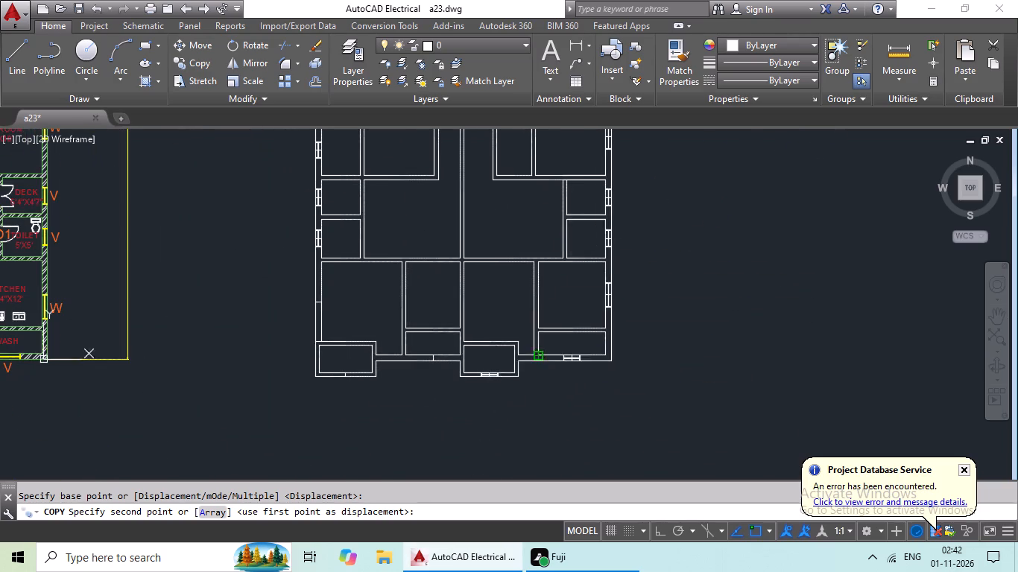
scroll(433, 363, "up", 3)
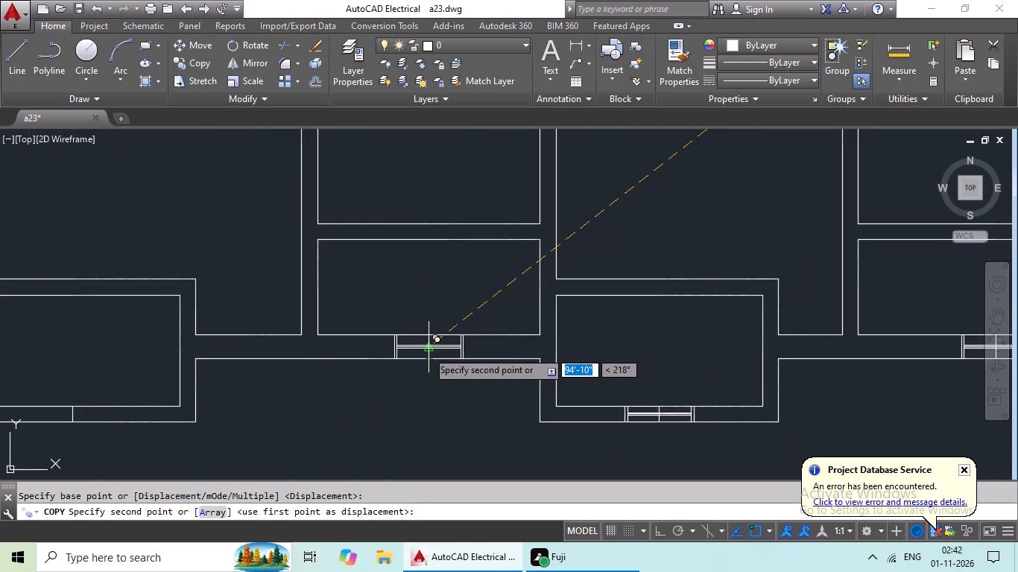
left_click(426, 350)
Copy the horizontal 2' symbol with 6" ends from its centre to the south wall marker of the western projecting room.
scroll(475, 344, "down", 2)
middle_click_drag(476, 349, 396, 376)
scroll(431, 363, "down", 1)
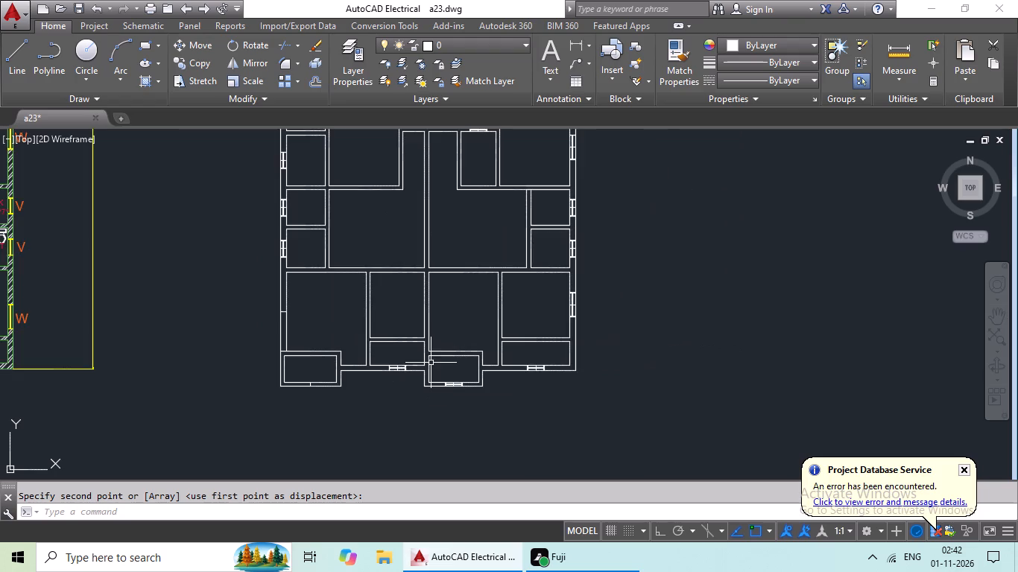
middle_click_drag(403, 365, 338, 382)
middle_click_drag(420, 355, 323, 388)
scroll(494, 334, "down", 1)
middle_click_drag(526, 334, 403, 386)
scroll(555, 335, "down", 2)
scroll(553, 258, "up", 4)
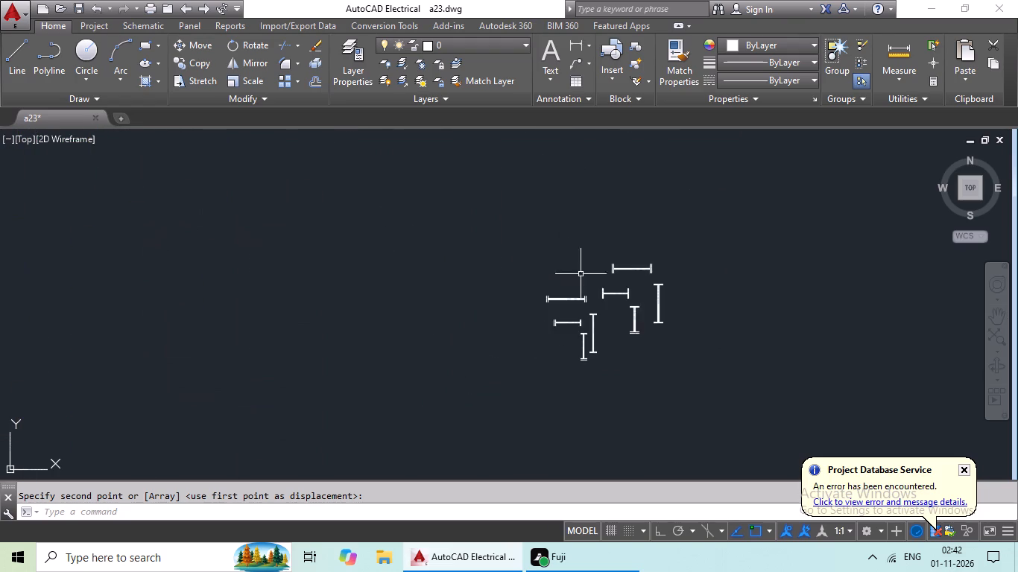
scroll(587, 290, "up", 3)
middle_click_drag(581, 348, 581, 270)
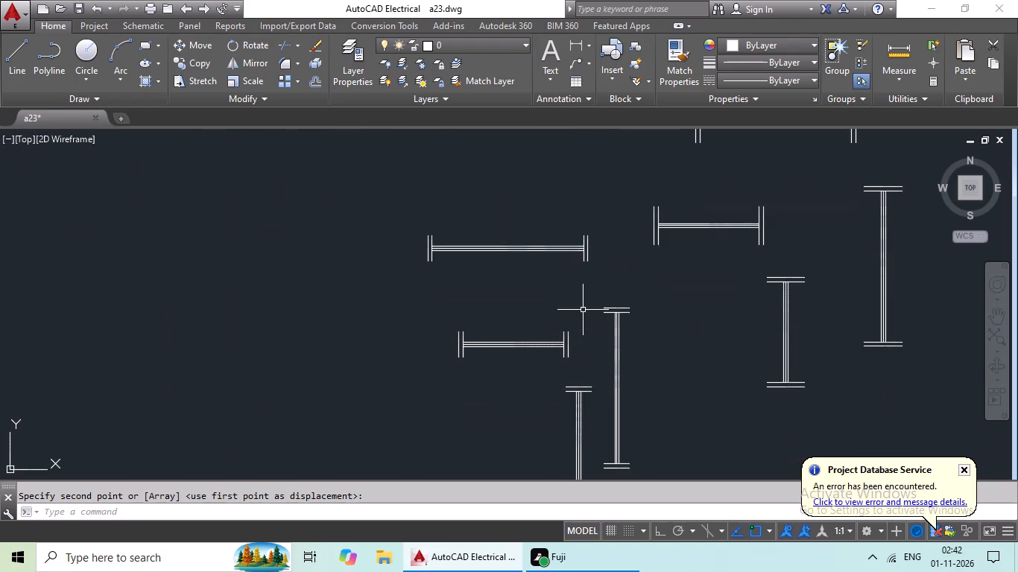
scroll(573, 323, "up", 3)
middle_click_drag(566, 313, 578, 290)
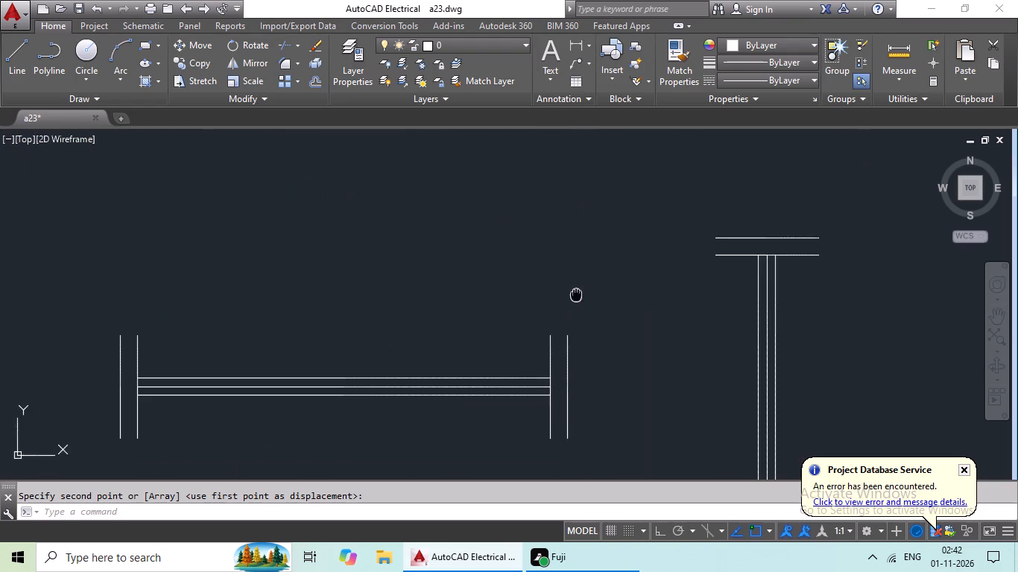
middle_click_drag(578, 290, 609, 226)
left_click_drag(337, 219, 336, 416)
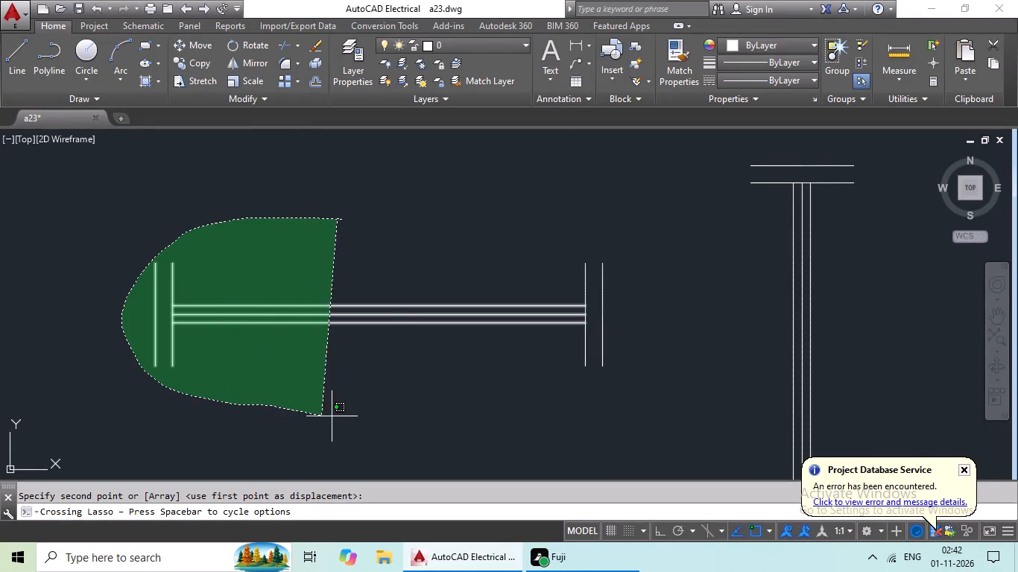
left_click_drag(336, 416, 631, 287)
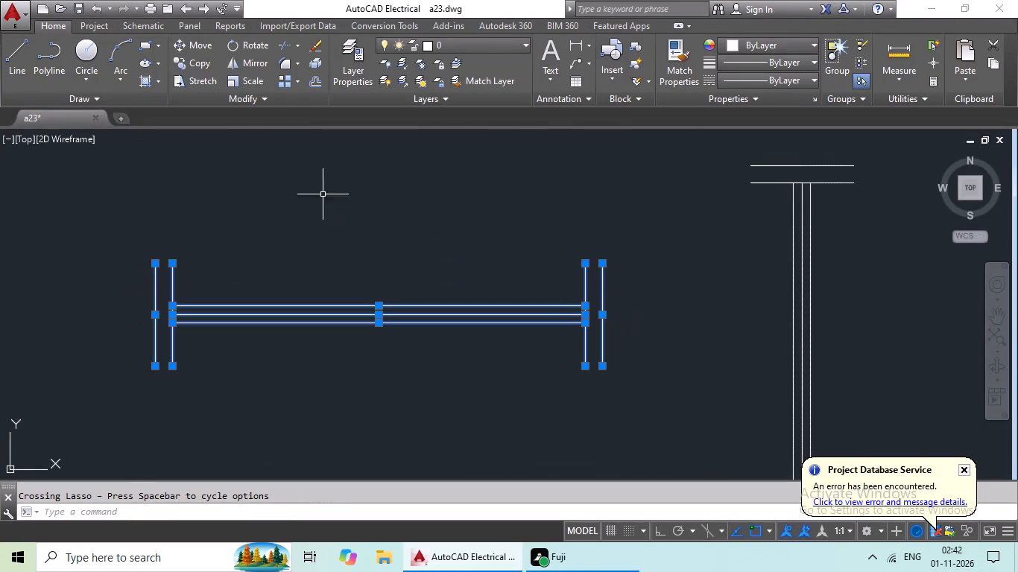
left_click(188, 62)
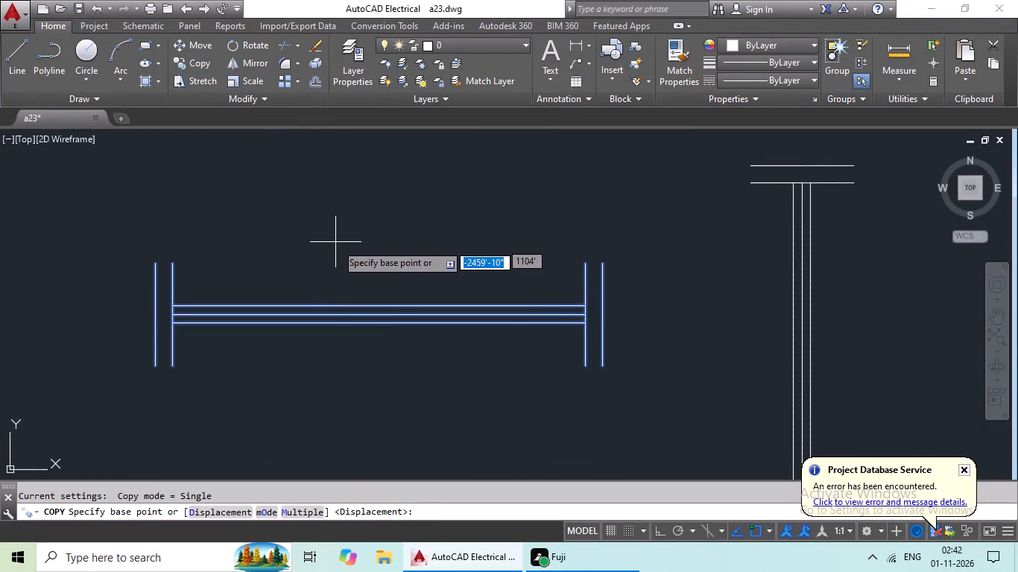
left_click(382, 318)
scroll(264, 377, "down", 1)
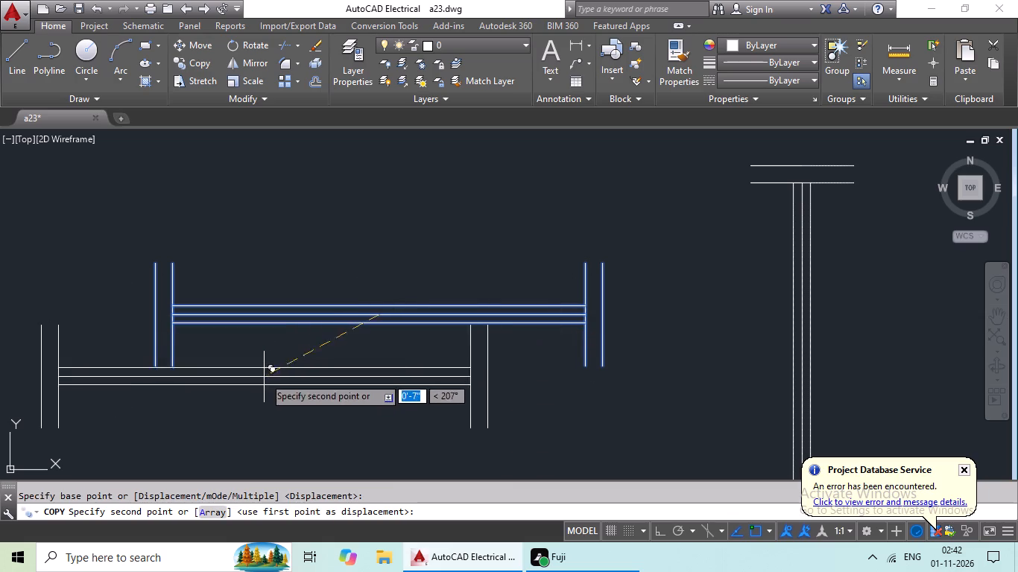
scroll(264, 377, "down", 2)
middle_click_drag(262, 381, 352, 328)
scroll(332, 355, "down", 3)
middle_click_drag(306, 372, 420, 291)
scroll(340, 340, "down", 2)
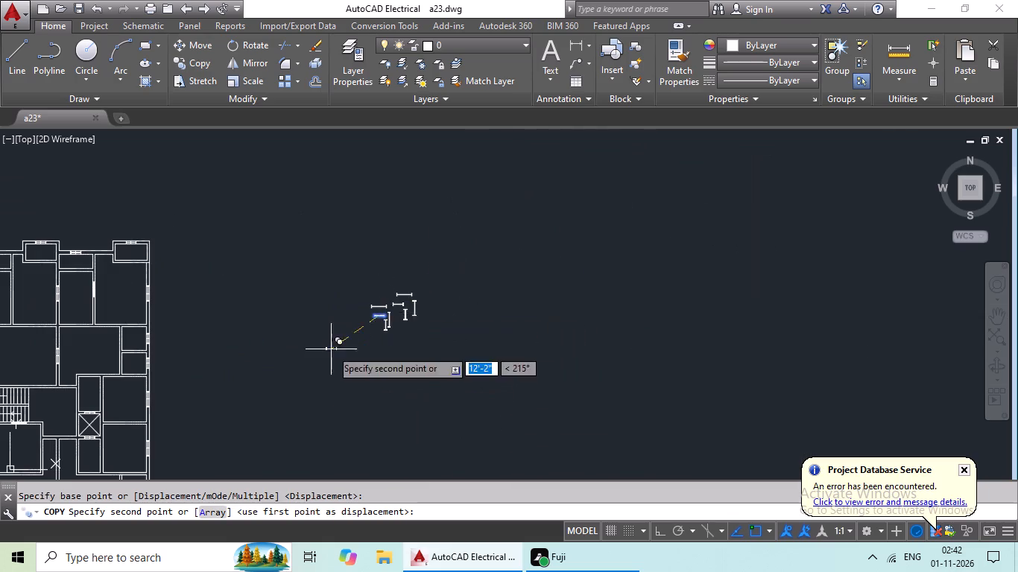
middle_click_drag(404, 315, 512, 245)
middle_click_drag(445, 305, 528, 234)
middle_click_drag(439, 294, 513, 256)
middle_click_drag(461, 292, 528, 265)
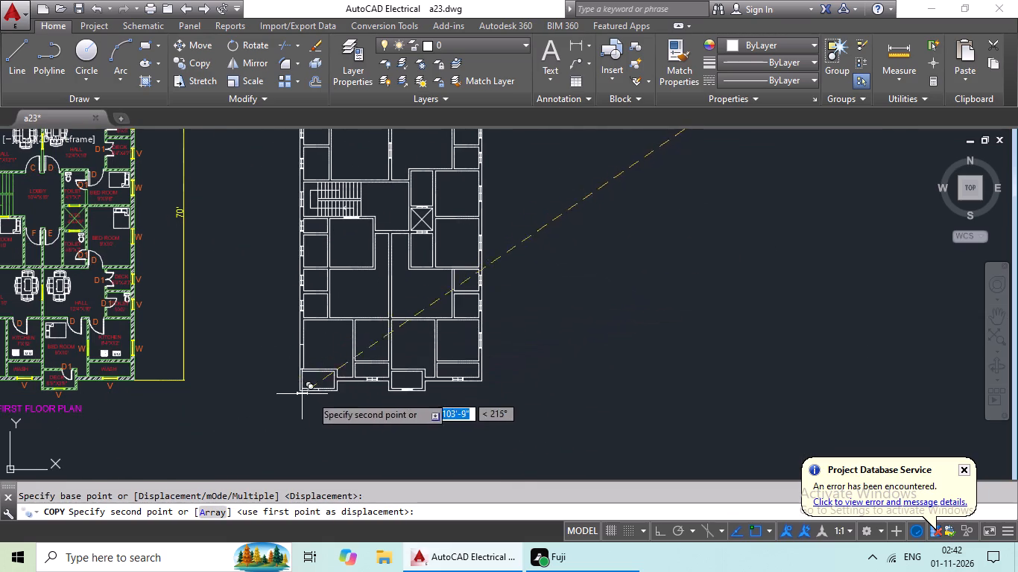
scroll(344, 395, "up", 4)
scroll(163, 363, "up", 4)
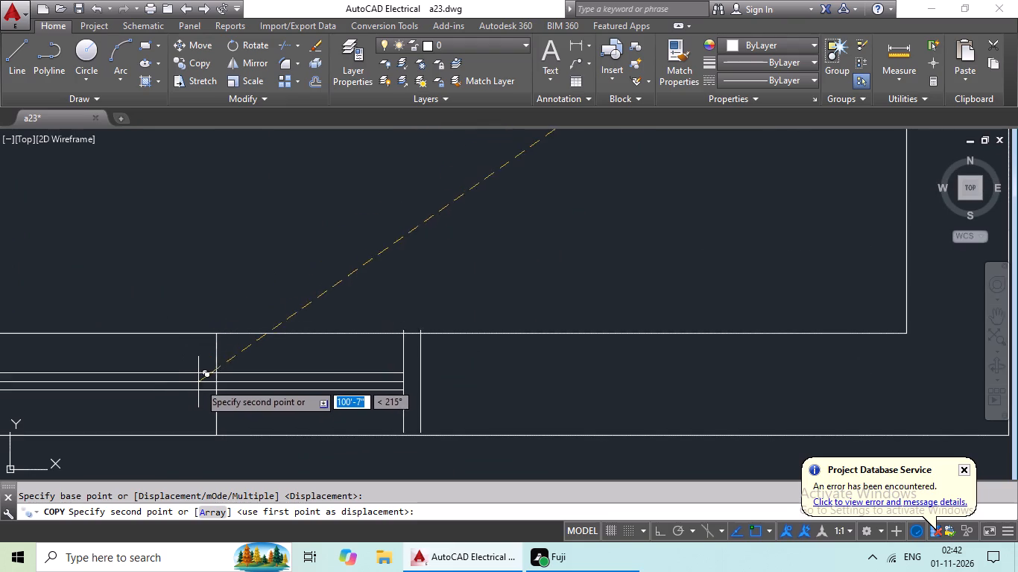
left_click(218, 388)
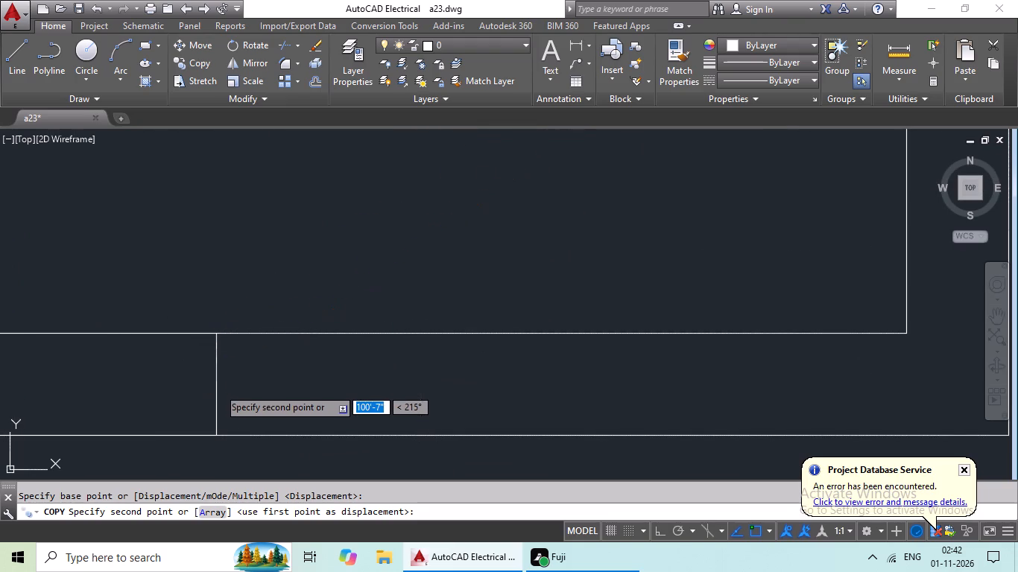
Copy the vertical 3' symbol with 9" ends from its centre to the outer west wall marker of the large southwest corner room.
scroll(338, 370, "down", 5)
middle_click_drag(432, 323, 408, 358)
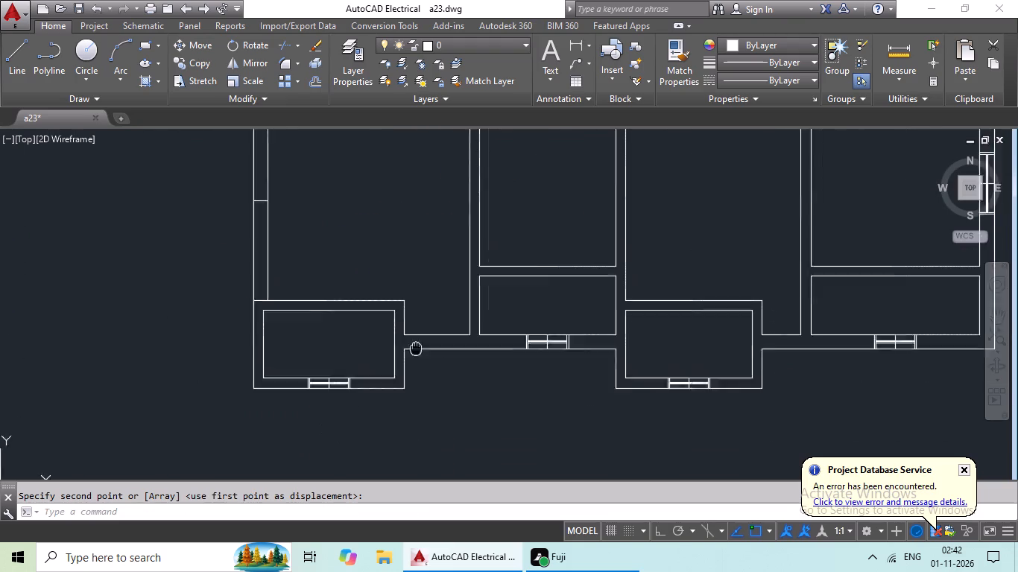
middle_click_drag(408, 358, 350, 405)
scroll(477, 349, "down", 2)
middle_click_drag(509, 327, 414, 387)
scroll(559, 333, "down", 2)
middle_click_drag(607, 310, 510, 349)
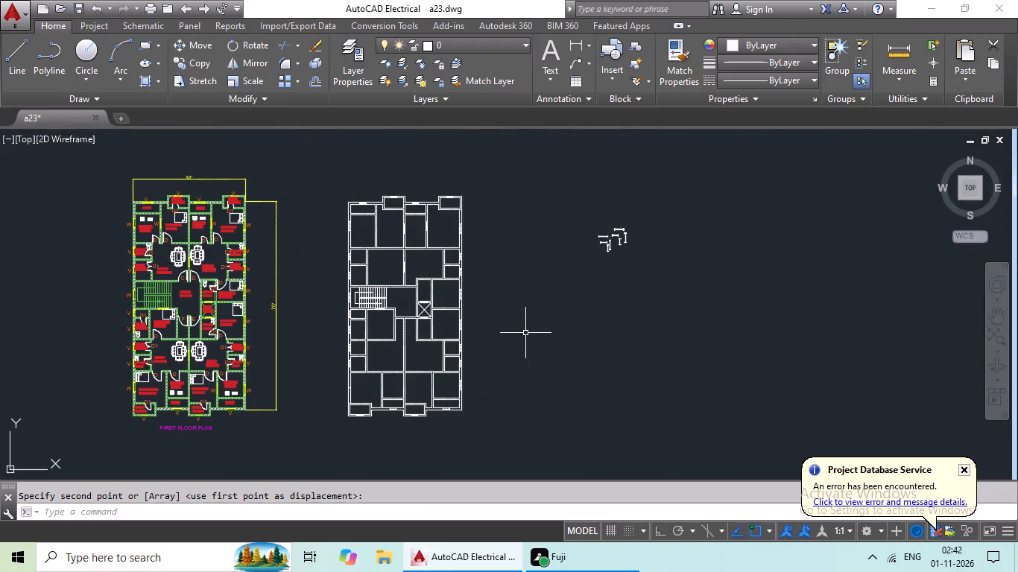
middle_click_drag(570, 287, 460, 344)
scroll(525, 290, "up", 3)
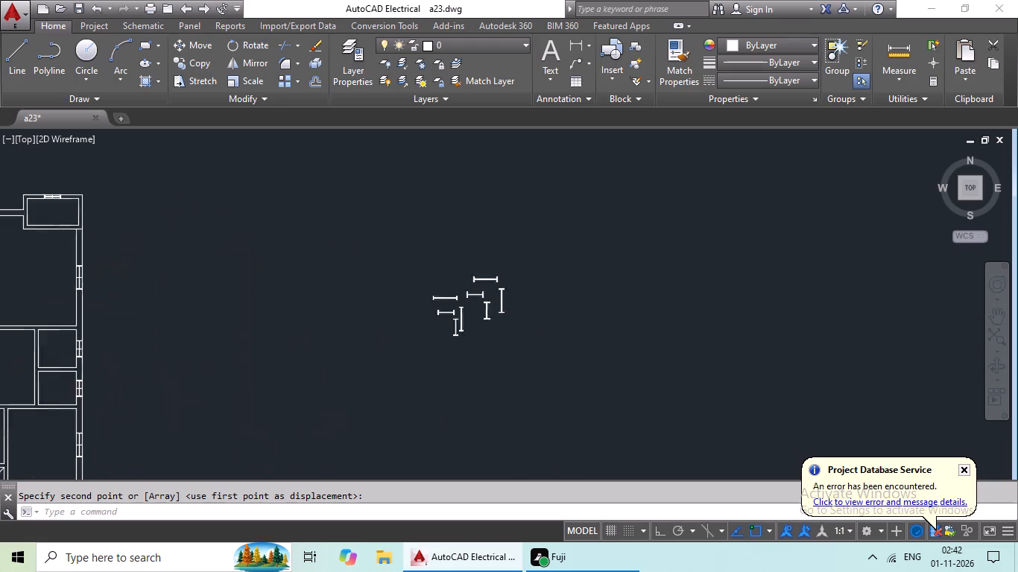
scroll(525, 290, "up", 2)
left_click_drag(492, 255, 431, 308)
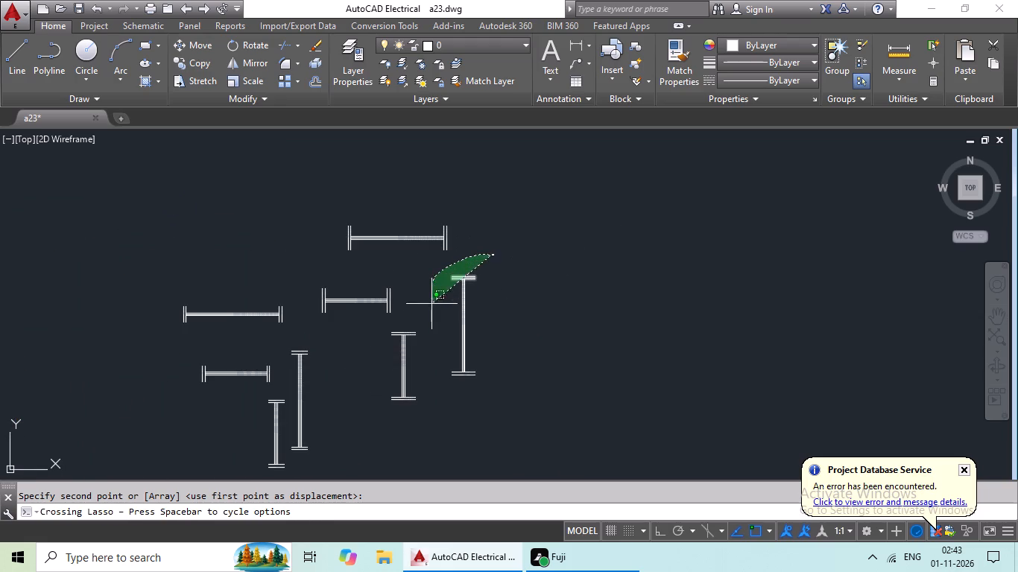
left_click_drag(431, 308, 520, 371)
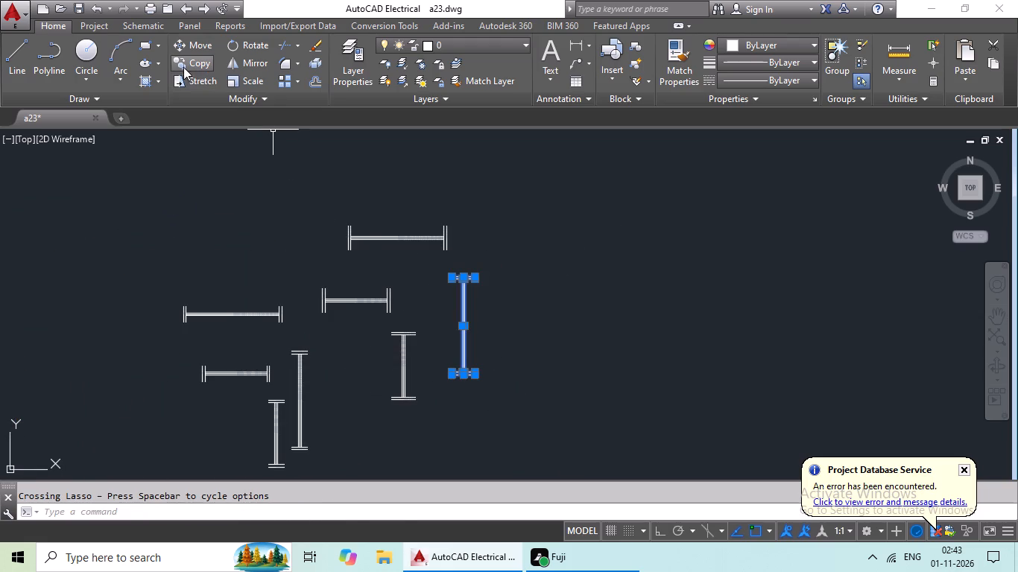
left_click(183, 66)
scroll(469, 325, "up", 3)
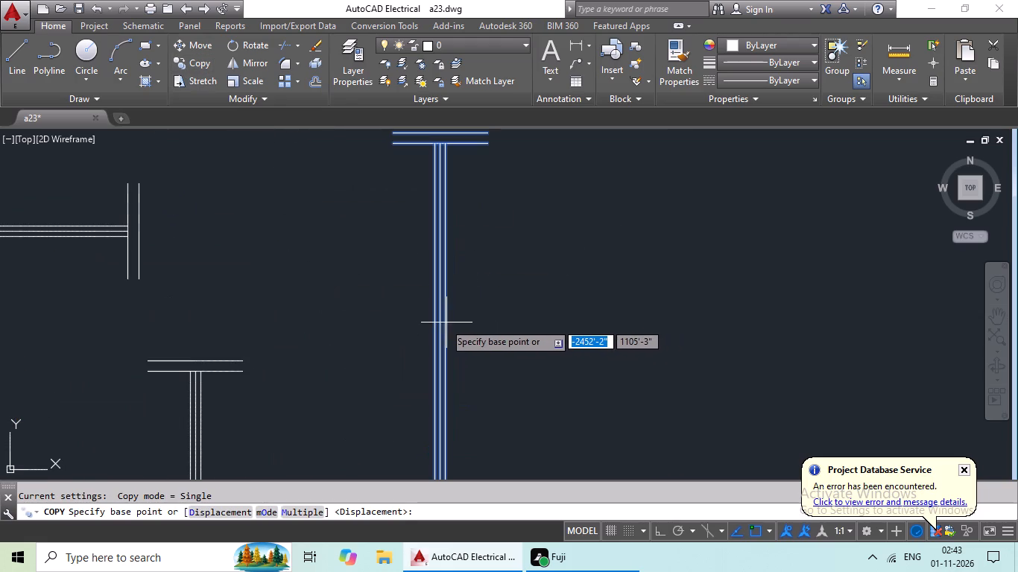
left_click(441, 334)
scroll(235, 368, "down", 2)
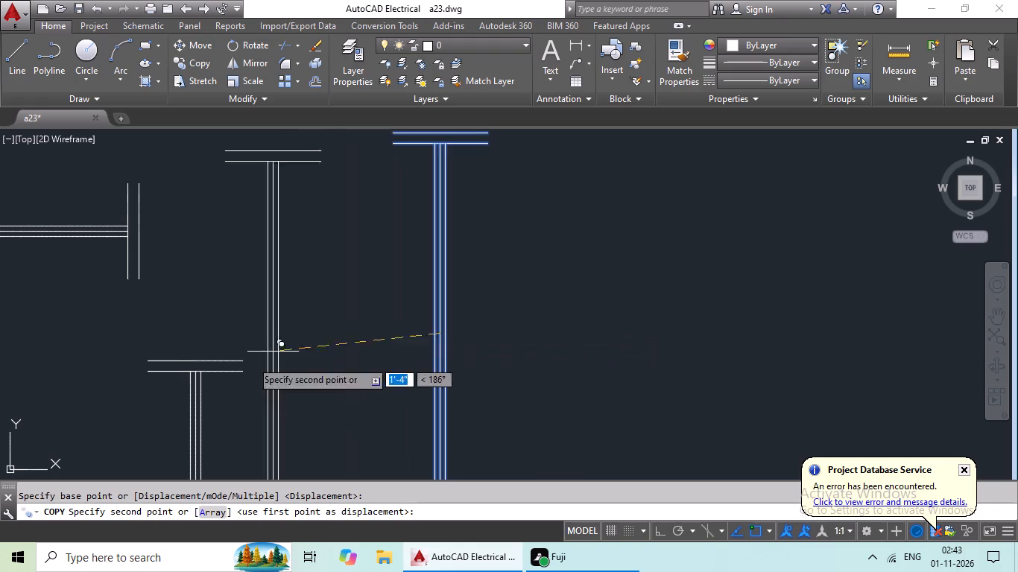
scroll(244, 364, "down", 1)
middle_click_drag(205, 368, 423, 263)
scroll(347, 305, "down", 2)
middle_click_drag(288, 340, 467, 248)
scroll(276, 328, "down", 2)
middle_click_drag(255, 347, 443, 281)
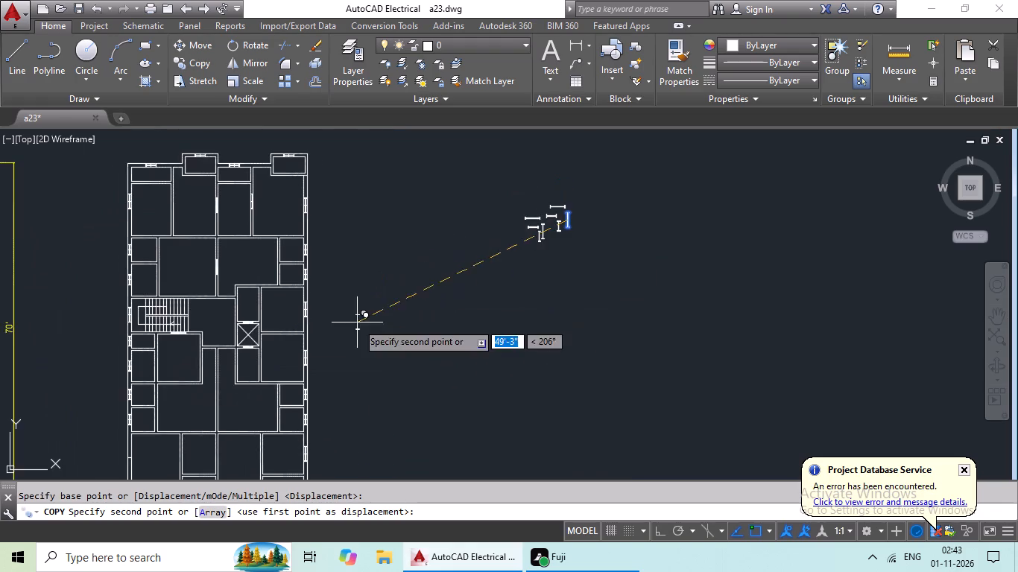
middle_click_drag(357, 322, 484, 262)
middle_click_drag(352, 349, 464, 285)
scroll(371, 340, "up", 4)
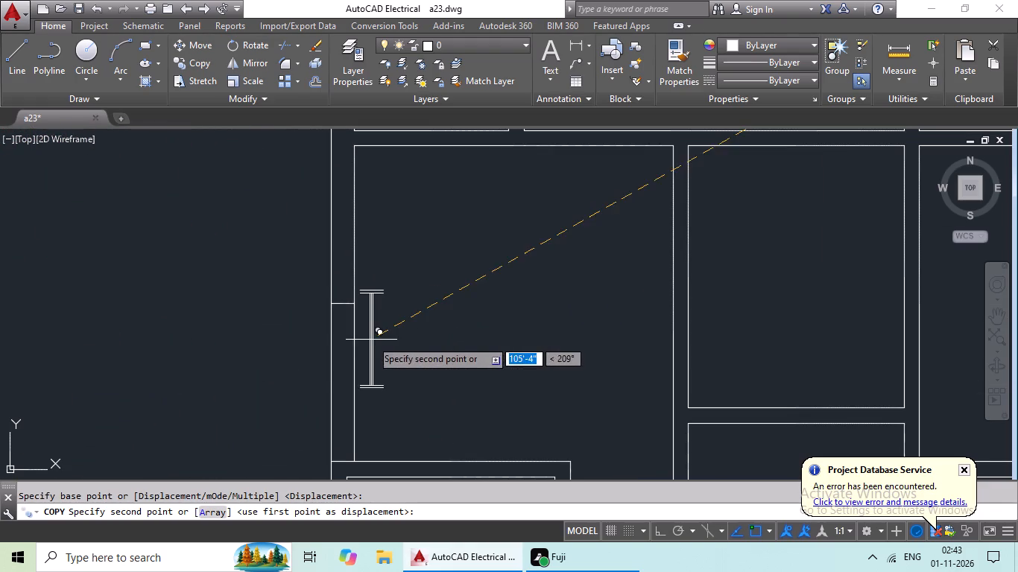
left_click(344, 305)
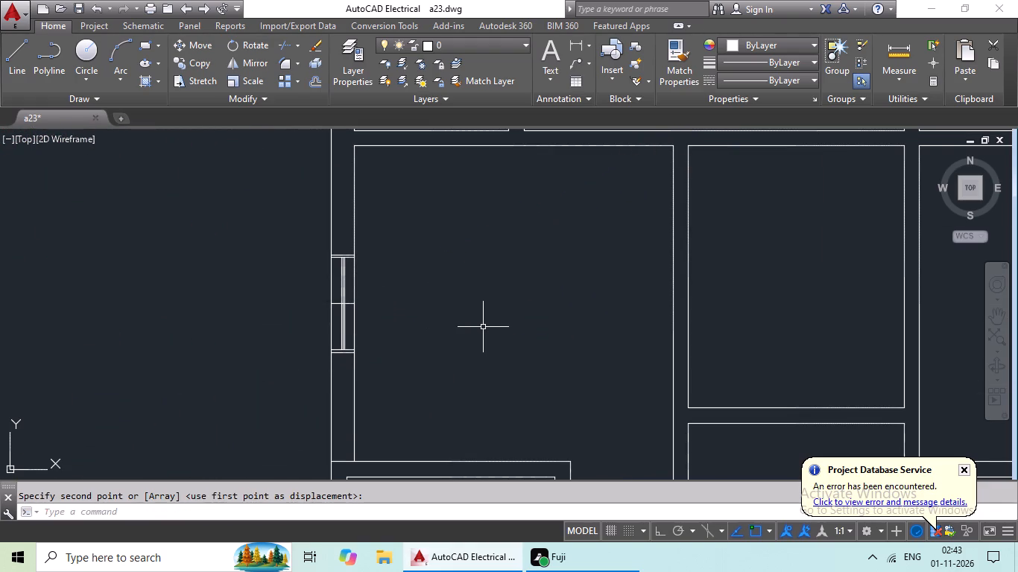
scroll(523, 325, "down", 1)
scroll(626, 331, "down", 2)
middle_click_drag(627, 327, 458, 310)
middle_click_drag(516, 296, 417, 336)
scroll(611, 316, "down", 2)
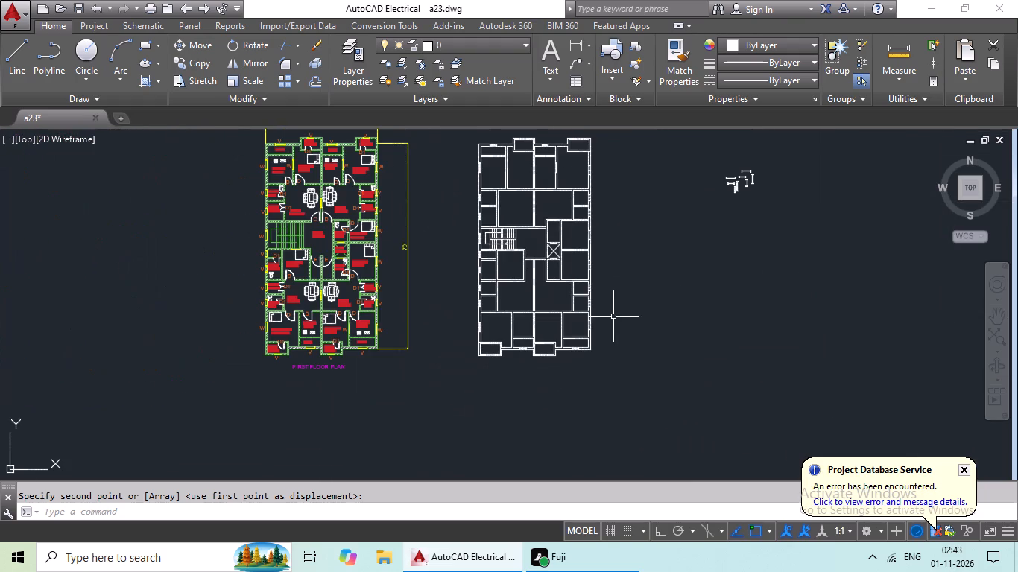
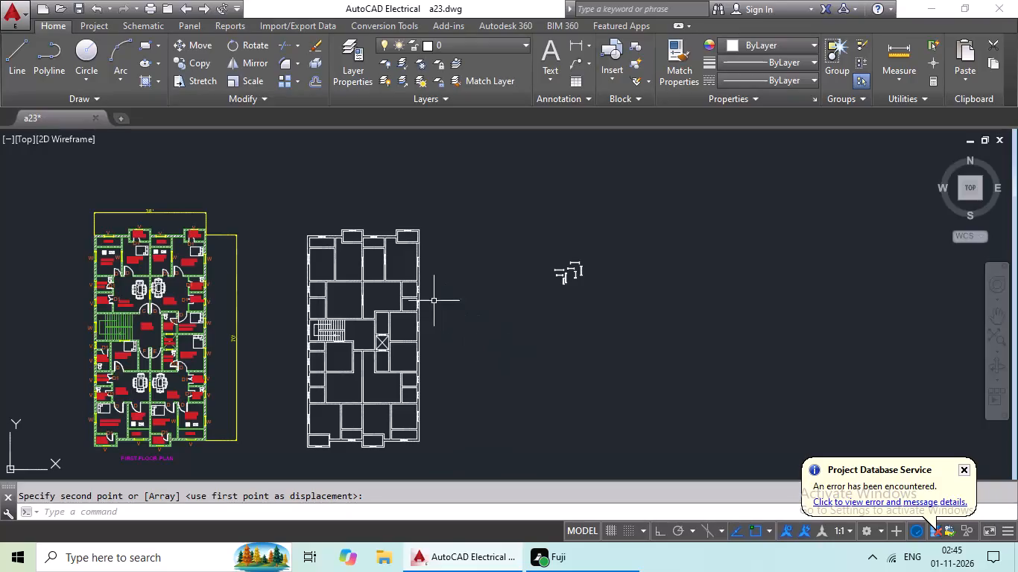
Select the short centre marker lines crossing the four north wall symbols, from the northeast projecting room to the northwest corner room.
scroll(402, 224, "up", 6)
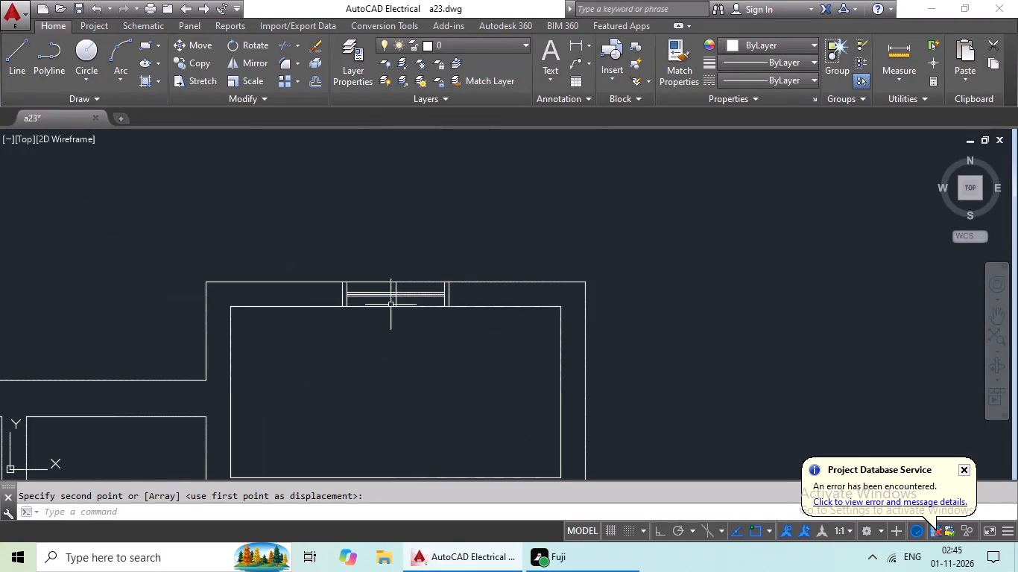
left_click(396, 302)
scroll(393, 349, "down", 2)
middle_click_drag(393, 351, 657, 333)
scroll(448, 365, "up", 4)
left_click(370, 294)
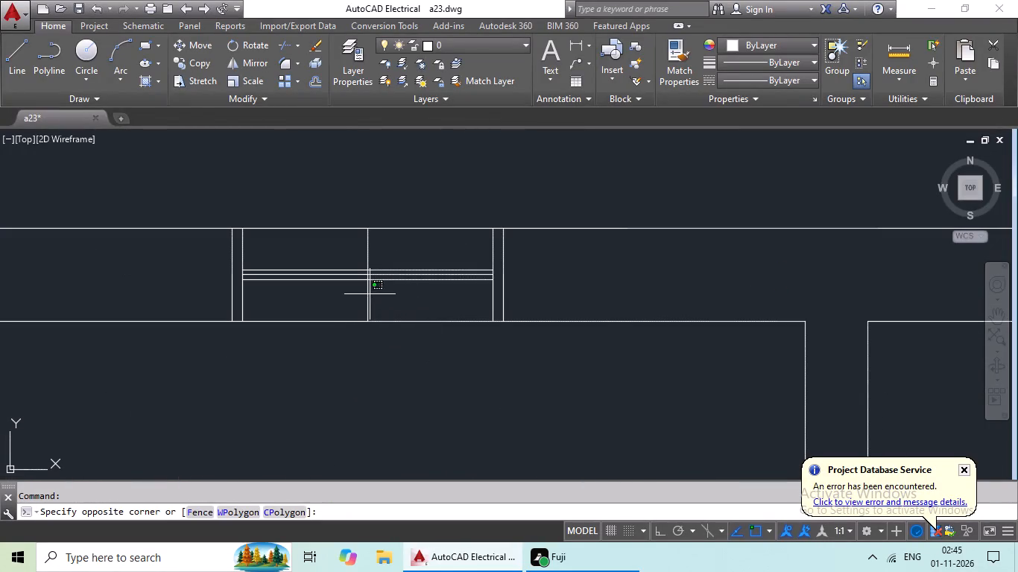
left_click(367, 311)
scroll(385, 331, "down", 2)
middle_click_drag(376, 349, 653, 361)
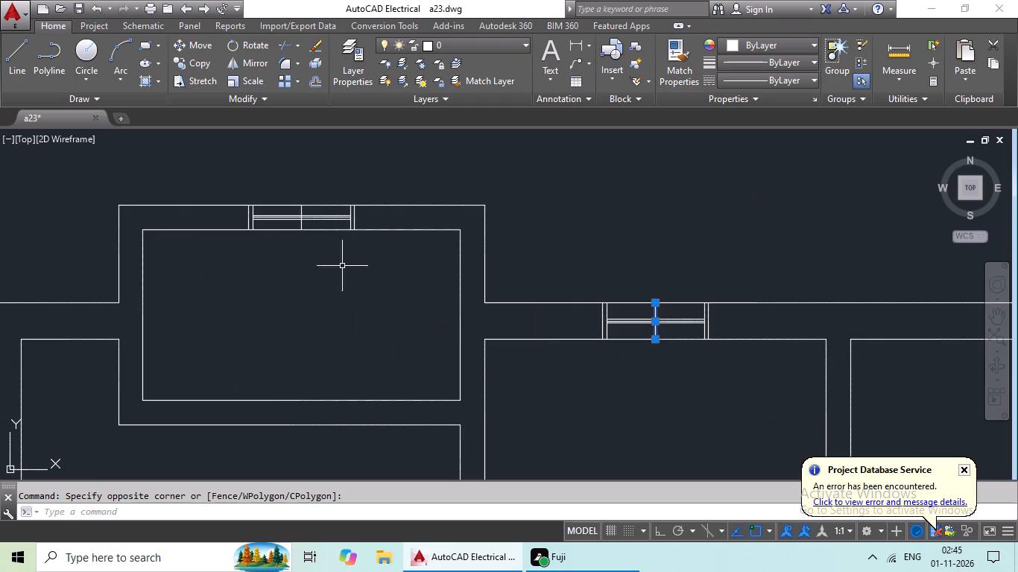
scroll(306, 211, "up", 3)
left_click(285, 209)
scroll(332, 235, "down", 3)
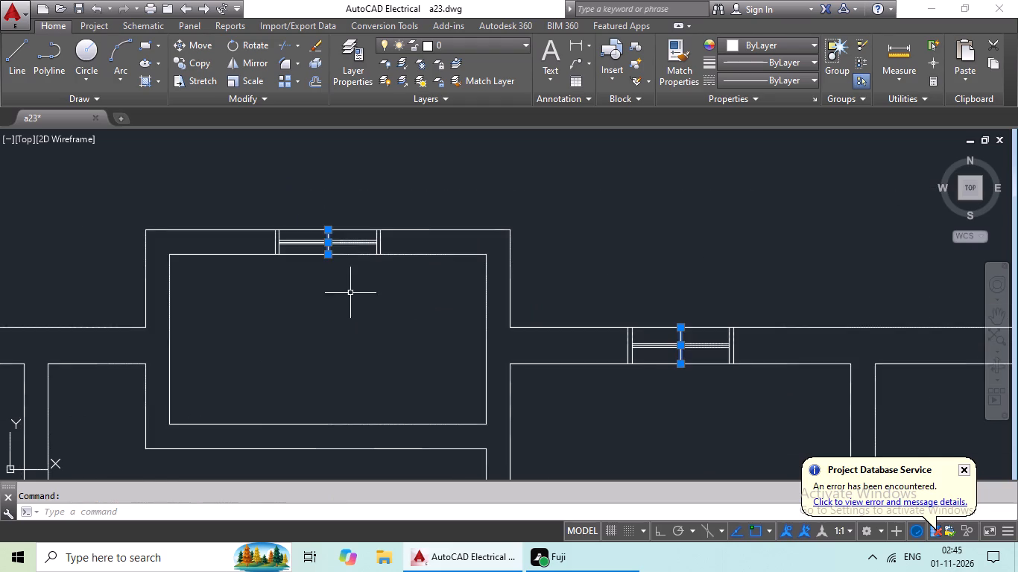
middle_click_drag(352, 297, 557, 240)
scroll(470, 293, "down", 2)
scroll(298, 305, "up", 4)
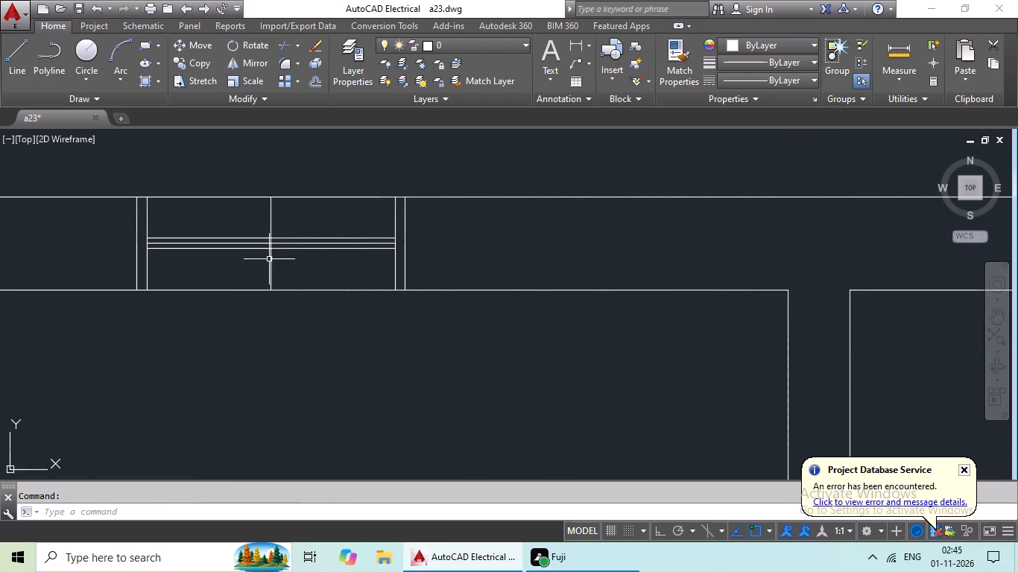
left_click(269, 258)
scroll(384, 268, "down", 2)
Add to the selection the centre marker lines on the outer west and east walls of the large northern corner rooms.
middle_click_drag(394, 309, 606, 178)
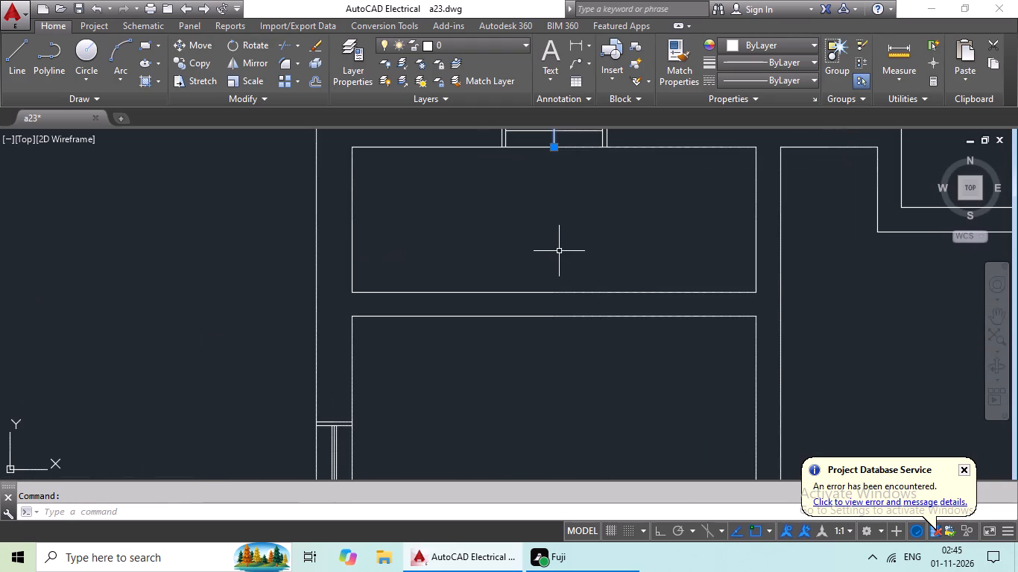
scroll(519, 266, "down", 1)
middle_click_drag(493, 282, 594, 210)
scroll(502, 340, "up", 4)
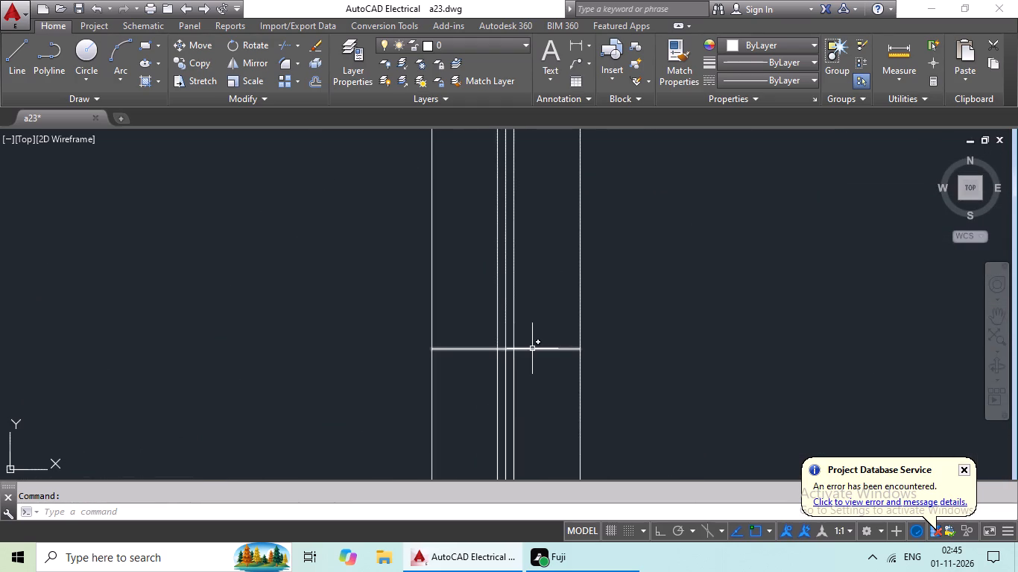
left_click(532, 349)
scroll(641, 317, "down", 3)
middle_click_drag(657, 315, 369, 322)
scroll(444, 317, "down", 2)
middle_click_drag(481, 324, 305, 337)
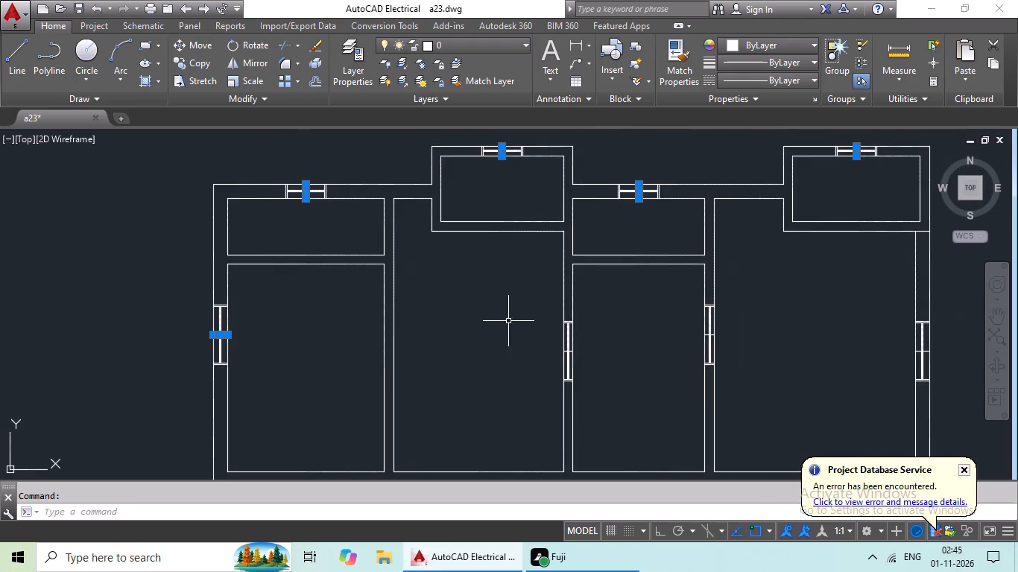
middle_click_drag(714, 302, 433, 341)
scroll(674, 388, "up", 4)
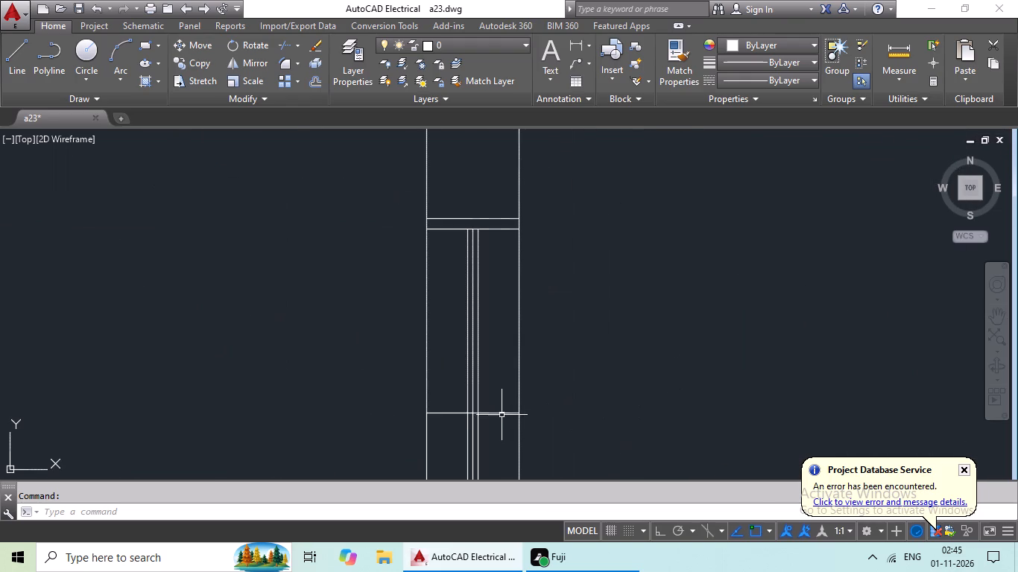
left_click(504, 413)
Add to the selection the centre marker lines on the two interior walls either side of the narrow northern room.
scroll(440, 346, "down", 4)
middle_click_drag(364, 347, 370, 347)
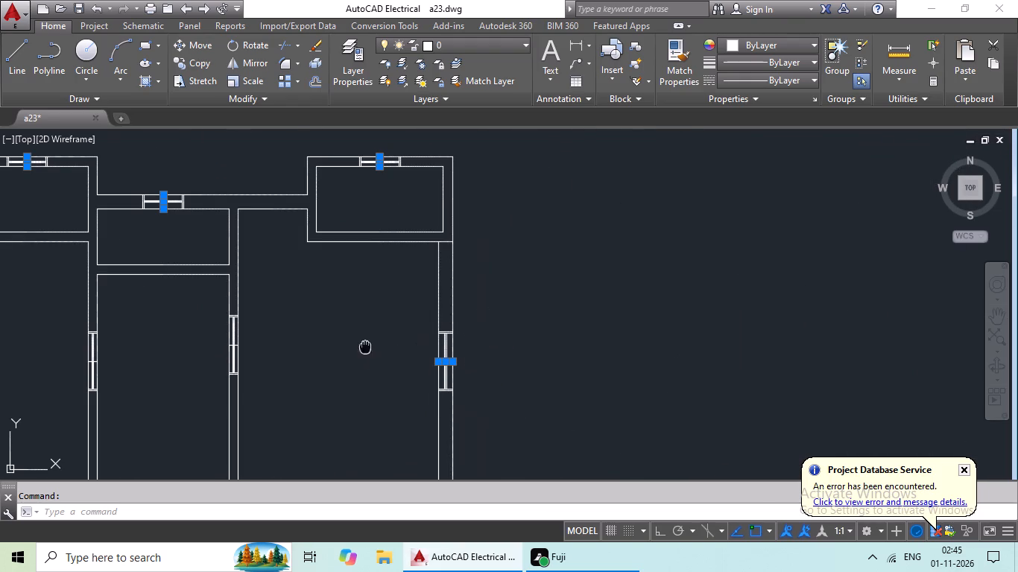
middle_click_drag(370, 347, 552, 338)
scroll(411, 345, "up", 5)
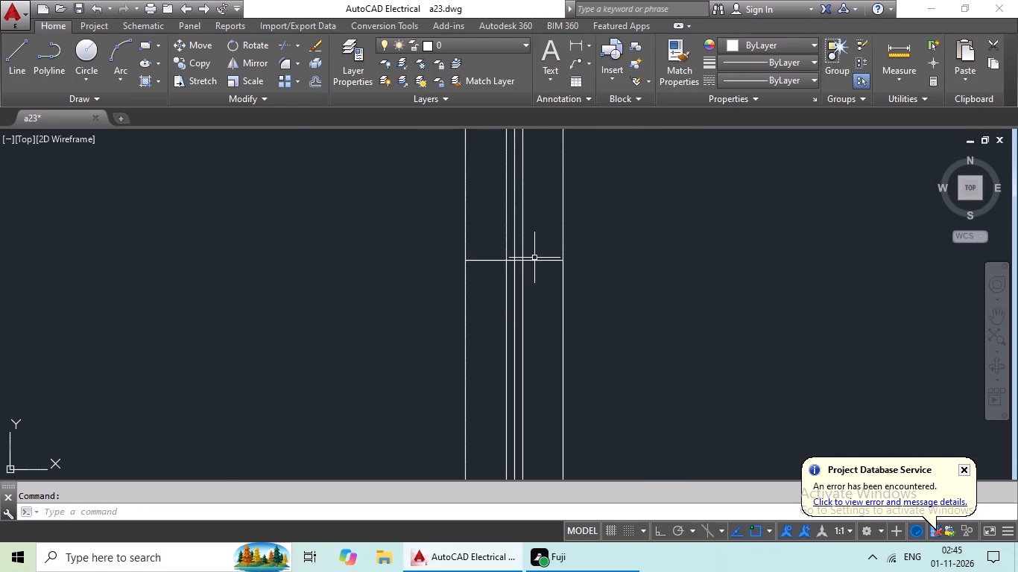
left_click(535, 266)
scroll(540, 264, "down", 3)
left_click(540, 264)
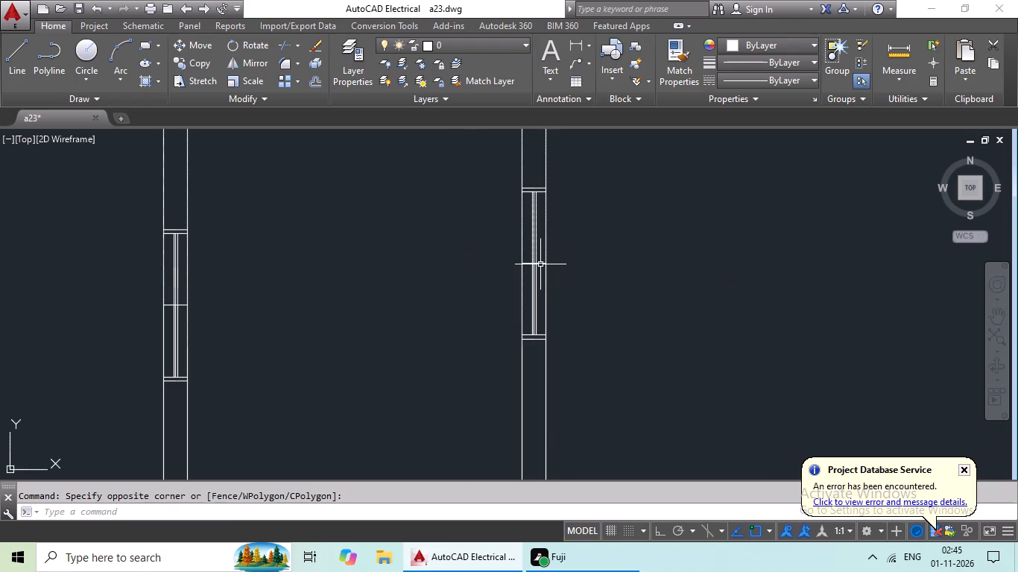
left_click(540, 264)
middle_click_drag(271, 334, 425, 302)
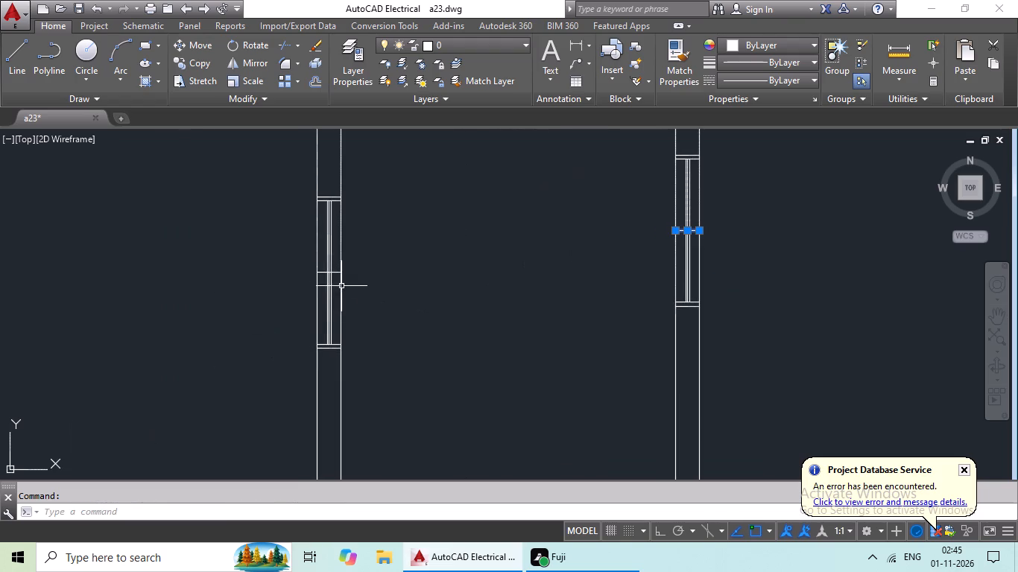
scroll(338, 283, "up", 3)
left_click(327, 236)
scroll(396, 258, "down", 6)
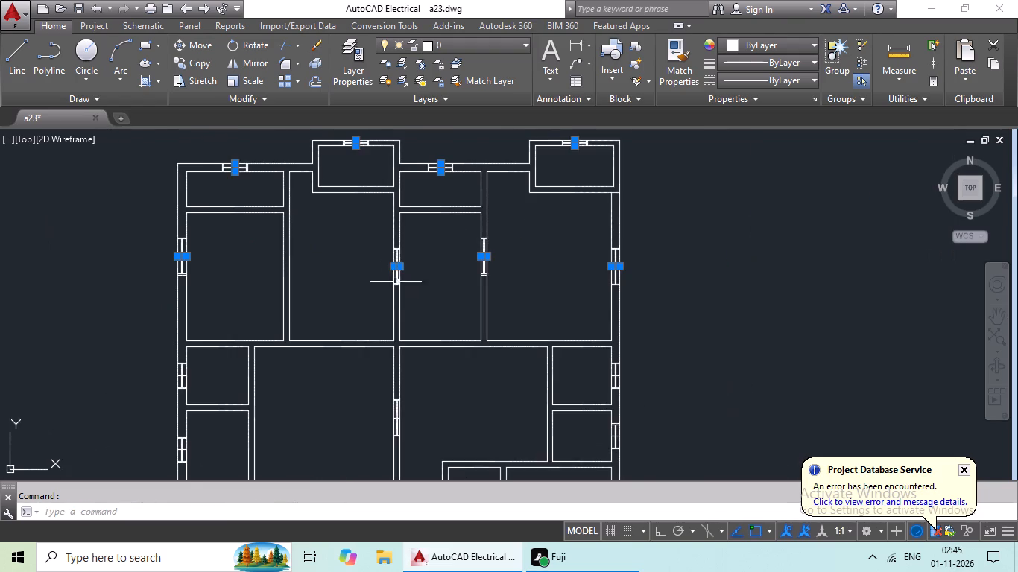
Add to the selection the outer wall marker lines of the upper small rooms just south of the northwest and northeast rooms.
middle_click_drag(333, 293, 435, 296)
middle_click_drag(327, 309, 361, 232)
scroll(391, 271, "down", 1)
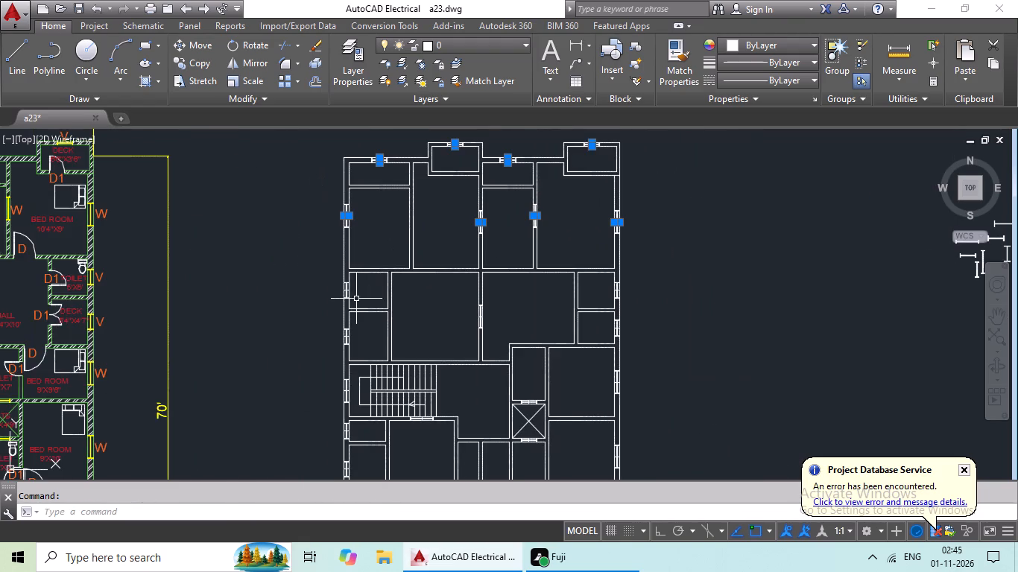
scroll(335, 296, "up", 5)
left_click(453, 235)
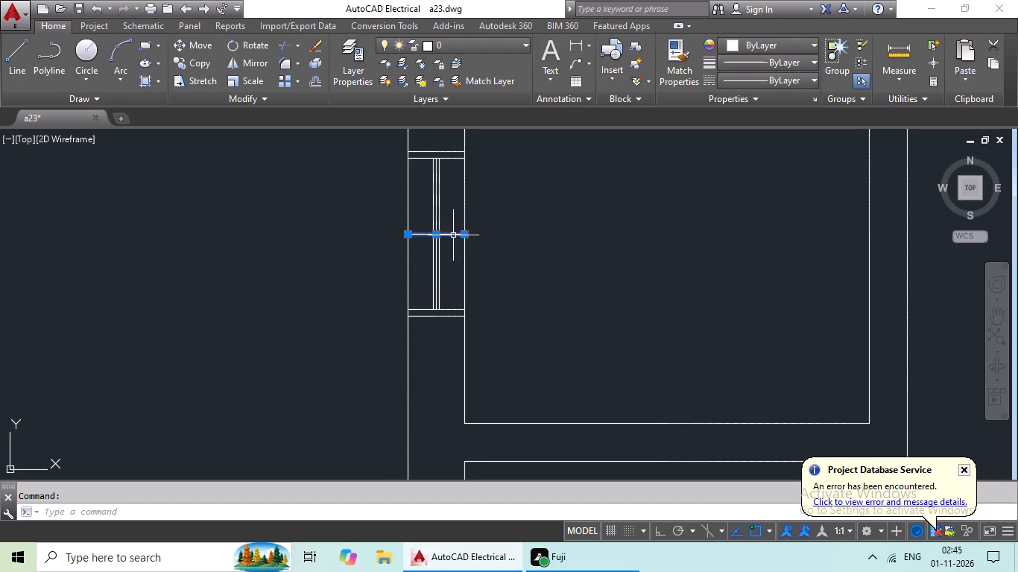
scroll(493, 246, "down", 3)
middle_click_drag(546, 264, 244, 267)
middle_click_drag(578, 267, 230, 345)
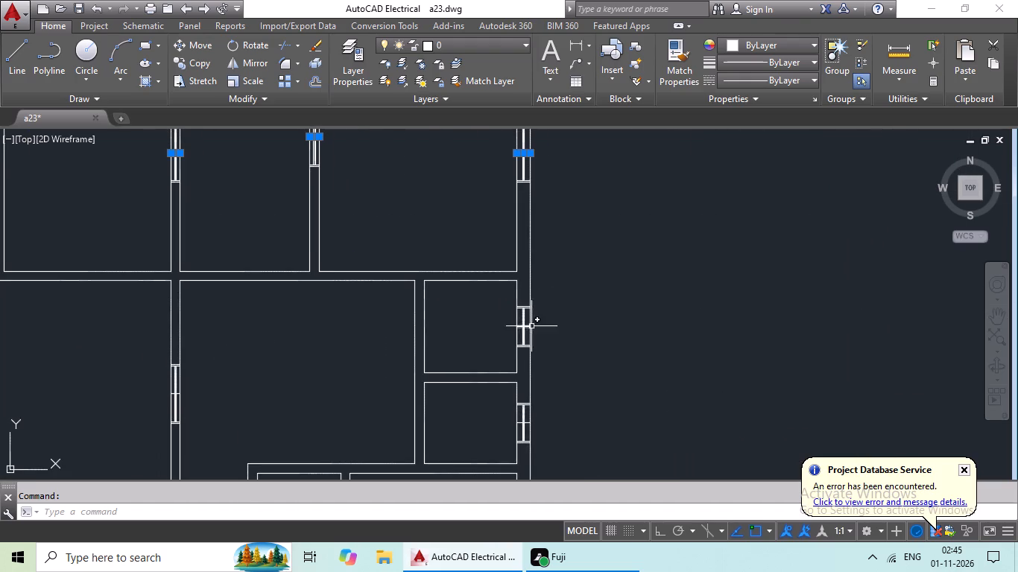
scroll(531, 326, "up", 4)
left_click(508, 340)
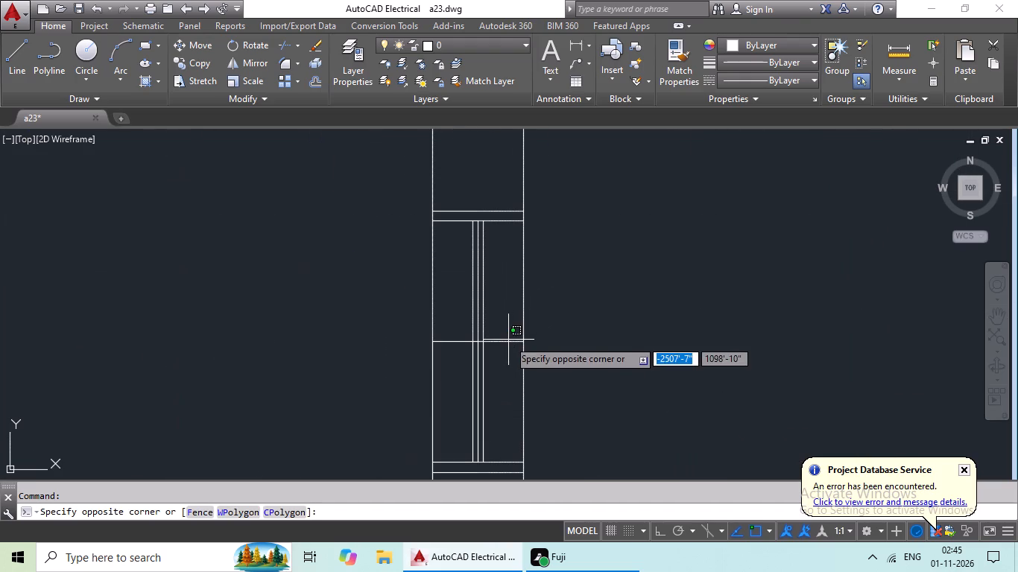
left_click(503, 346)
Add to the selection the marker lines on the wall between the two northern halls and the lower small room's west wall.
scroll(508, 331, "down", 2)
middle_click_drag(409, 332, 495, 301)
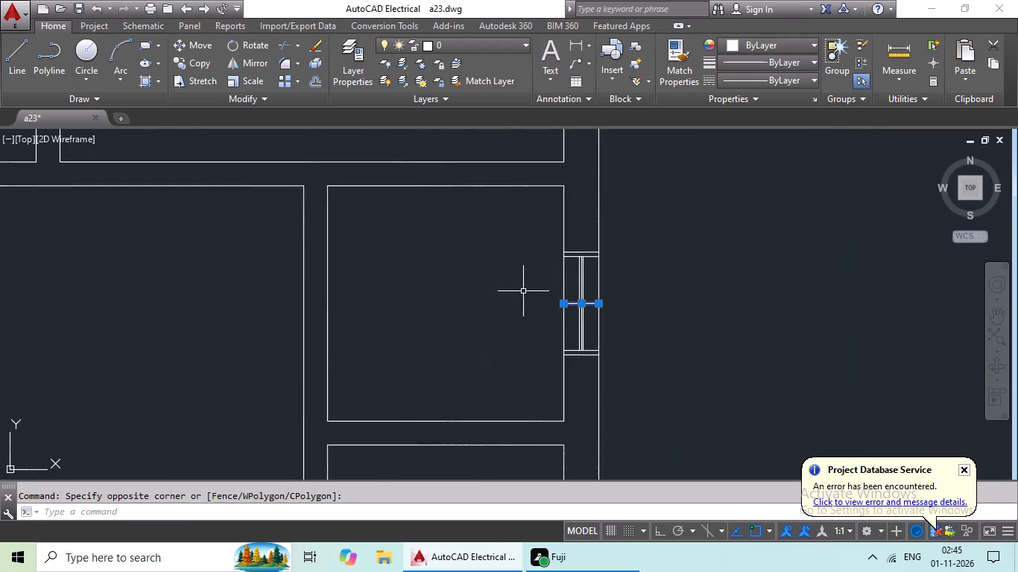
scroll(470, 324, "down", 2)
middle_click_drag(396, 360, 540, 309)
scroll(298, 353, "up", 5)
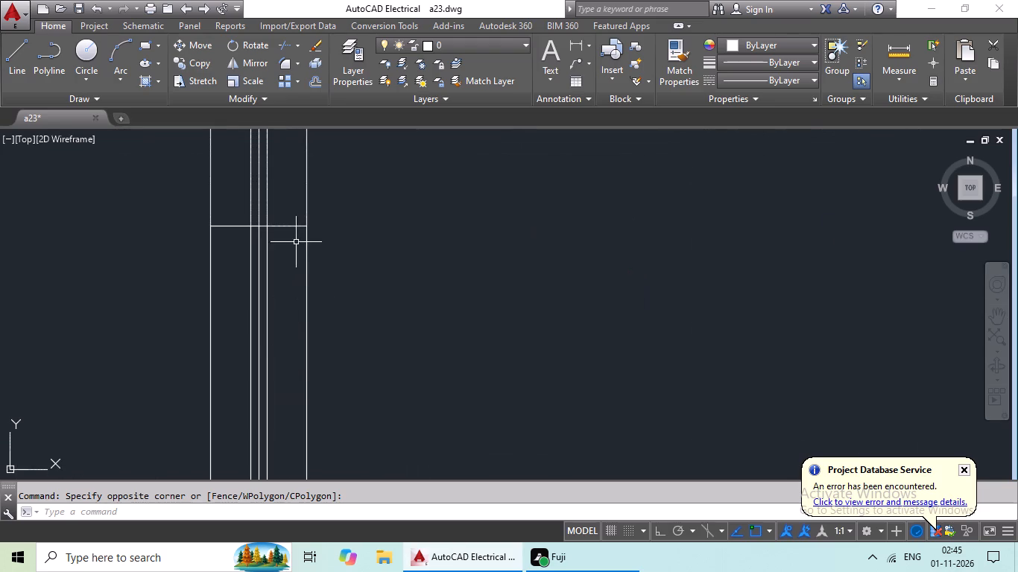
left_click(291, 226)
scroll(406, 282, "down", 3)
middle_click_drag(414, 296, 627, 296)
scroll(453, 342, "down", 3)
middle_click_drag(411, 357, 543, 354)
scroll(402, 366, "up", 5)
left_click(411, 287)
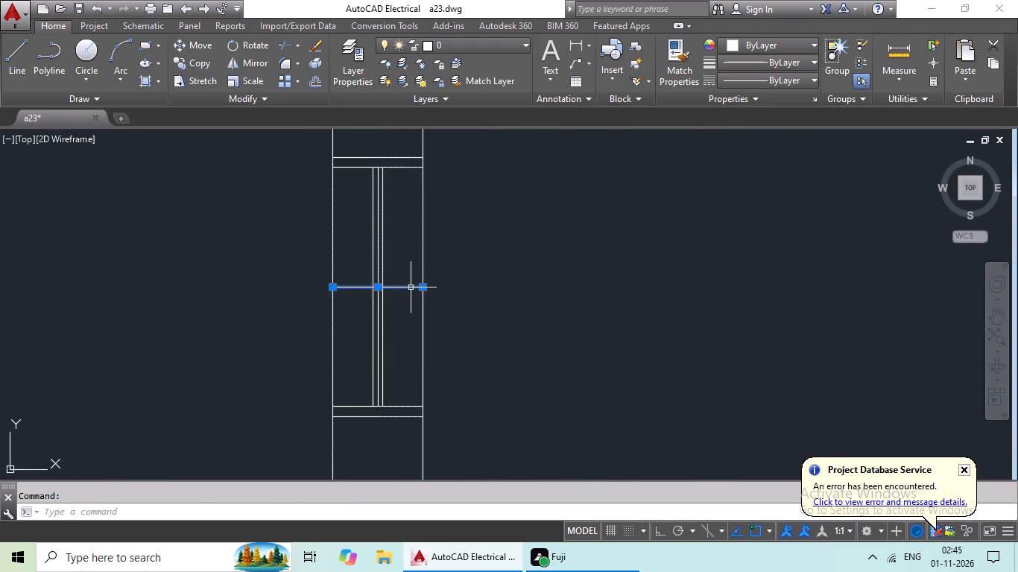
Add to the selection the outer east wall marker lines of the lower small room and the larger room directly south of it.
scroll(501, 309, "down", 2)
middle_click_drag(529, 333, 493, 239)
scroll(548, 294, "down", 2)
middle_click_drag(539, 297, 364, 285)
middle_click_drag(564, 323, 423, 323)
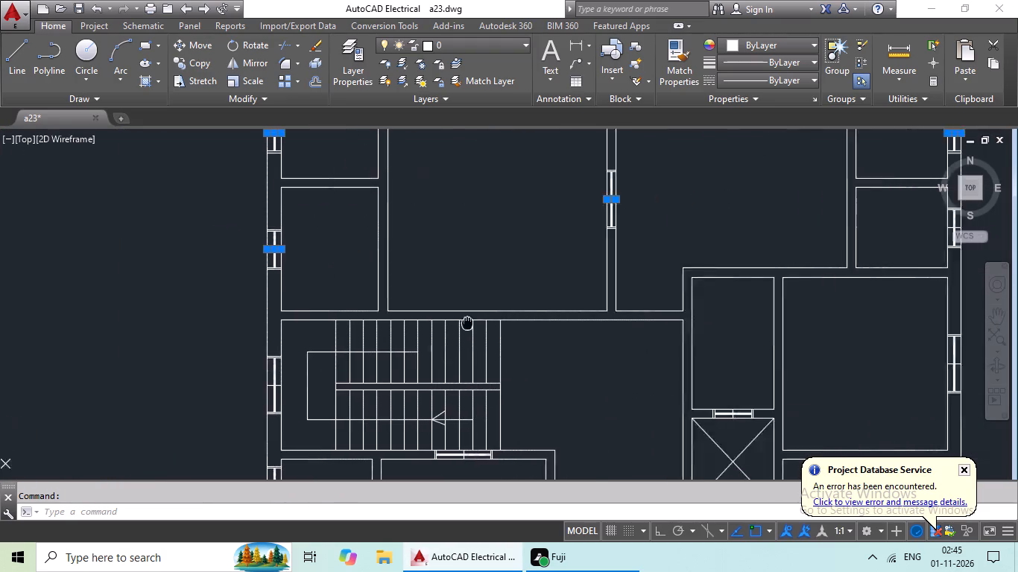
middle_click_drag(423, 323, 358, 329)
middle_click_drag(610, 331, 410, 310)
scroll(602, 206, "up", 4)
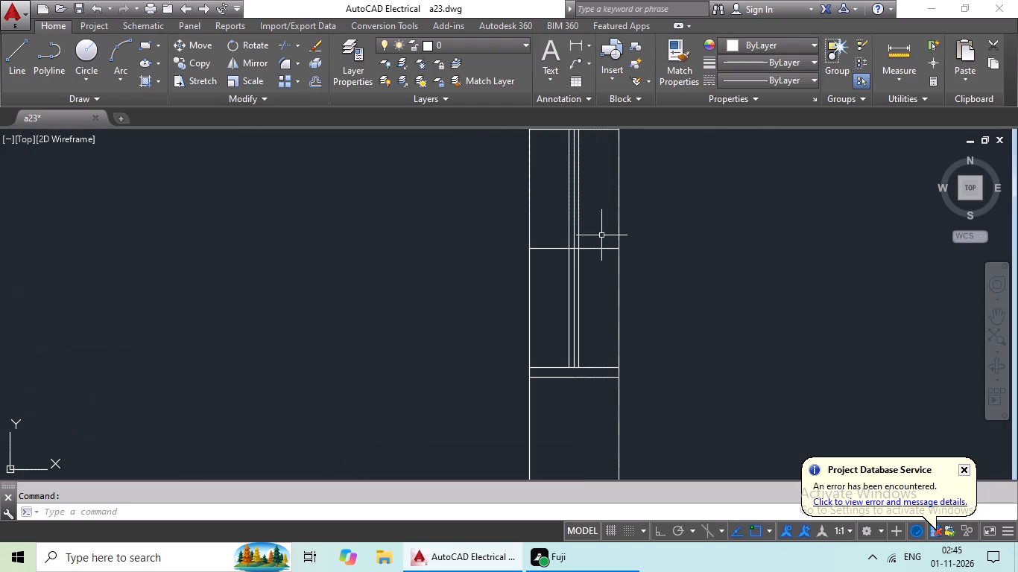
left_click(601, 250)
scroll(493, 287, "down", 3)
scroll(440, 319, "down", 2)
middle_click_drag(430, 326, 432, 322)
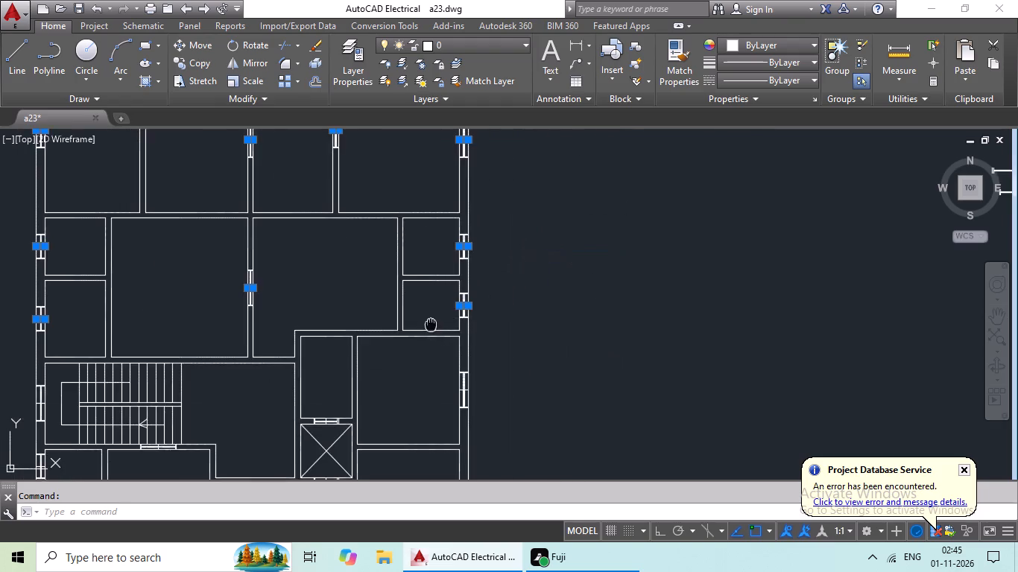
middle_click_drag(432, 322, 467, 223)
scroll(496, 290, "up", 5)
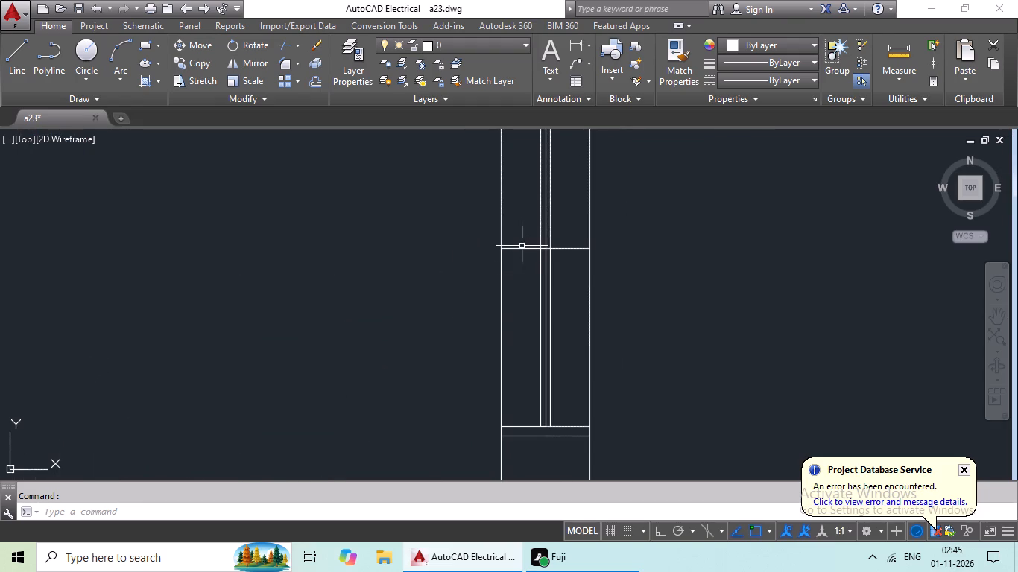
left_click(522, 250)
Add to the selection the marker lines on the north wall of the crossed shaft and the south wall of the staircase.
scroll(429, 308, "down", 4)
middle_click_drag(413, 325, 654, 270)
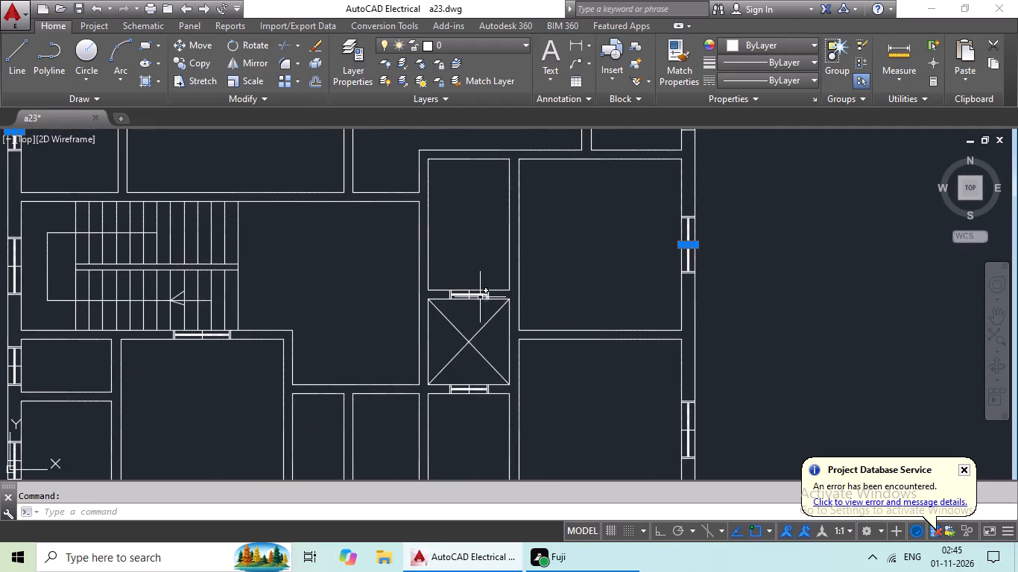
scroll(471, 297, "up", 4)
left_click(453, 287)
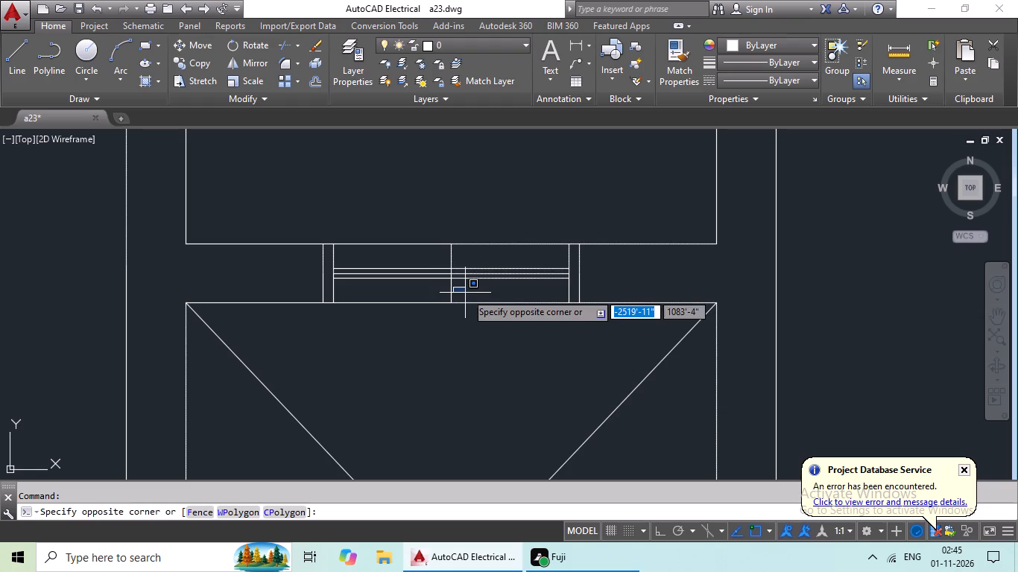
left_click(447, 293)
scroll(479, 293, "down", 2)
middle_click_drag(431, 323, 602, 257)
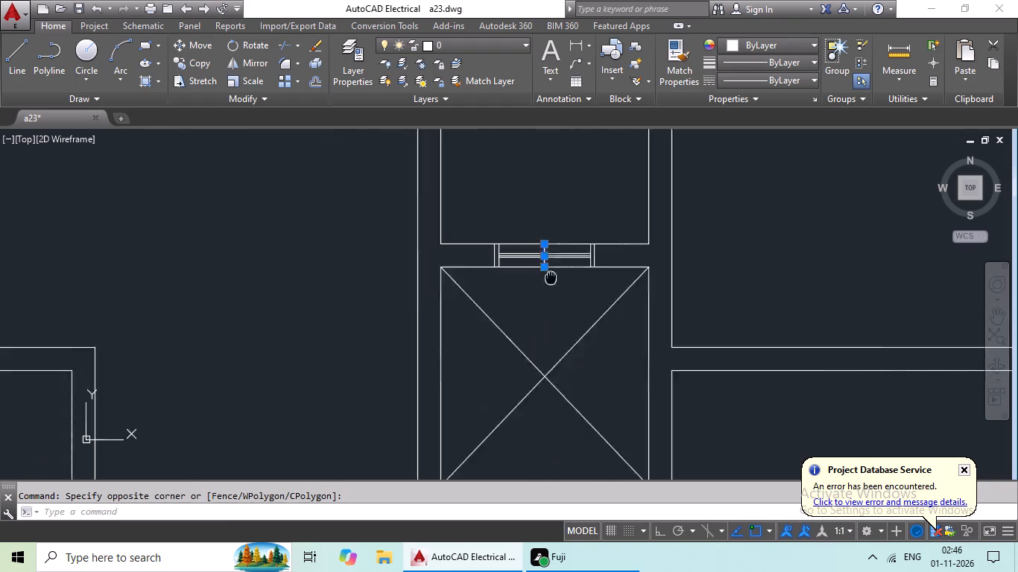
scroll(498, 295, "down", 2)
middle_click_drag(458, 308, 560, 282)
scroll(397, 299, "up", 3)
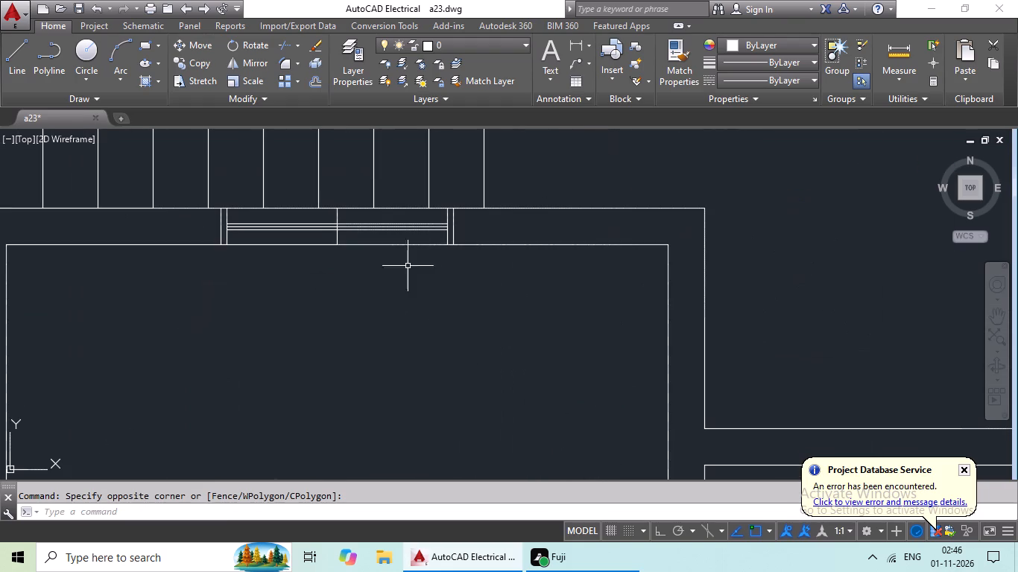
left_click(337, 238)
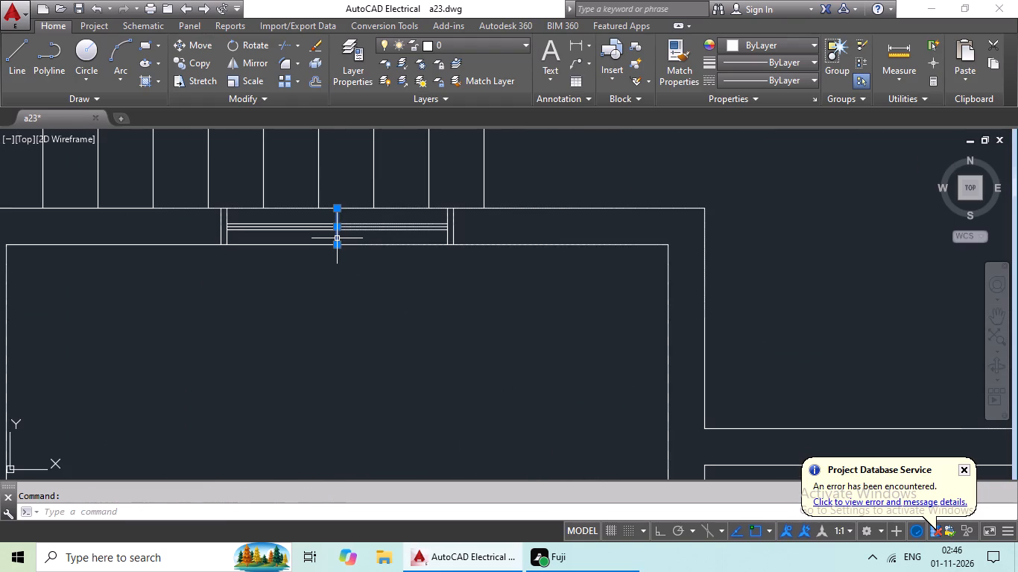
Add to the selection the outer west wall marker lines of the staircase and the small room directly south of it.
scroll(404, 243, "down", 3)
middle_click_drag(237, 243, 258, 358)
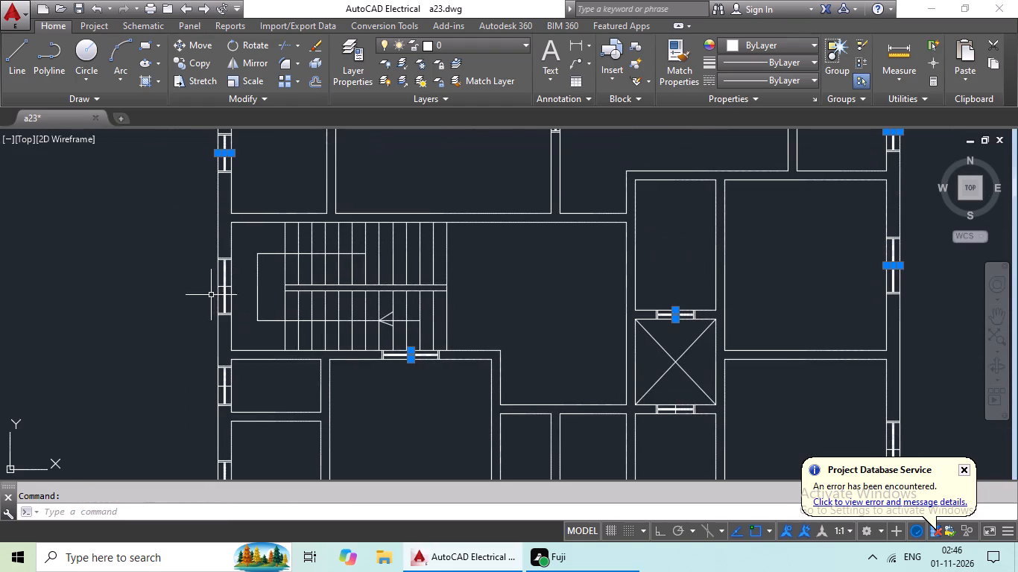
scroll(230, 290, "up", 3)
left_click(219, 276)
scroll(285, 273, "down", 5)
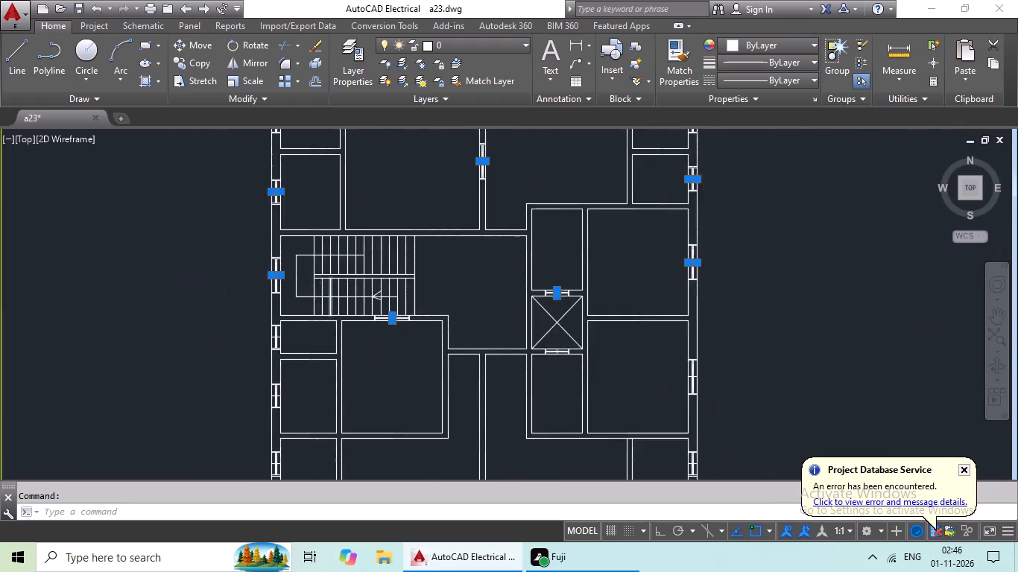
scroll(331, 285, "down", 1)
middle_click_drag(442, 277, 467, 188)
scroll(324, 232, "up", 1)
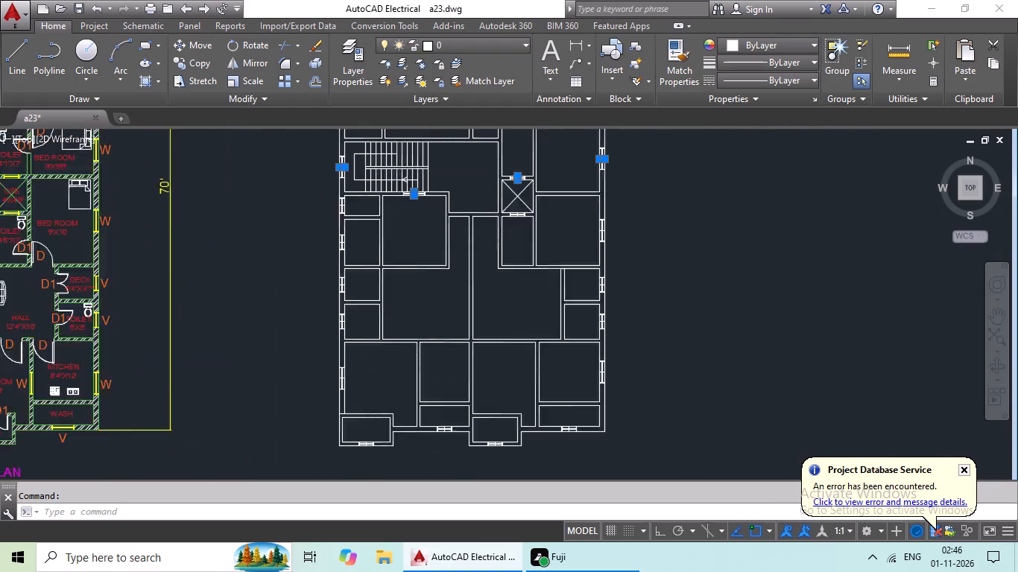
scroll(326, 231, "up", 2)
middle_click_drag(373, 185, 364, 257)
scroll(358, 242, "up", 4)
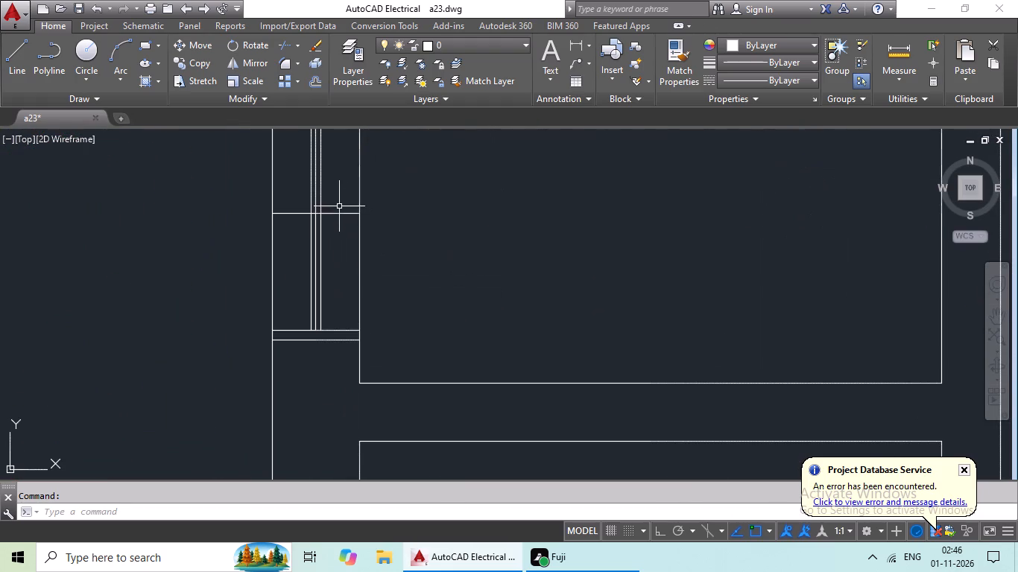
left_click(338, 215)
scroll(481, 212, "down", 2)
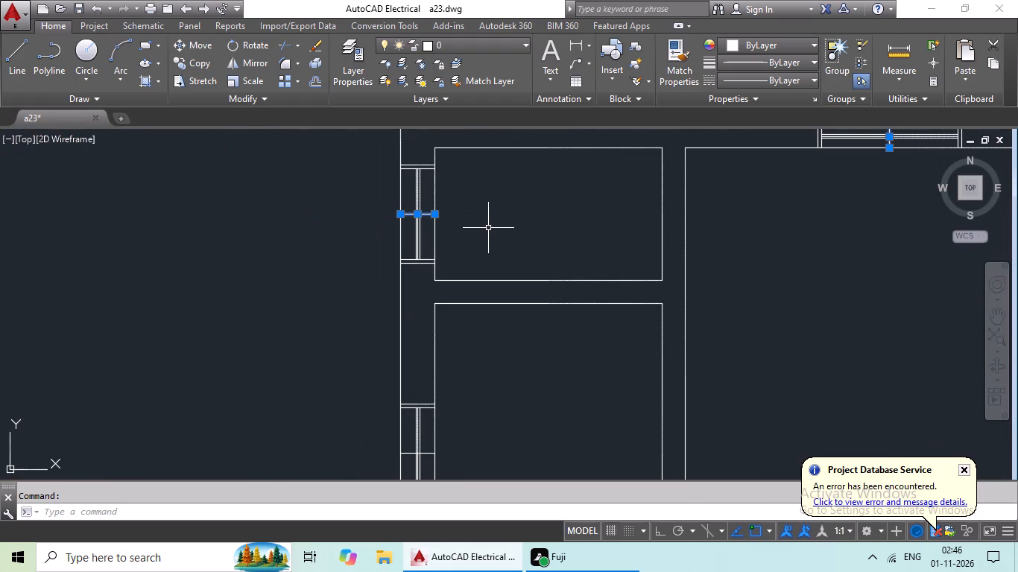
Add to the selection the marker line on the south wall of the crossed shaft.
scroll(521, 241, "down", 1)
middle_click_drag(537, 239, 452, 227)
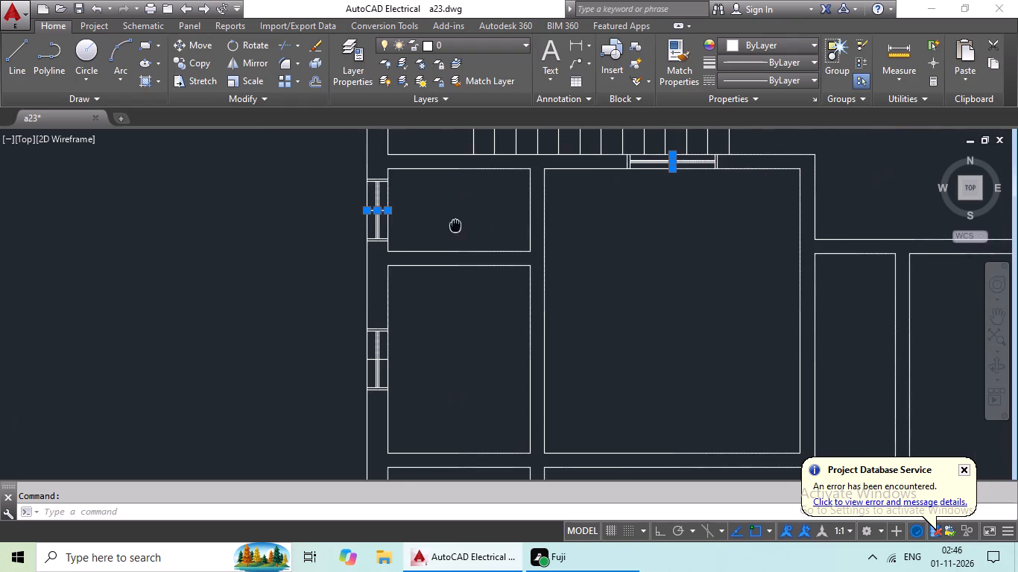
scroll(477, 235, "down", 1)
middle_click_drag(566, 273, 393, 306)
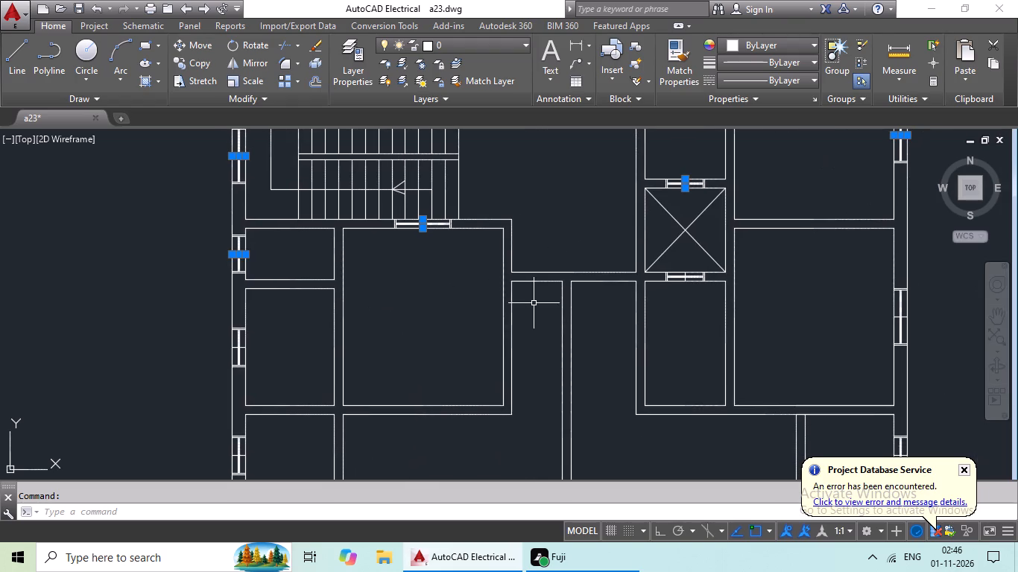
middle_click_drag(534, 302, 382, 302)
scroll(534, 280, "up", 4)
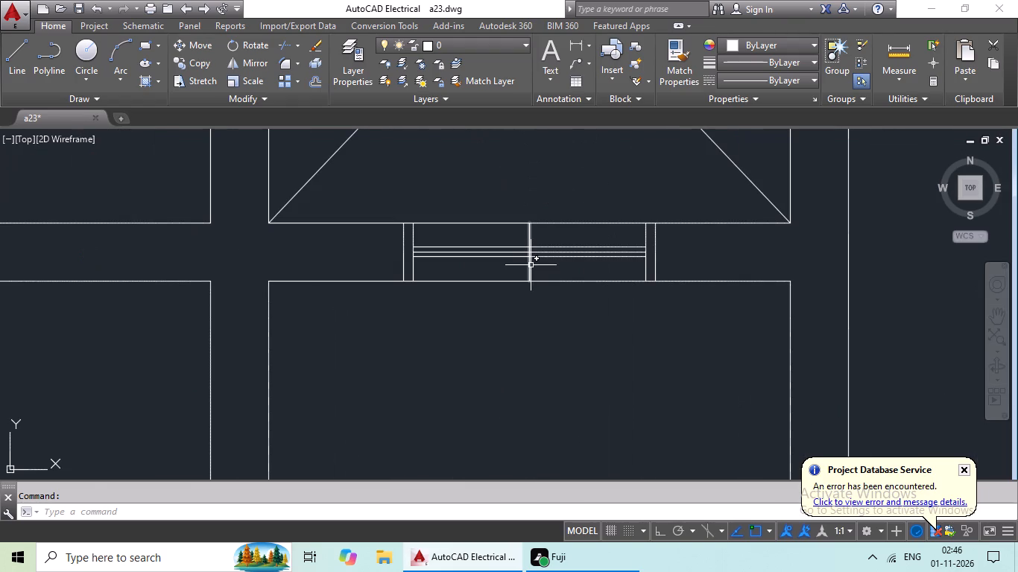
left_click(531, 264)
Add to the selection the outer marker lines of the second west room south of the staircase and the large east room southeast of the shaft.
scroll(555, 276, "down", 5)
middle_click_drag(569, 332, 567, 336)
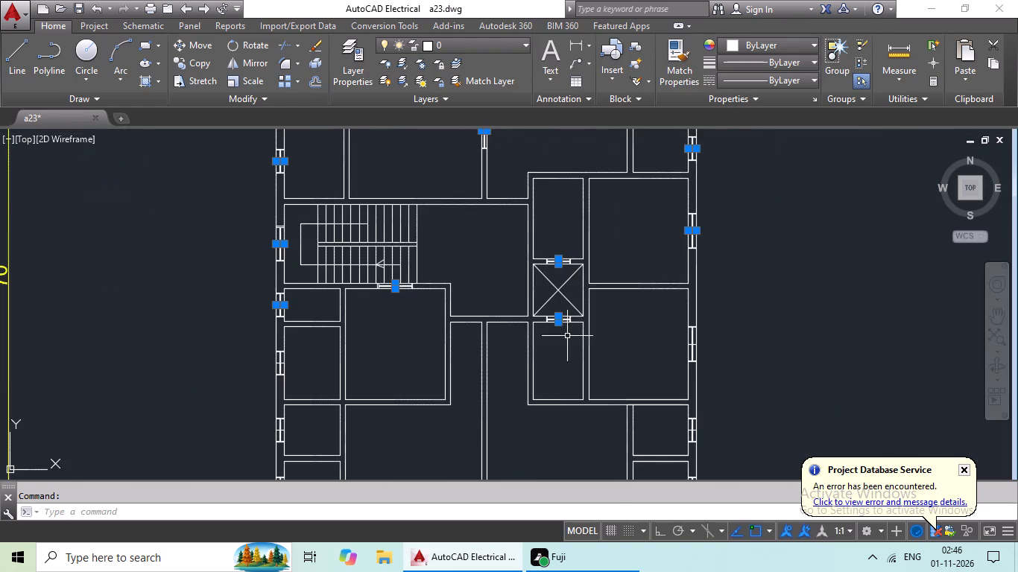
middle_click_drag(567, 336, 583, 278)
middle_click_drag(423, 323, 548, 283)
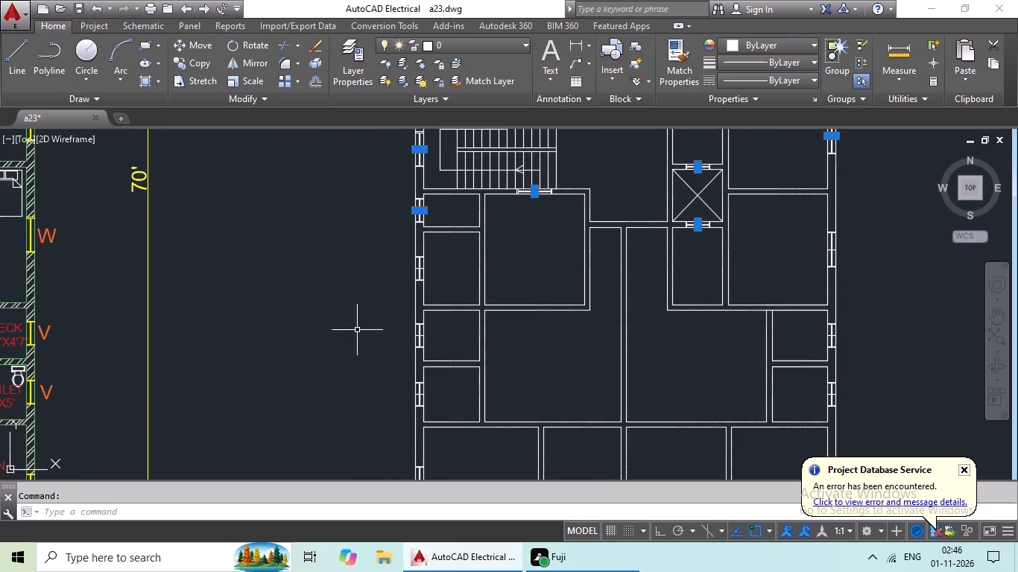
scroll(417, 264, "up", 5)
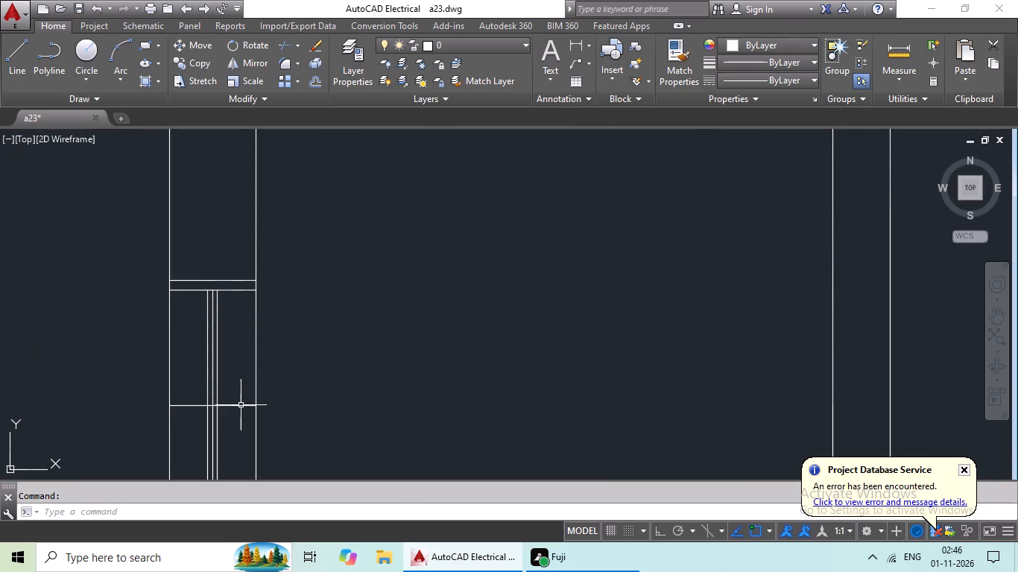
left_click(241, 405)
scroll(469, 320, "down", 3)
middle_click_drag(484, 328, 382, 293)
scroll(478, 296, "down", 2)
middle_click_drag(557, 322, 391, 321)
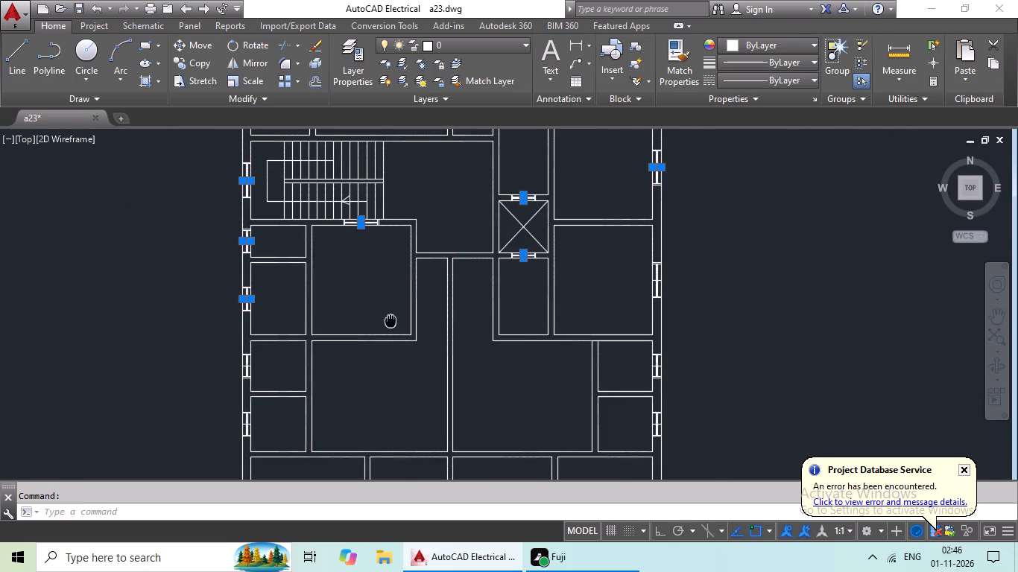
scroll(668, 279, "up", 4)
left_click(611, 279)
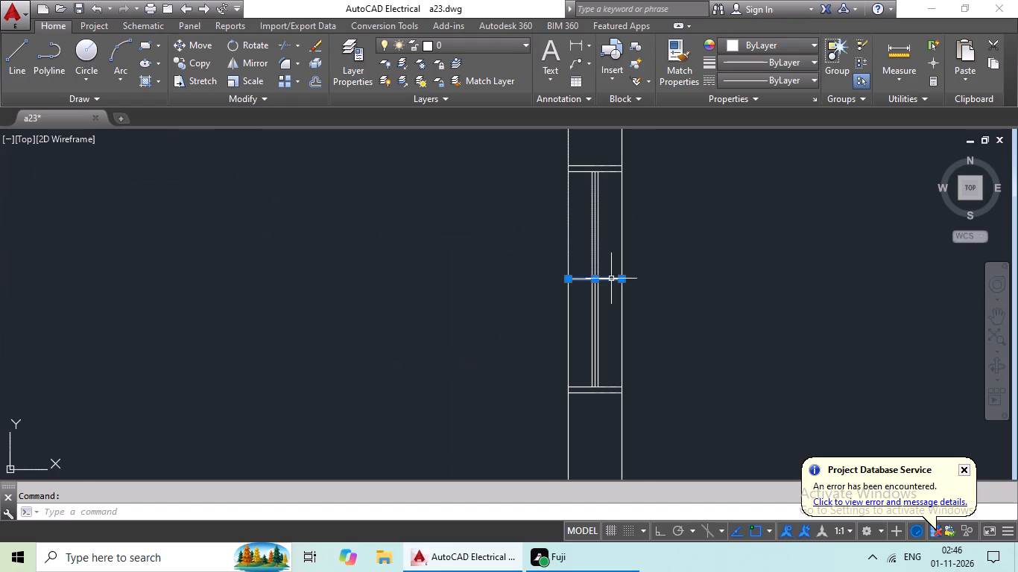
Add to the selection the outer west and east wall marker lines of the upper small rooms beside the southern halls.
scroll(607, 282, "down", 2)
middle_click_drag(494, 311, 590, 254)
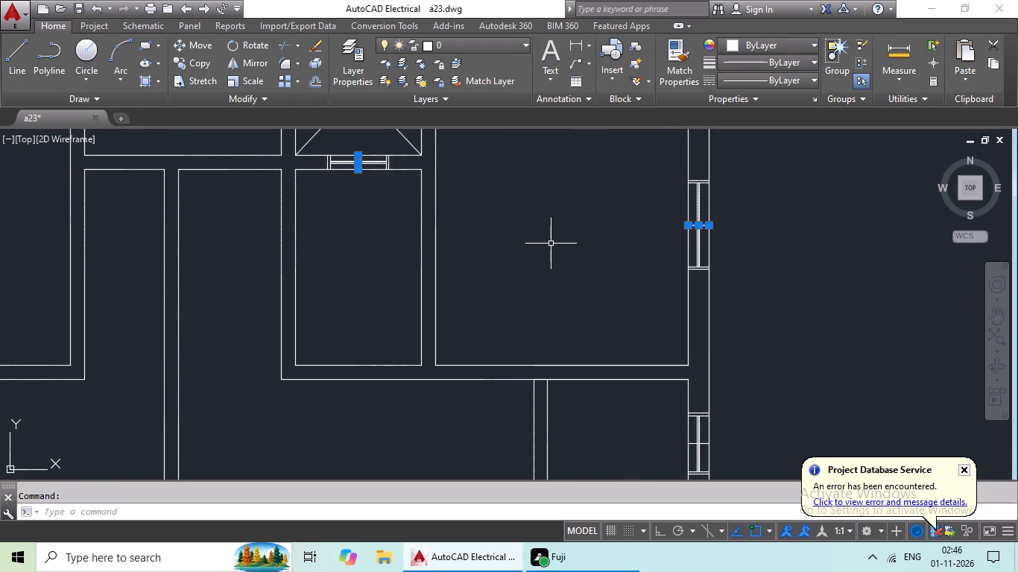
scroll(551, 200, "down", 2)
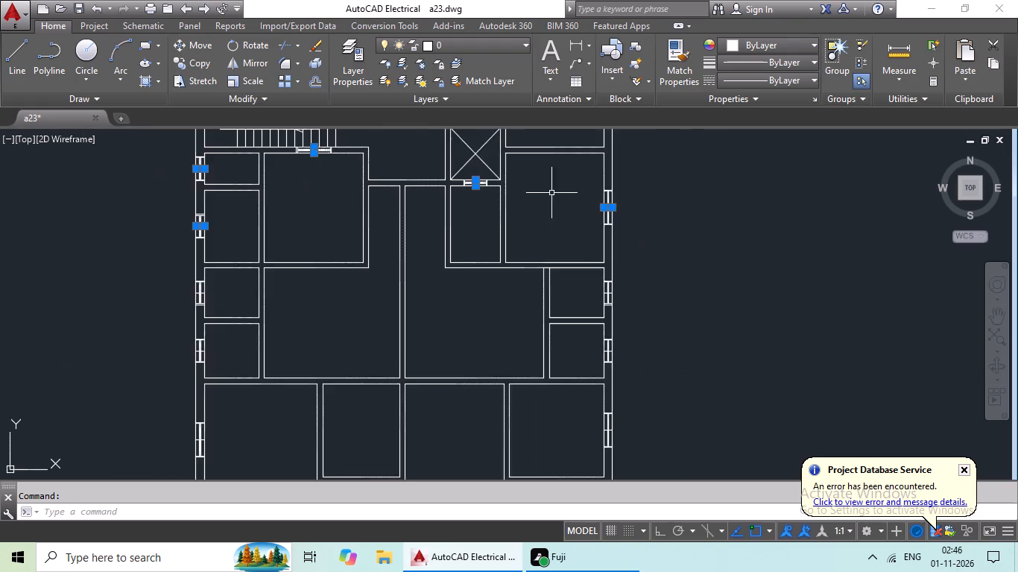
scroll(552, 227, "down", 1)
scroll(329, 276, "up", 4)
left_click(343, 222)
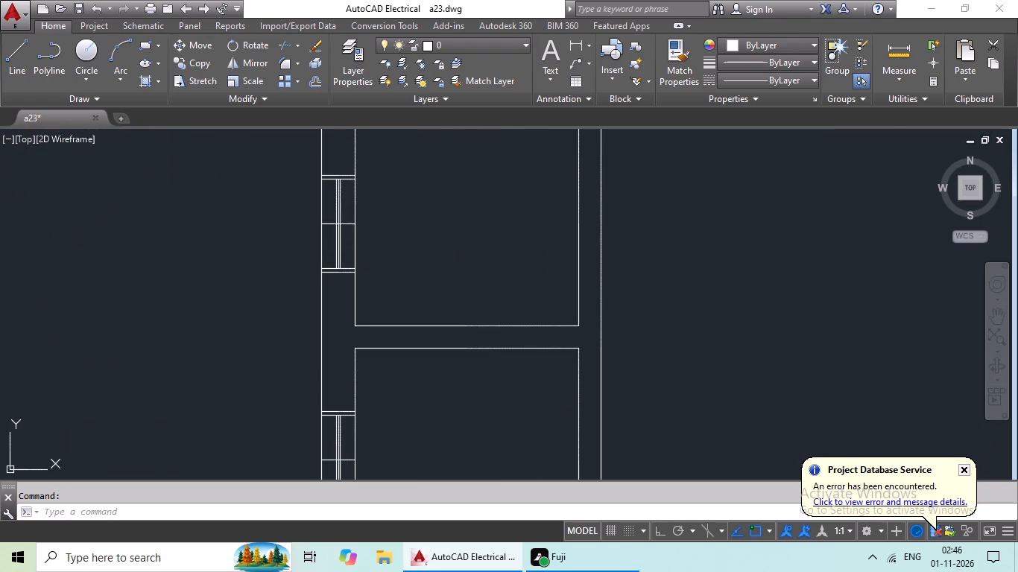
scroll(458, 215, "down", 3)
middle_click_drag(510, 226, 239, 277)
scroll(580, 267, "up", 3)
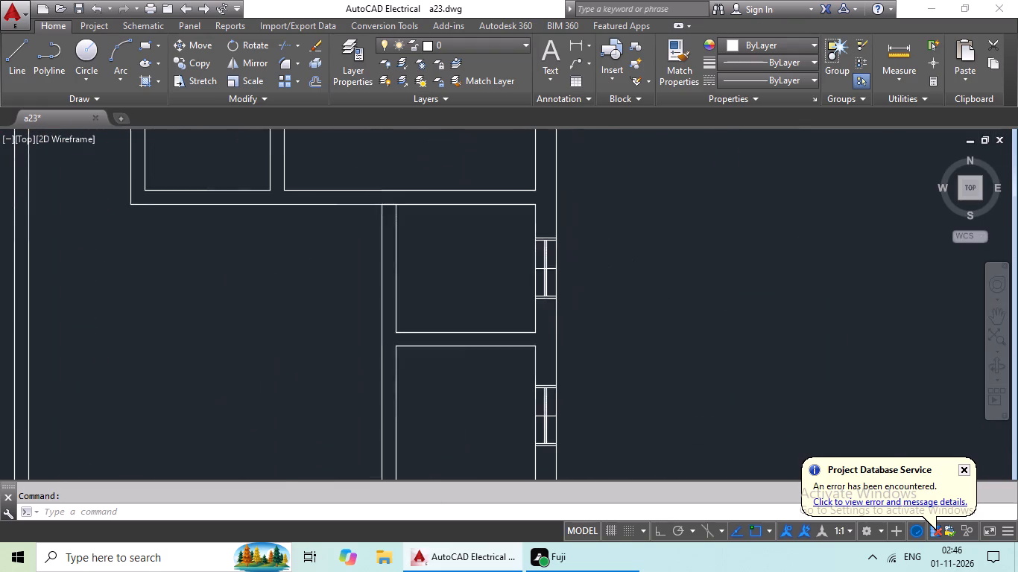
left_click(534, 270)
Add to the selection the outer west and east wall marker lines of the lower small rooms beside the southern halls.
scroll(513, 280, "down", 4)
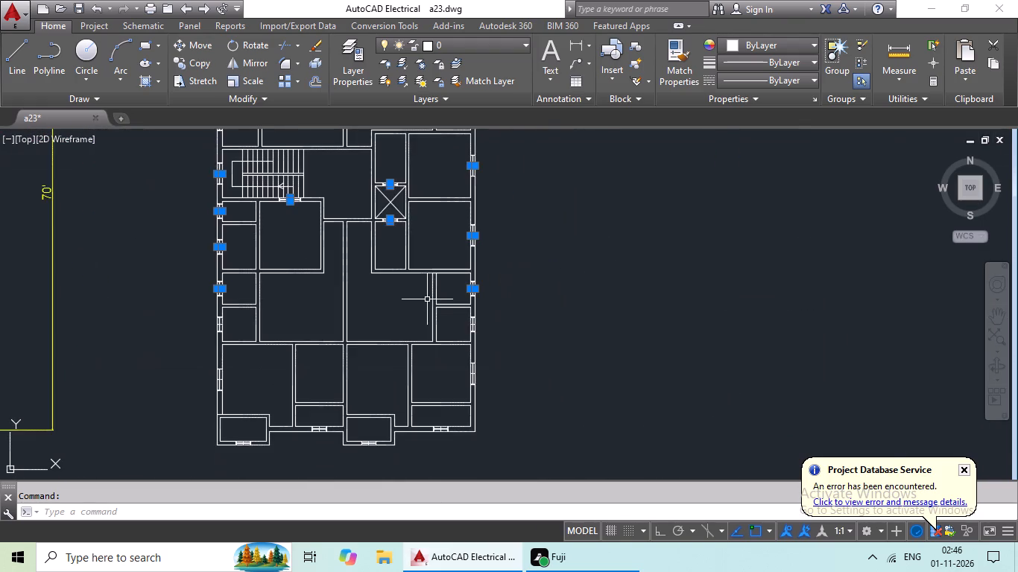
middle_click_drag(427, 299, 490, 216)
scroll(285, 245, "up", 5)
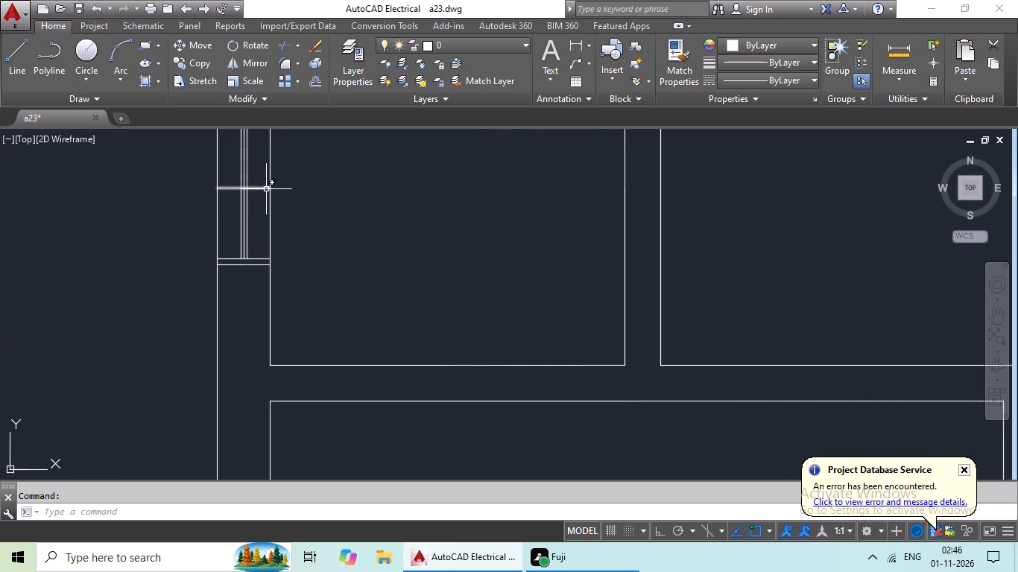
left_click(256, 188)
scroll(428, 214, "down", 2)
middle_click_drag(480, 263, 329, 317)
scroll(450, 285, "down", 2)
middle_click_drag(499, 292, 288, 309)
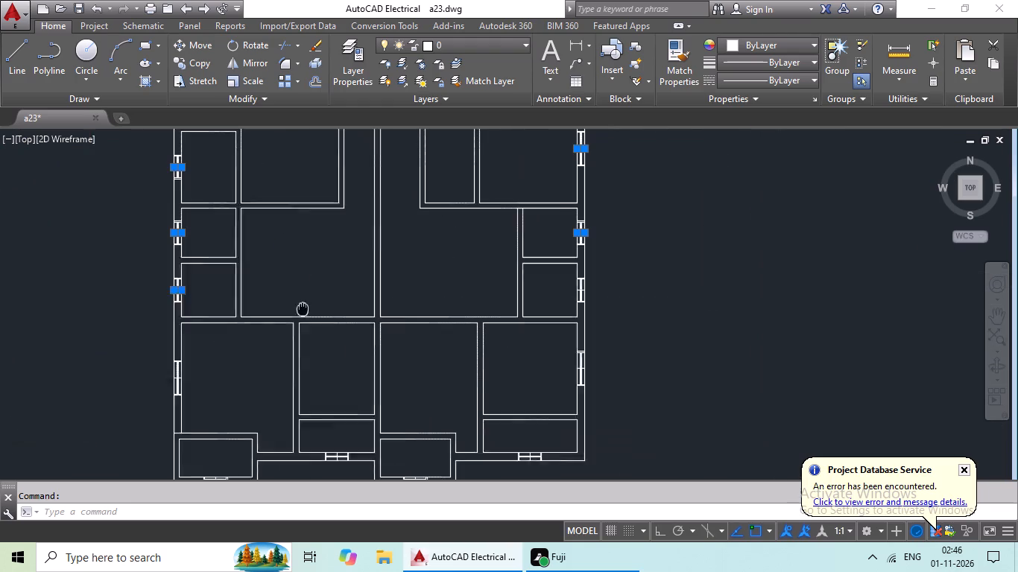
scroll(551, 290, "up", 4)
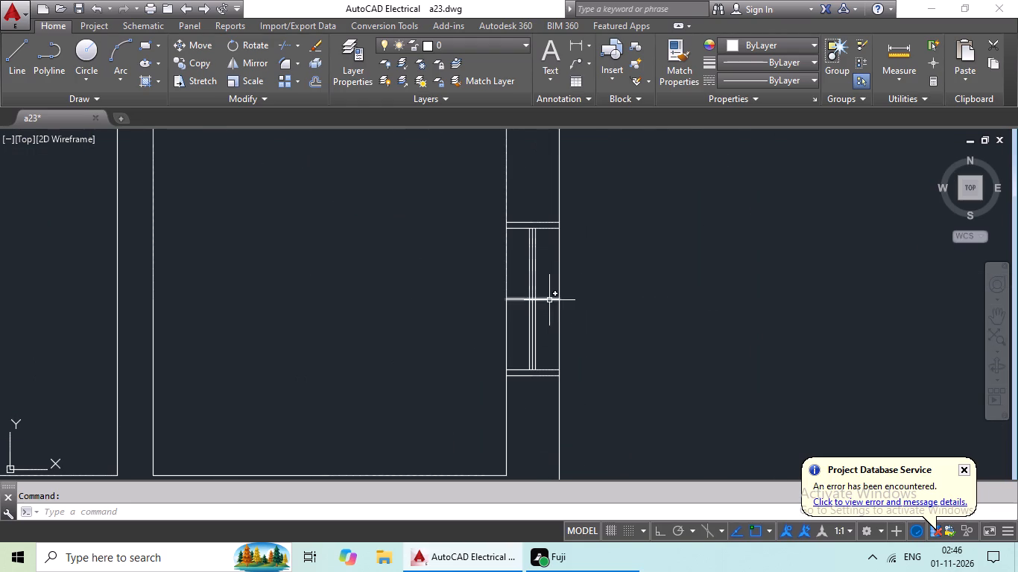
left_click(549, 300)
Add to the selection the marker lines on the southeast room's outer east wall and the south wall of the narrow room below it.
scroll(431, 310, "down", 4)
middle_click_drag(418, 317, 434, 247)
scroll(464, 317, "up", 5)
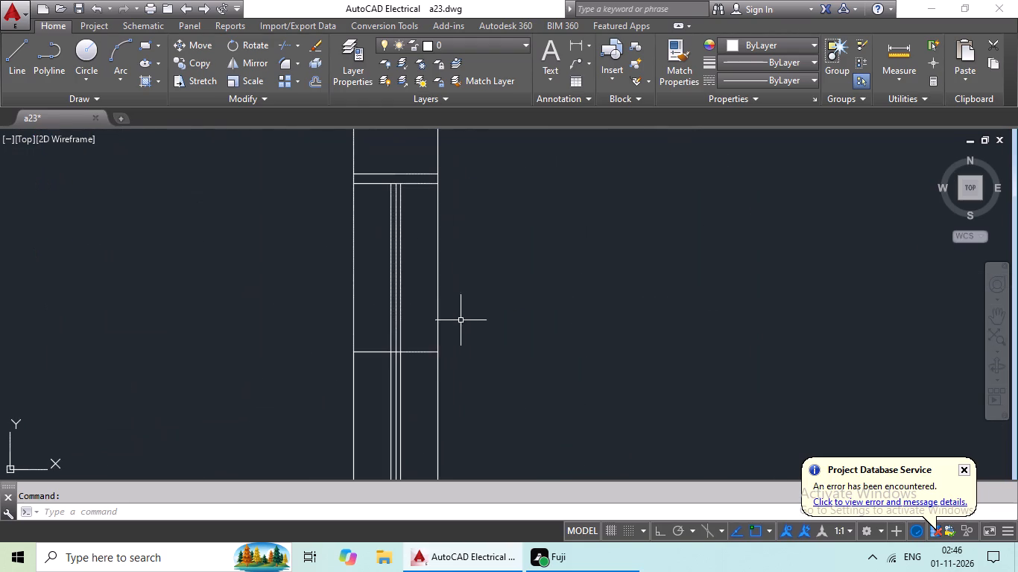
left_click(420, 352)
scroll(333, 322, "down", 4)
middle_click_drag(332, 322, 414, 217)
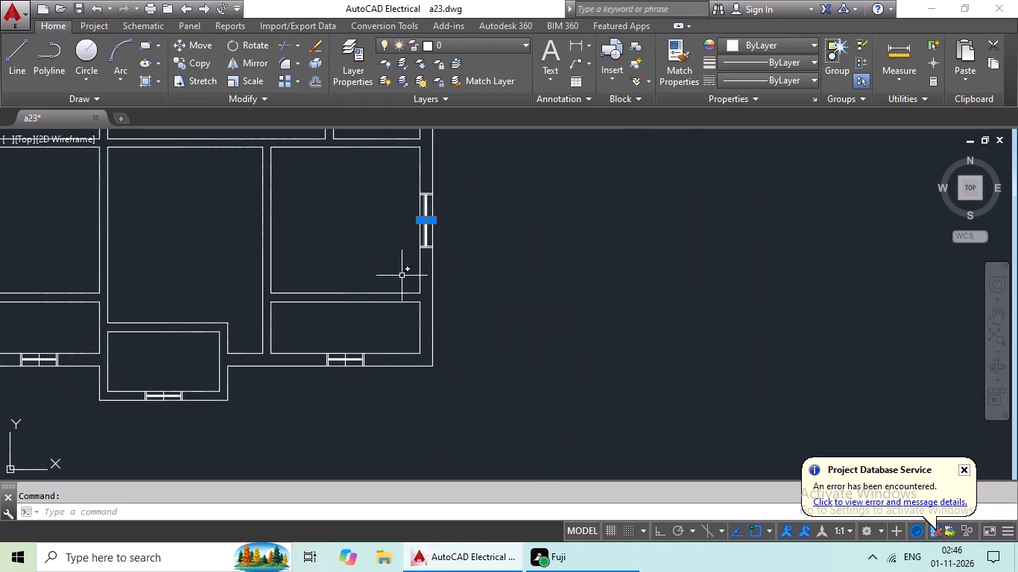
scroll(352, 360, "up", 4)
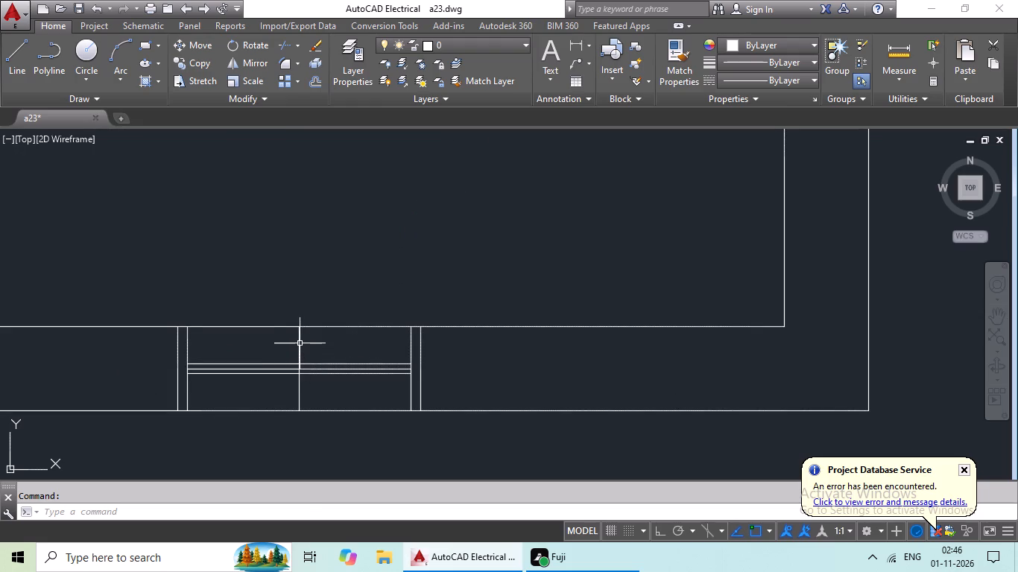
left_click_drag(301, 342, 286, 348)
Add to the selection the south wall marker lines of the eastern projecting room and the narrow room just west of it.
scroll(385, 323, "down", 3)
scroll(254, 330, "down", 3)
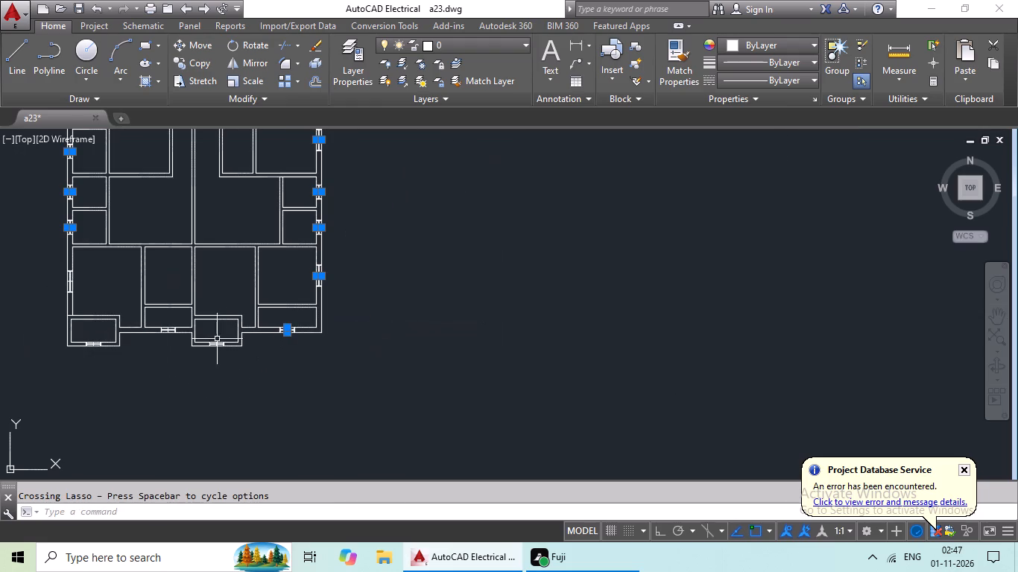
scroll(221, 343, "up", 6)
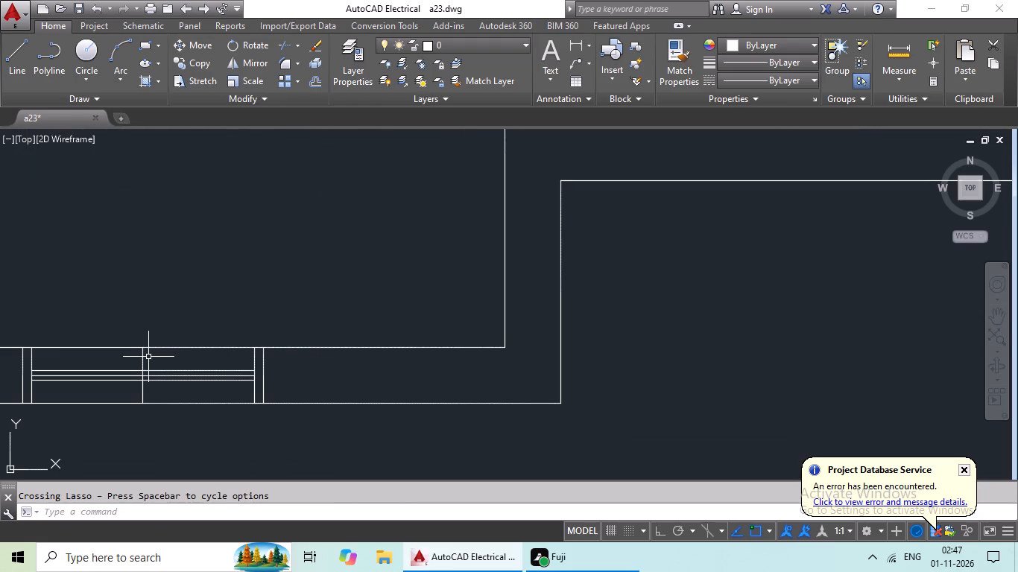
left_click(144, 357)
scroll(344, 317, "down", 4)
scroll(168, 282, "up", 4)
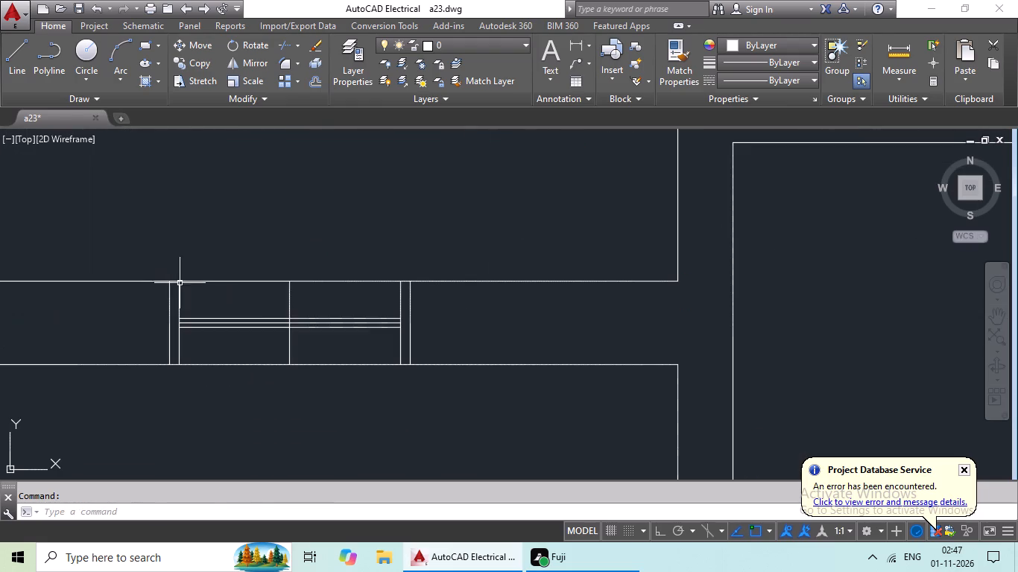
left_click(291, 303)
Add to the selection the marker lines on the western projecting room's south wall and the southwest room's outer west wall.
scroll(452, 281, "down", 3)
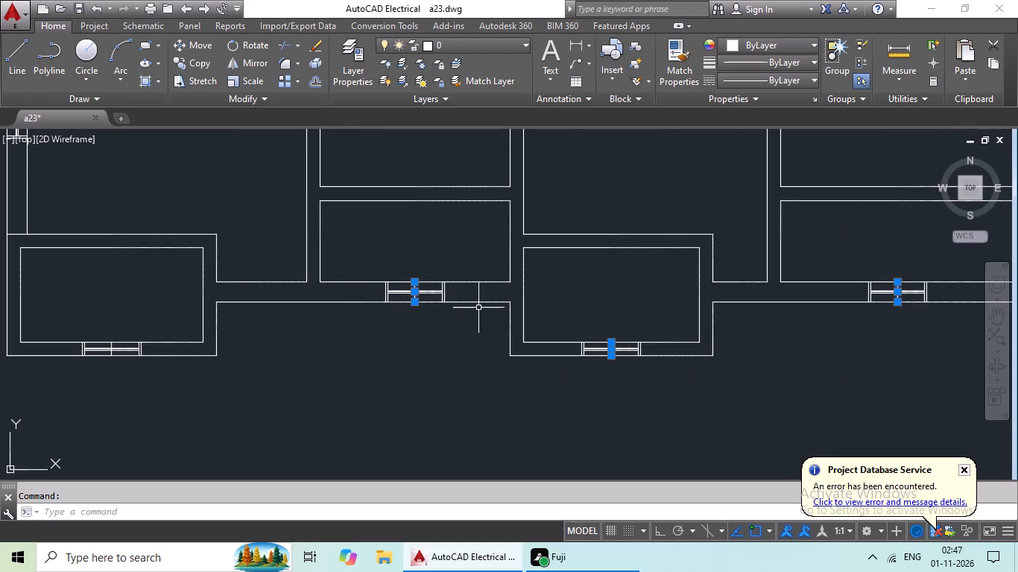
middle_click_drag(250, 334, 524, 331)
scroll(391, 343, "up", 5)
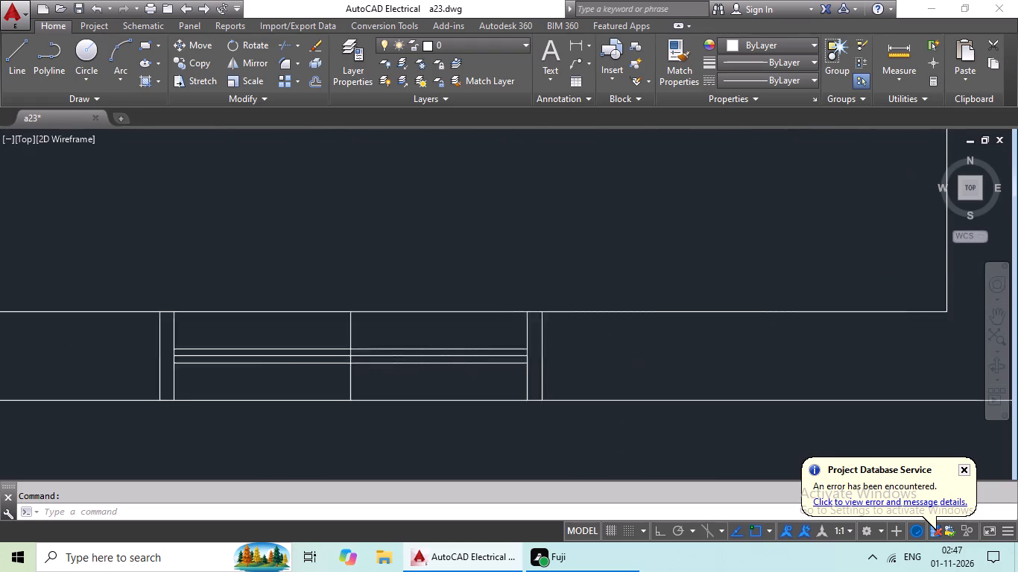
left_click(326, 320)
scroll(466, 298, "down", 5)
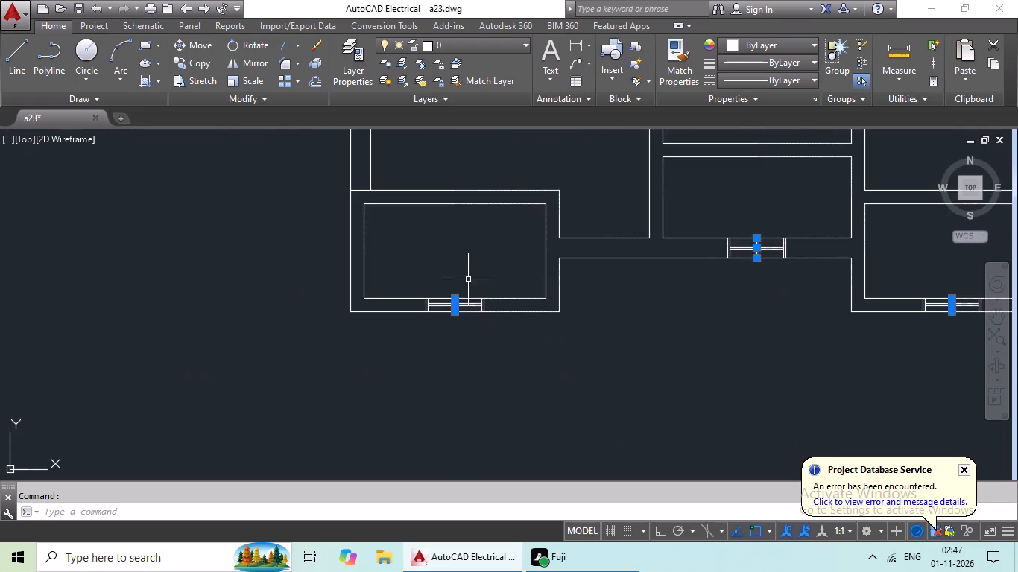
middle_click_drag(501, 245, 446, 406)
scroll(314, 216, "up", 3)
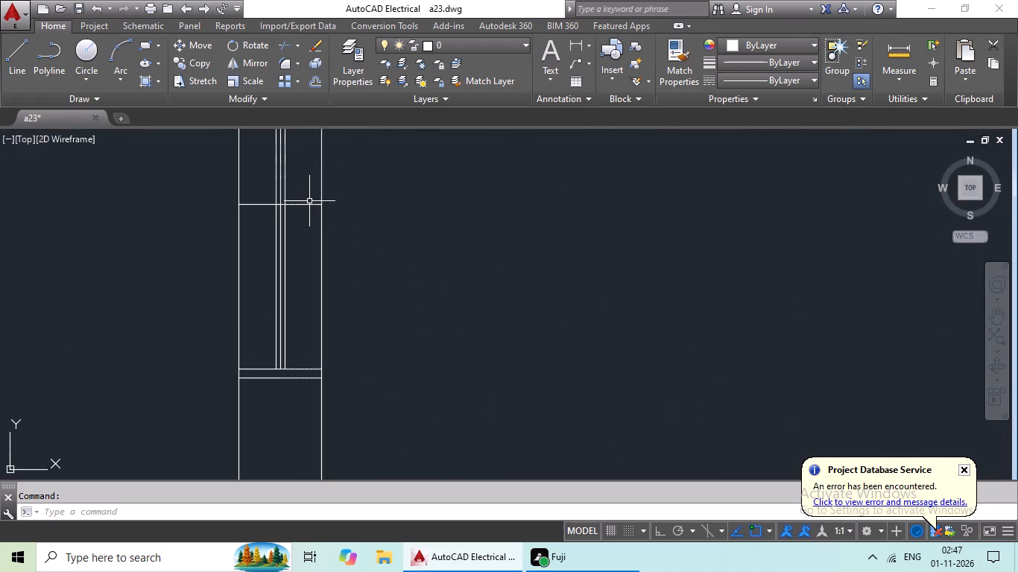
left_click(307, 206)
Erase all the selected centre marker lines from the floor plan's walls.
scroll(533, 239, "down", 7)
middle_click_drag(594, 269, 489, 336)
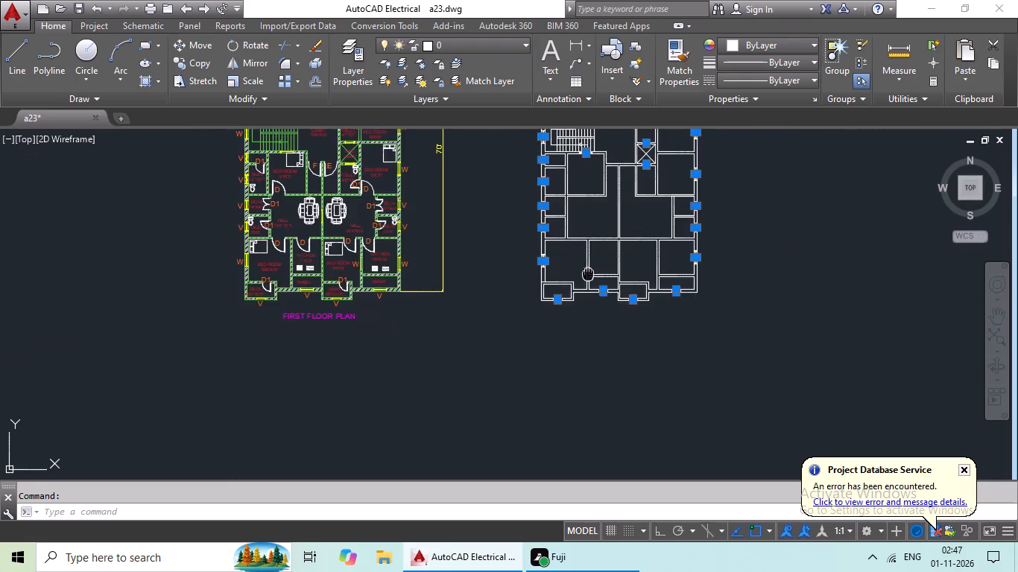
middle_click_drag(489, 336, 443, 363)
middle_click_drag(506, 306, 457, 396)
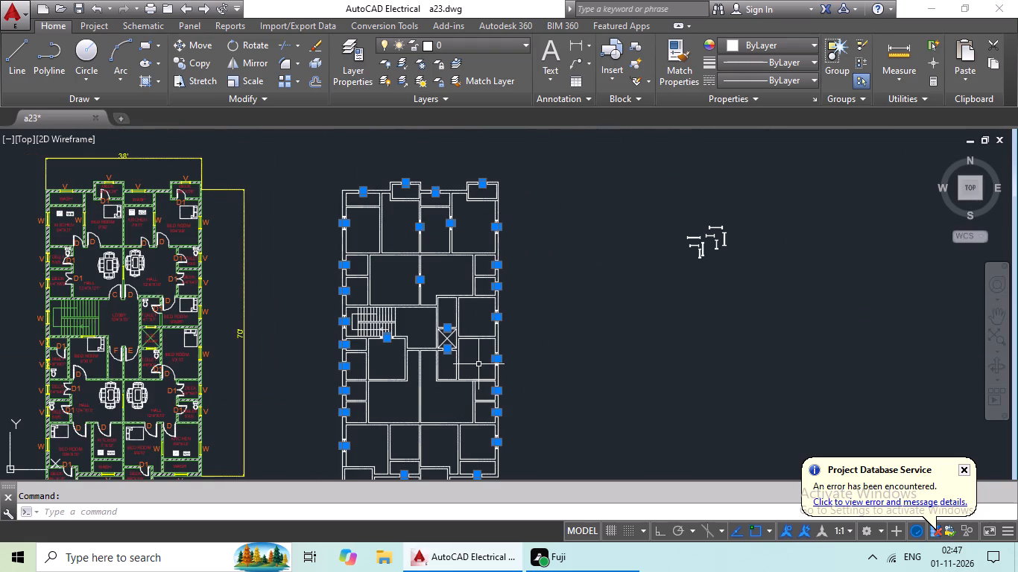
key("Delete")
Erase the group of spare H-shaped source symbols lying east of the floor plan.
scroll(739, 226, "up", 1)
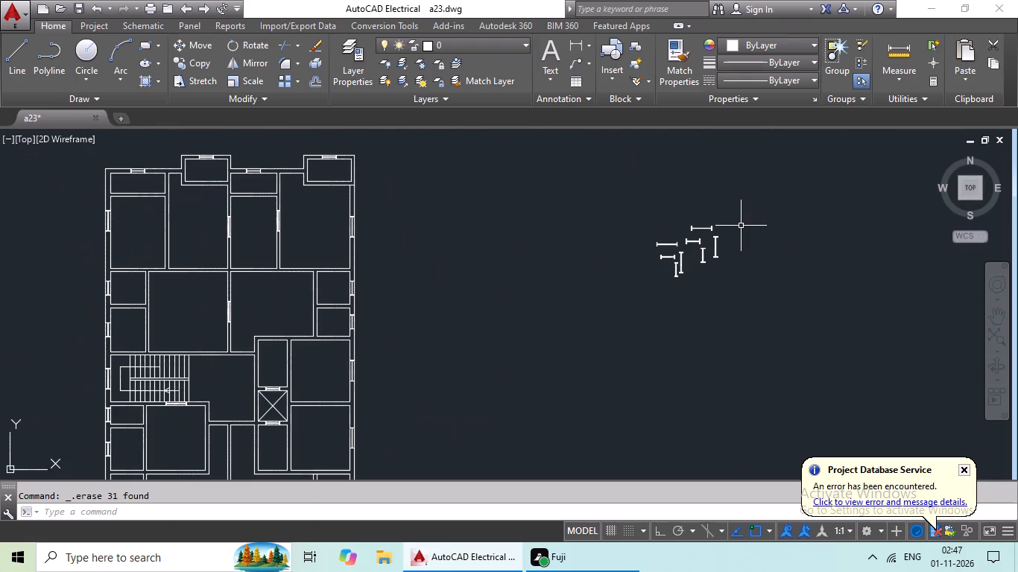
left_click_drag(768, 209, 783, 354)
key("Delete")
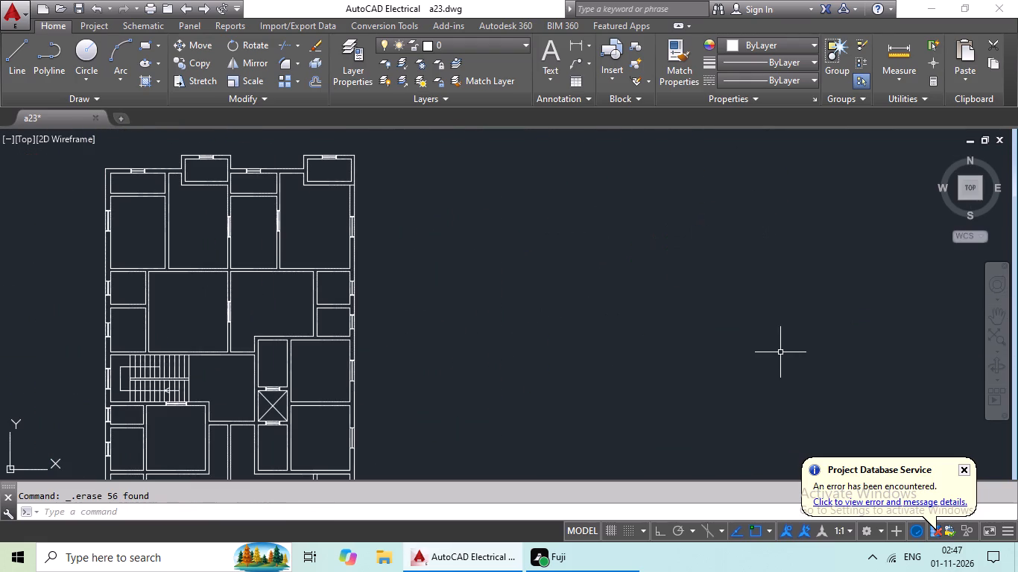
With Ortho on, draw a line about 6" long across the northwest large room's south wall, just east of the partition below.
middle_click_drag(562, 312, 710, 371)
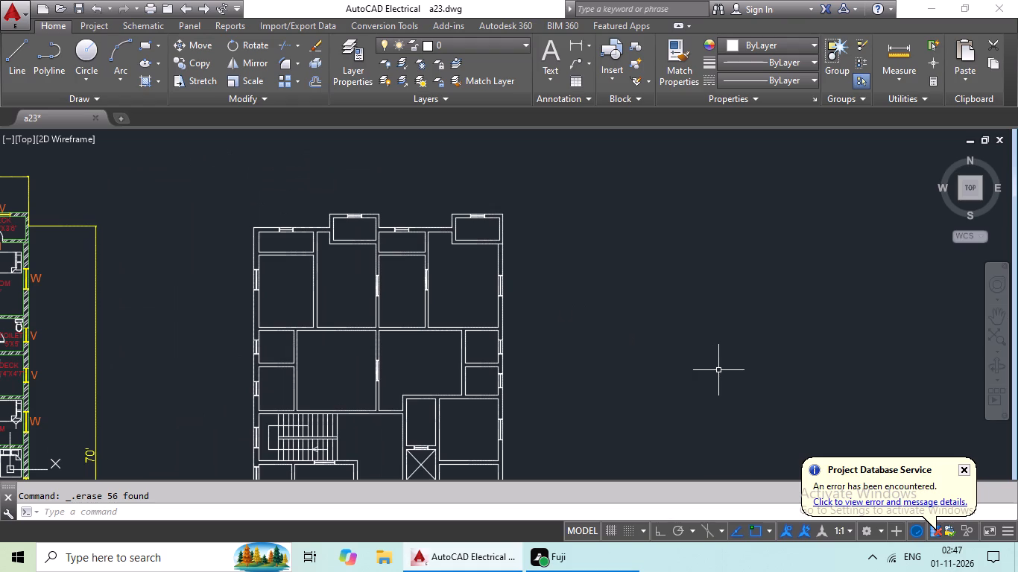
left_click(4, 47)
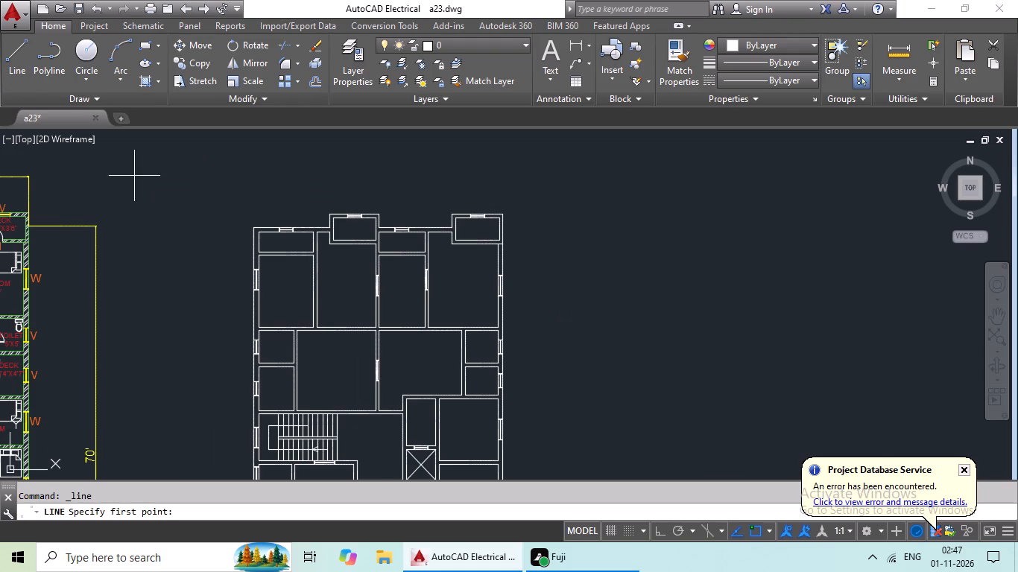
scroll(259, 272, "up", 2)
middle_click(345, 343)
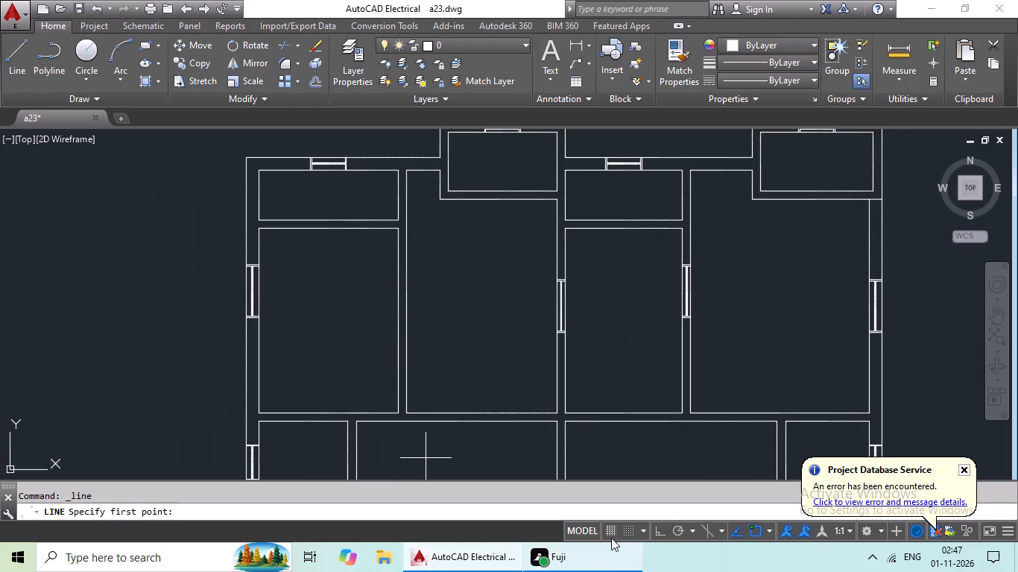
left_click(658, 535)
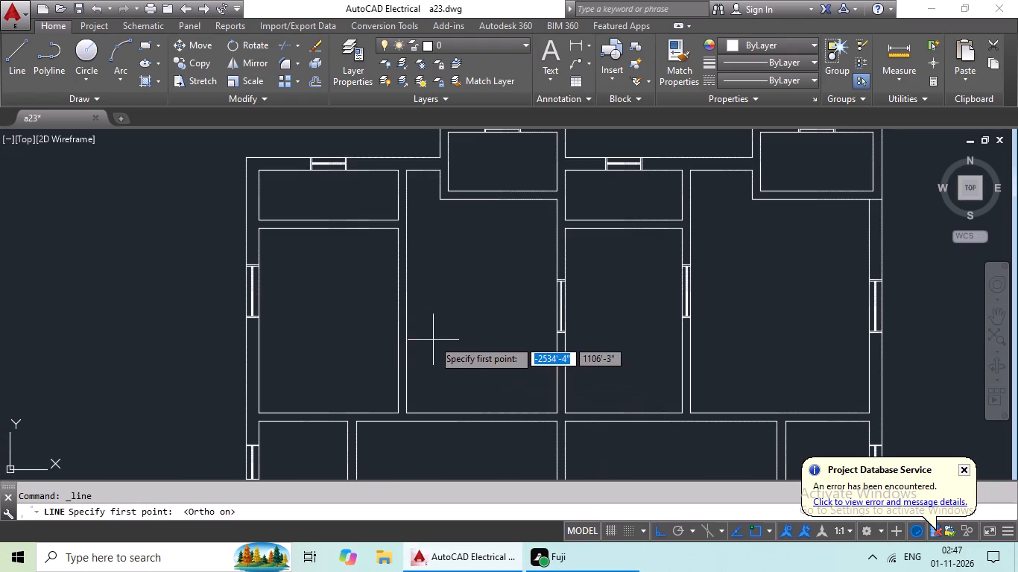
middle_click_drag(502, 305, 564, 372)
middle_click_drag(559, 325, 526, 352)
middle_click_drag(438, 386, 460, 286)
middle_click_drag(439, 413, 464, 327)
scroll(419, 345, "up", 1)
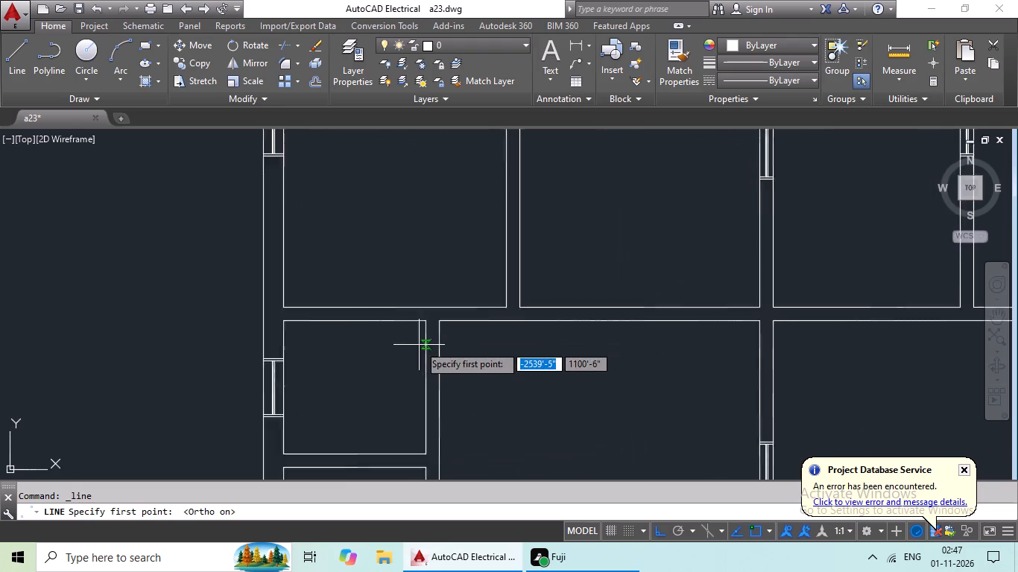
scroll(419, 345, "up", 2)
scroll(466, 281, "up", 3)
scroll(512, 243, "down", 1)
middle_click_drag(503, 252, 398, 297)
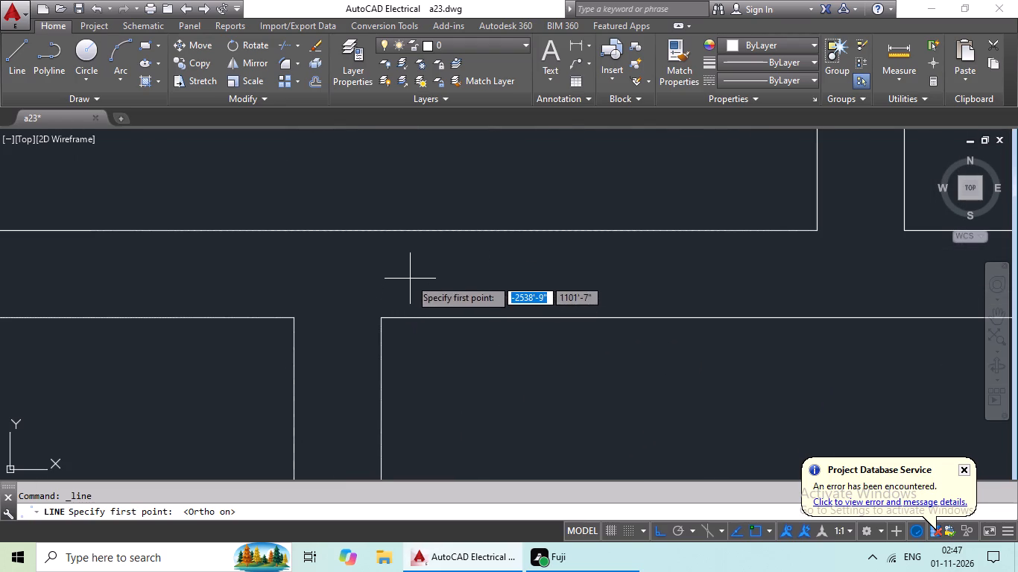
left_click(411, 232)
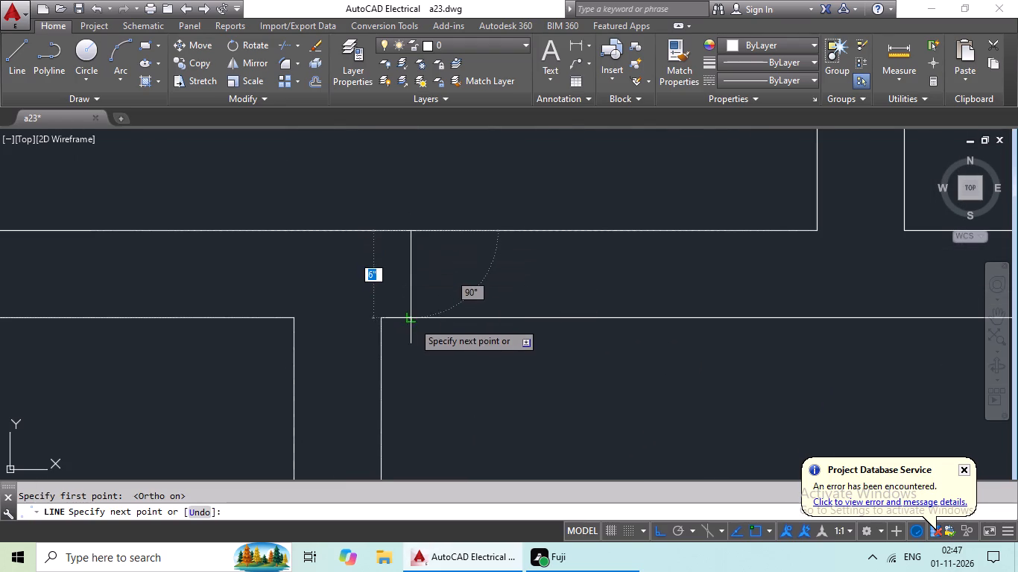
left_click(413, 322)
key("Escape")
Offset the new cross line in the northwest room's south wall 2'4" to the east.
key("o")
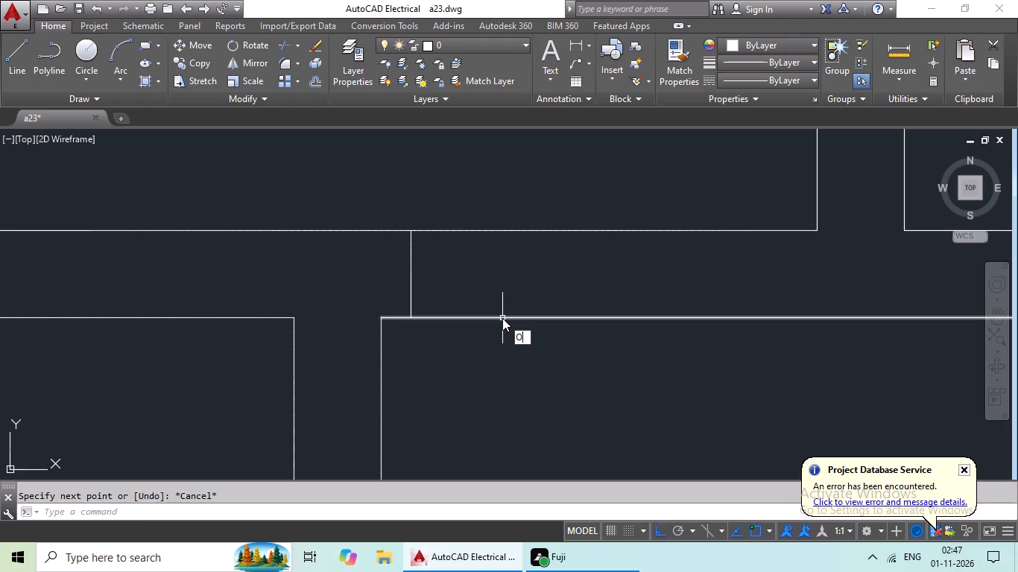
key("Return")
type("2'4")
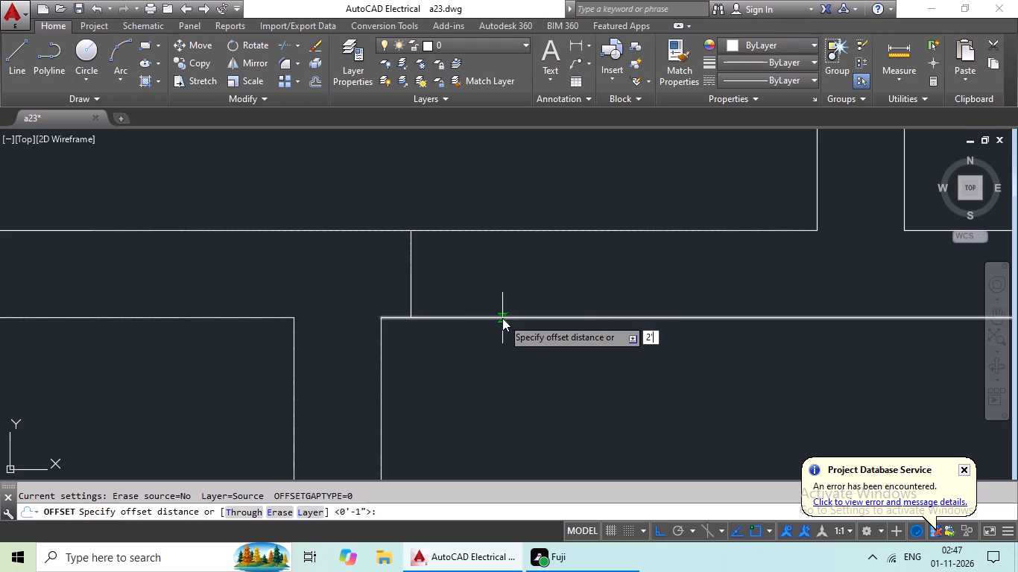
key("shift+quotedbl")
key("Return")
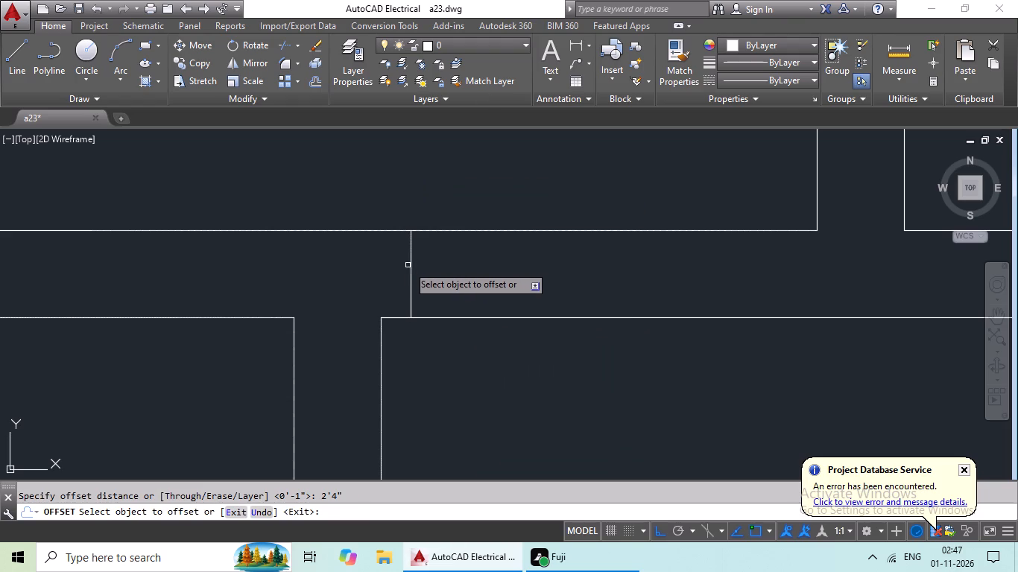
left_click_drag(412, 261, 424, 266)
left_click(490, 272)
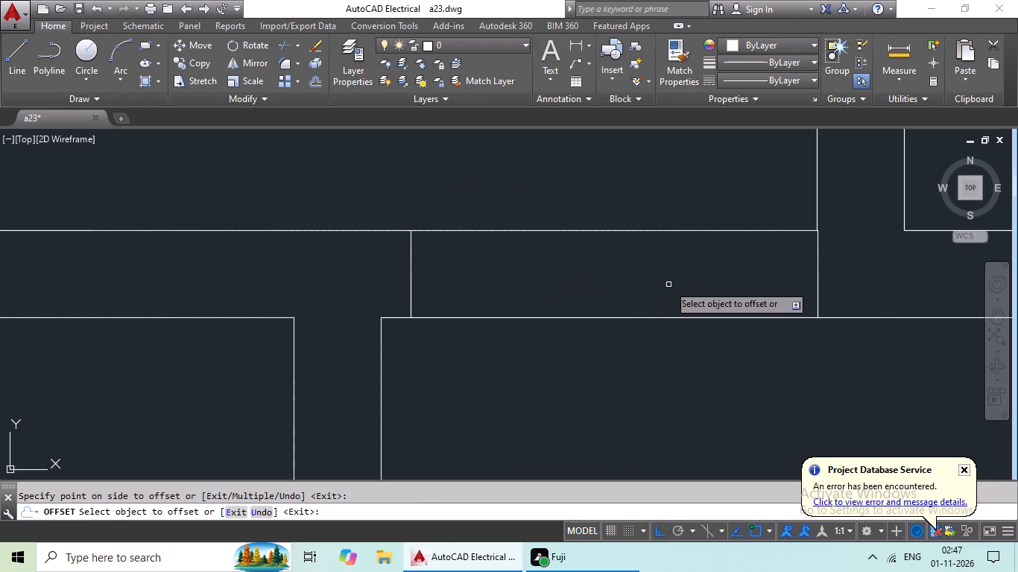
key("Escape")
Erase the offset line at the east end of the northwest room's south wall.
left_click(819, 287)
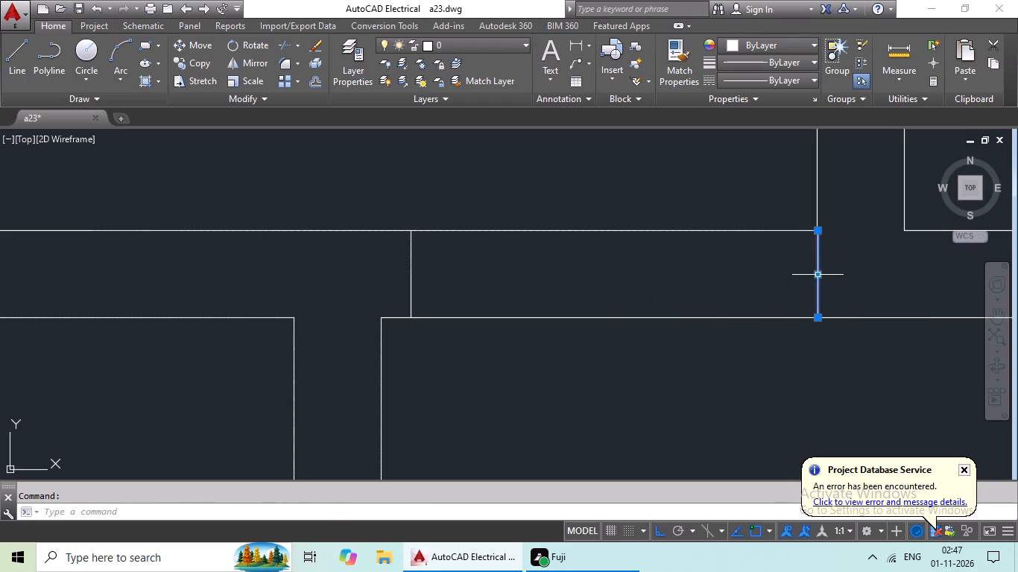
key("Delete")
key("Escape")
Offset the remaining cross line in the northwest room's south wall 2'3" to the east.
key("o")
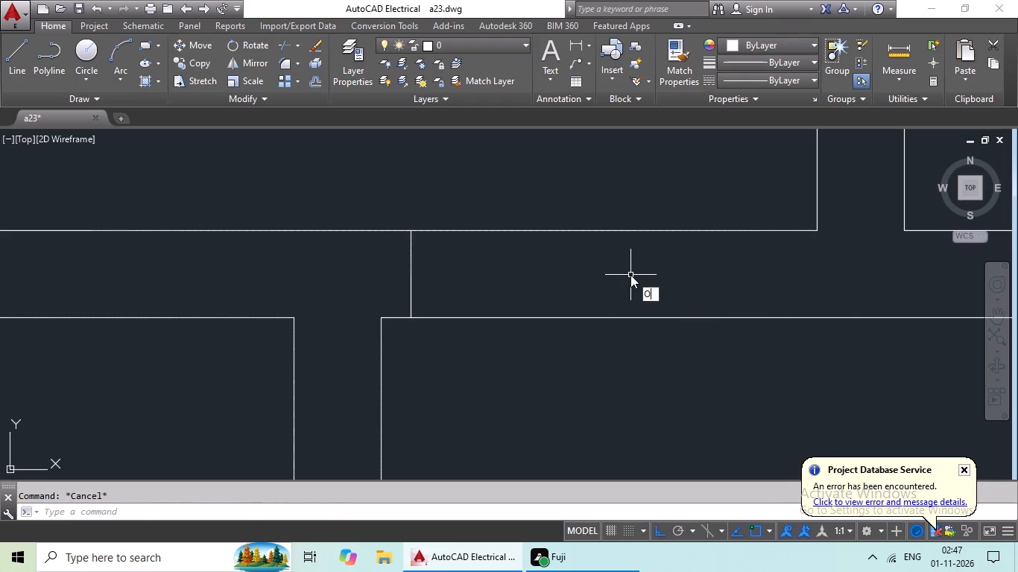
key("Return")
type("2'3\"")
key("Return")
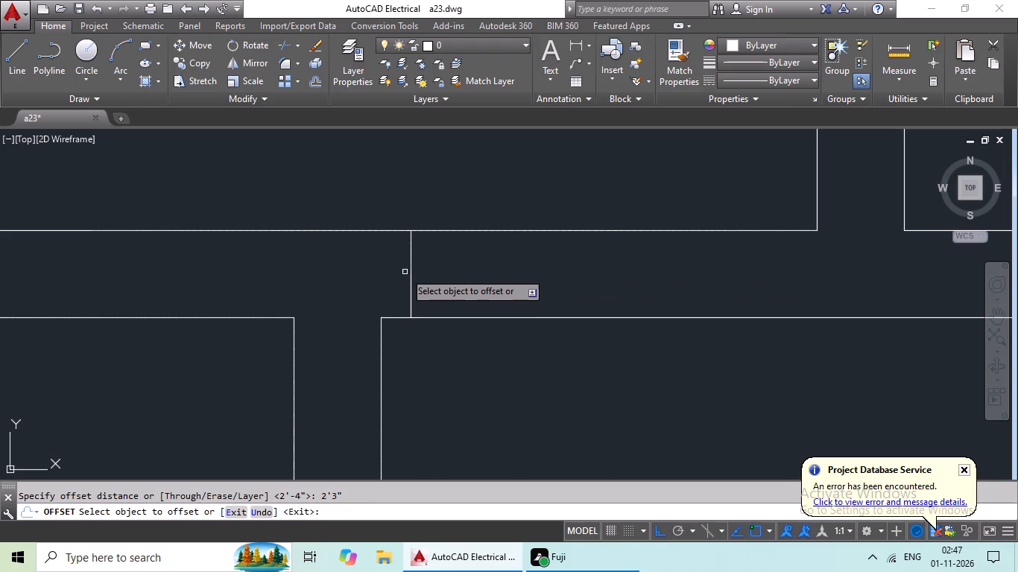
left_click_drag(409, 268, 421, 272)
left_click(435, 270)
scroll(506, 255, "down", 2)
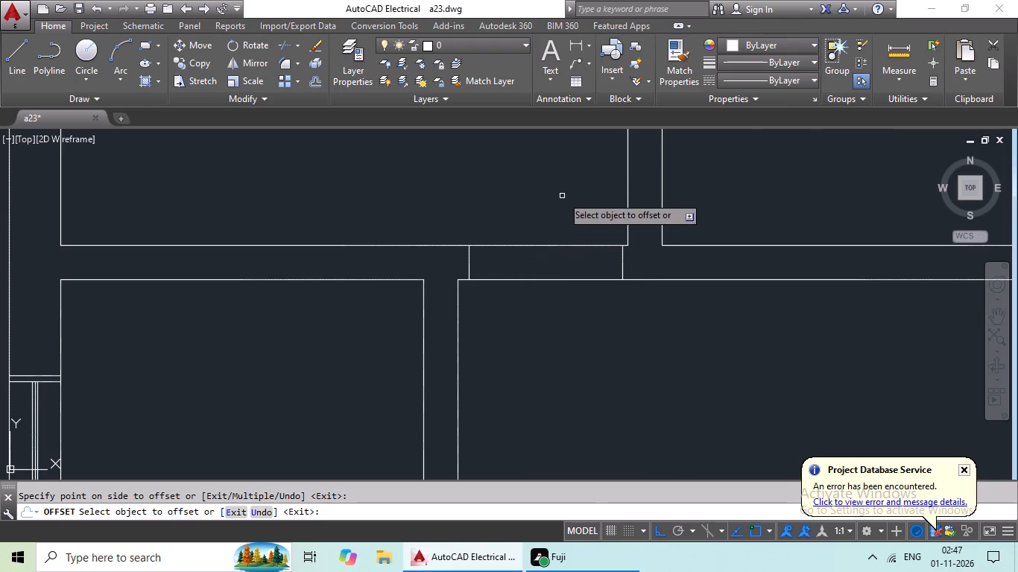
middle_click_drag(516, 207, 452, 300)
key("Escape")
Draw a vertical line about 7" long across the western projecting room's south wall, near its west end.
scroll(446, 294, "down", 3)
middle_click_drag(443, 286, 350, 403)
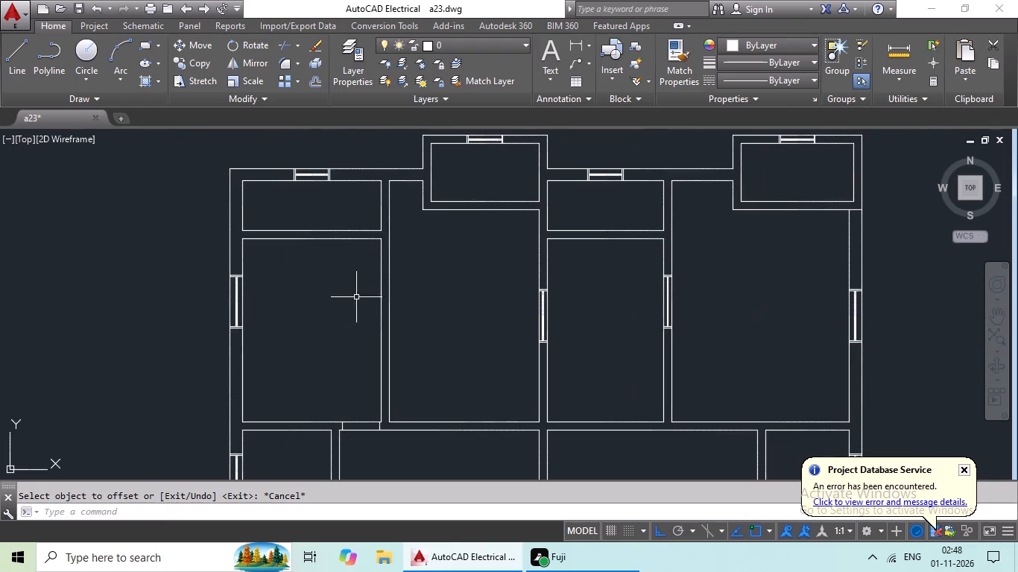
left_click(10, 78)
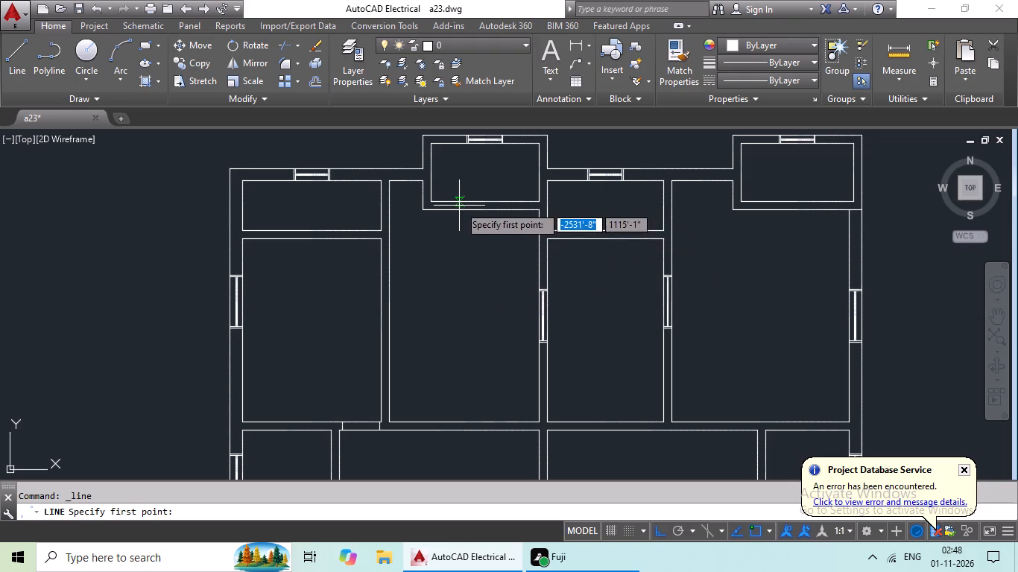
scroll(458, 206, "up", 3)
left_click_drag(404, 185, 404, 191)
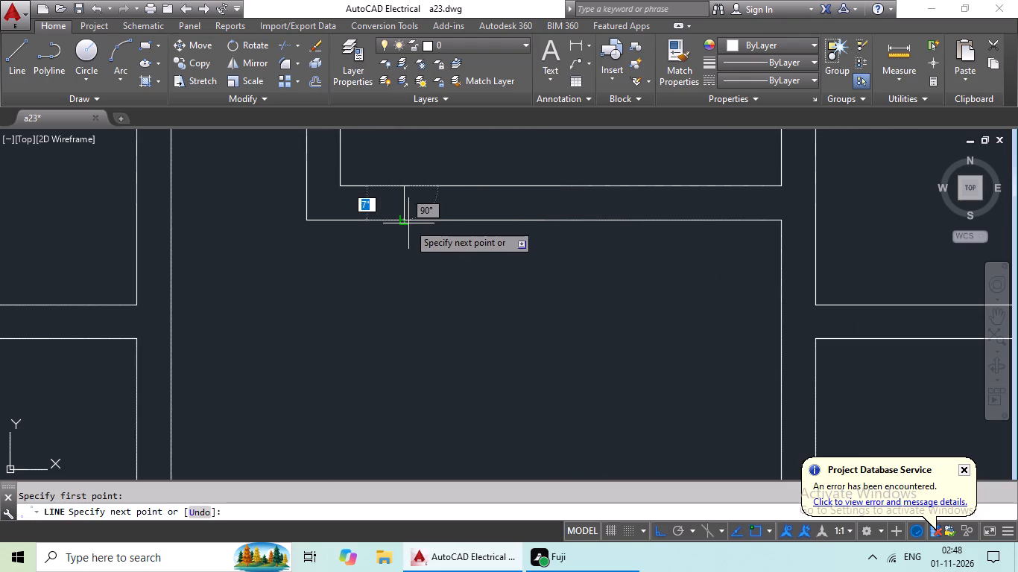
left_click(407, 216)
key("Escape")
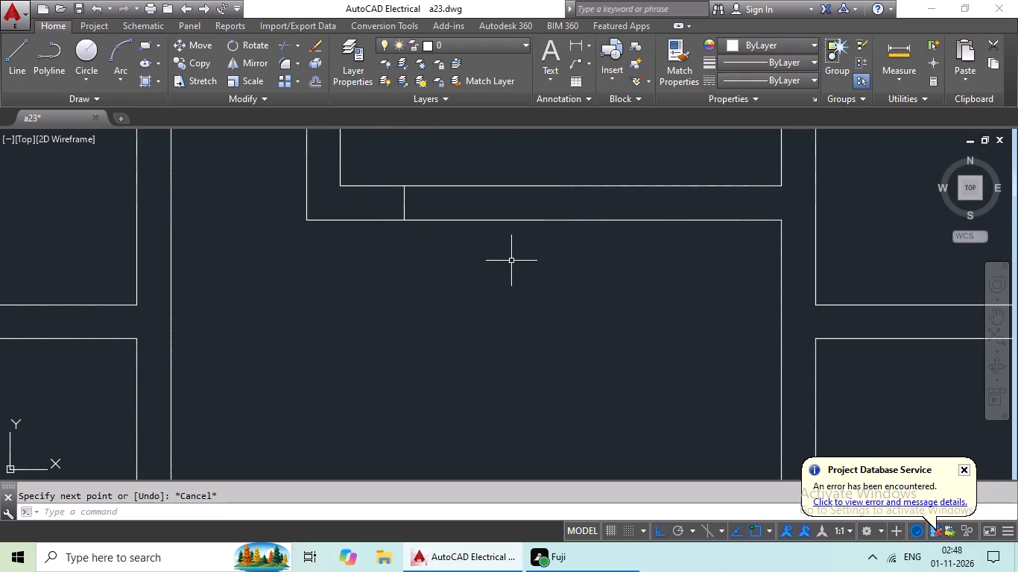
Offset the cross line in the western projecting room's south wall 2' to the east.
key("o")
key("Return")
type("2'")
key("Return")
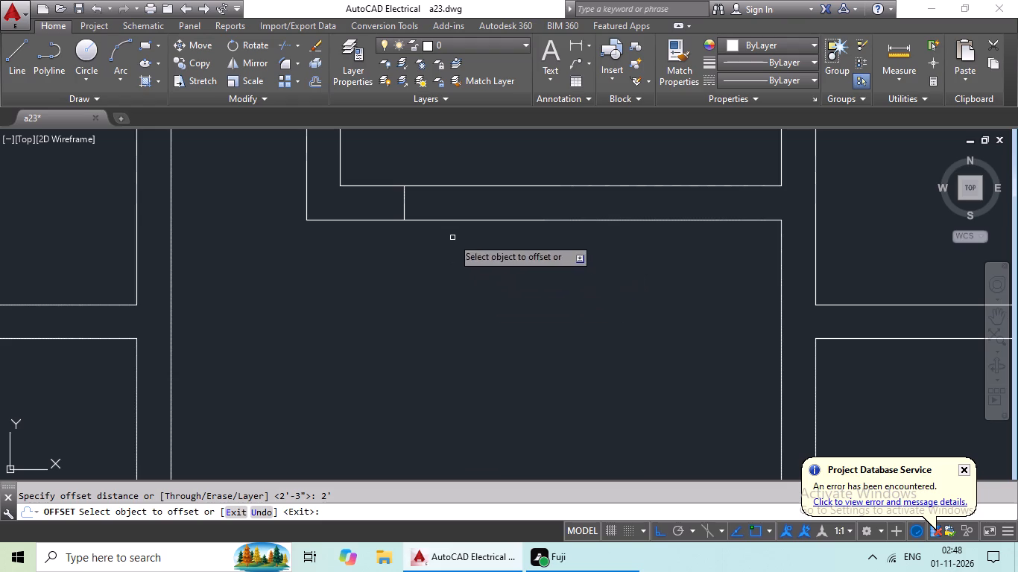
left_click(403, 203)
left_click(462, 209)
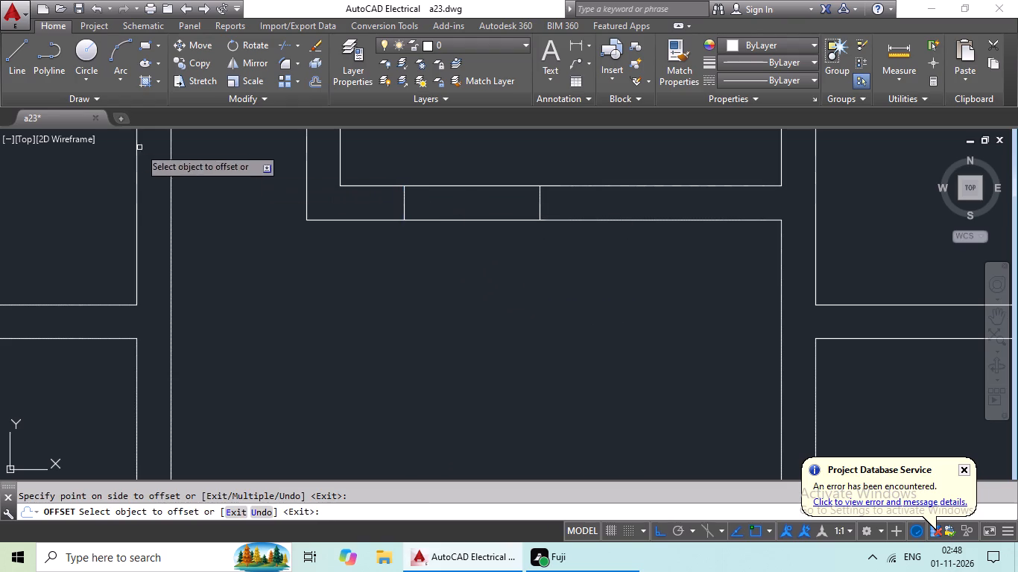
Draw a vertical line across the south wall of the large room below the western projecting room, near its west end.
left_click(11, 53)
scroll(229, 197, "down", 3)
middle_click_drag(235, 211, 249, 169)
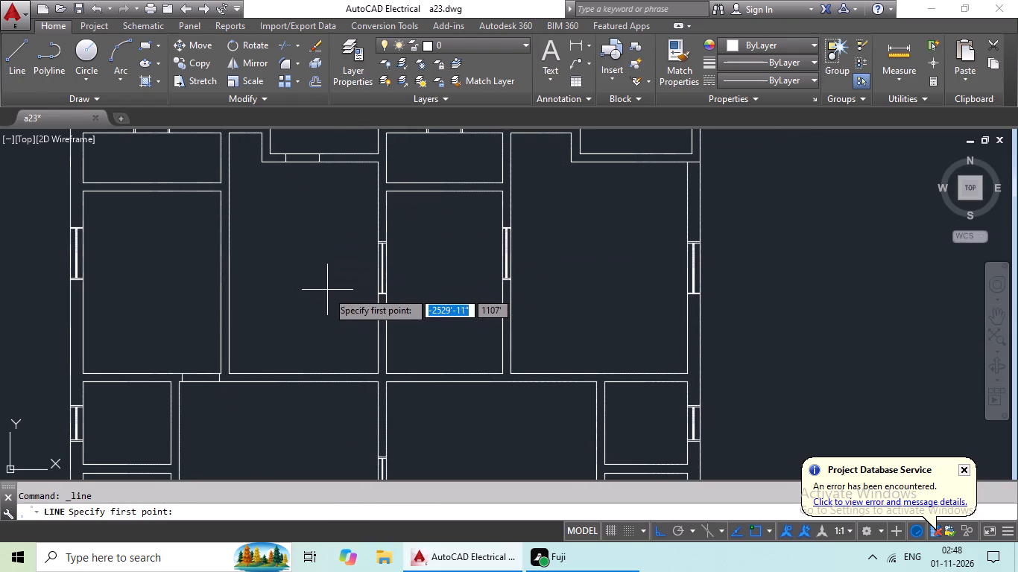
scroll(294, 377, "up", 3)
middle_click_drag(291, 354, 292, 354)
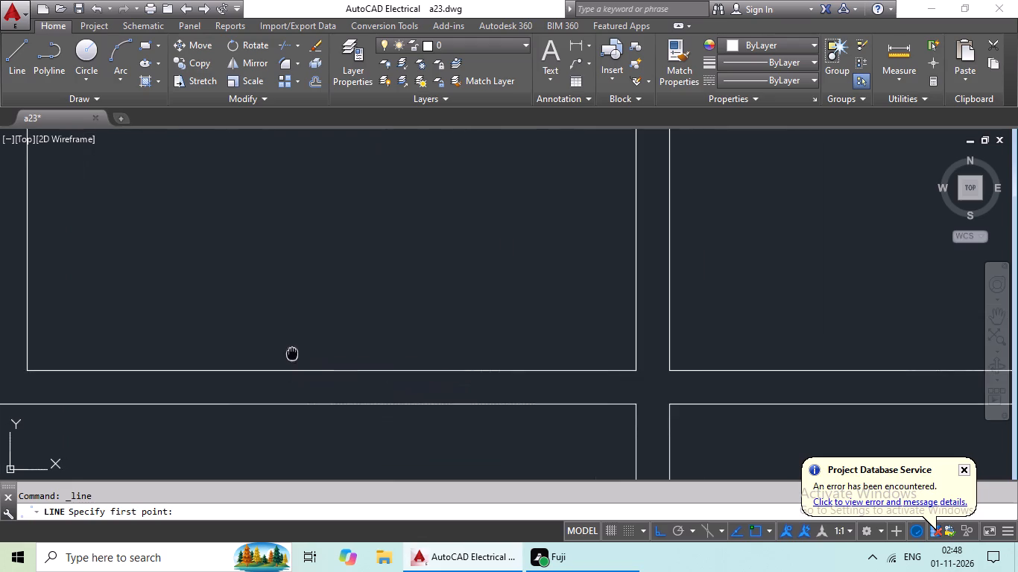
middle_click_drag(292, 354, 496, 291)
left_click(304, 308)
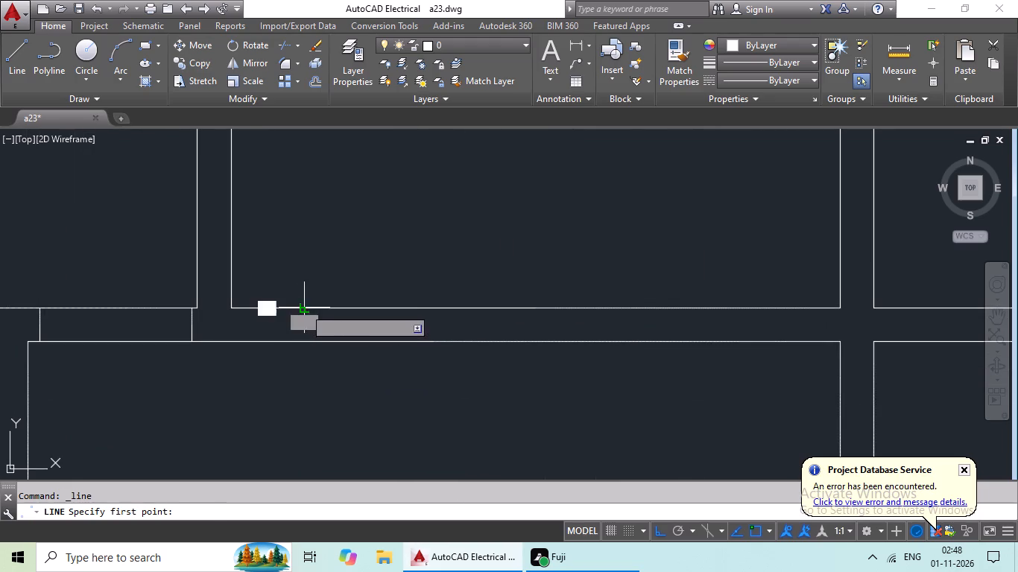
left_click_drag(303, 345, 330, 334)
key("Escape")
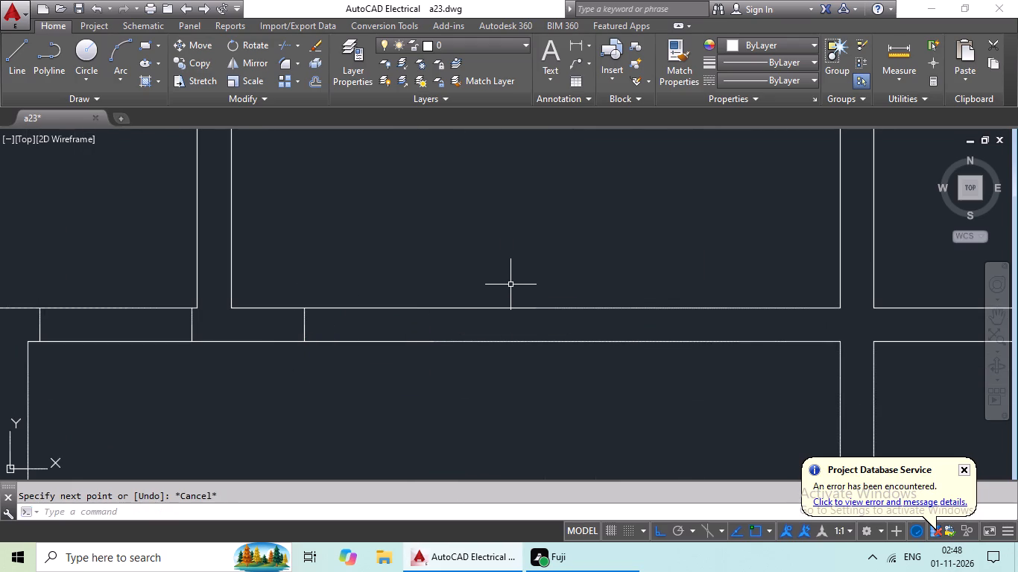
Offset the cross line in that large room's south wall 3' to the east.
key("o")
key("Return")
type("3'")
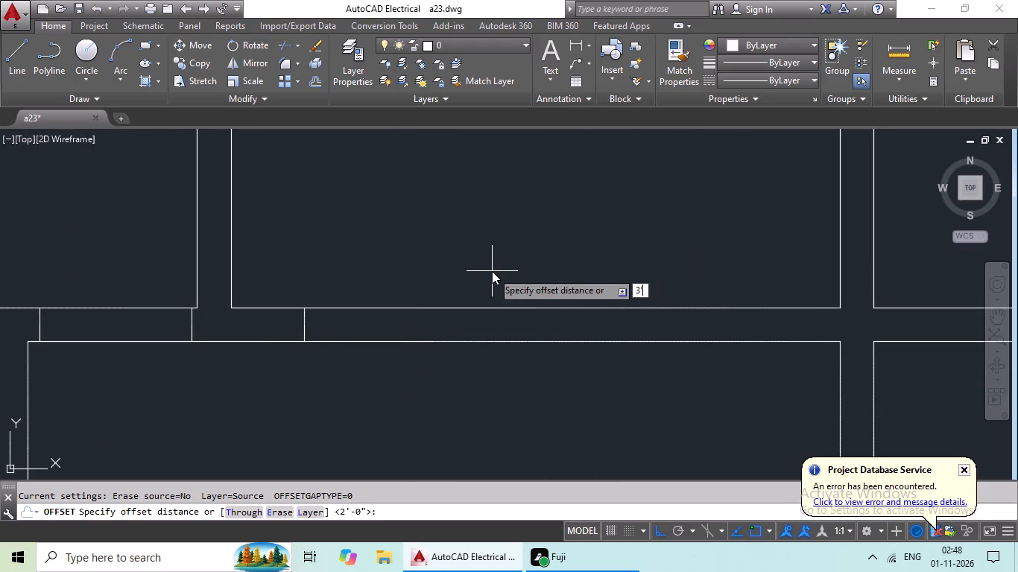
key("Return")
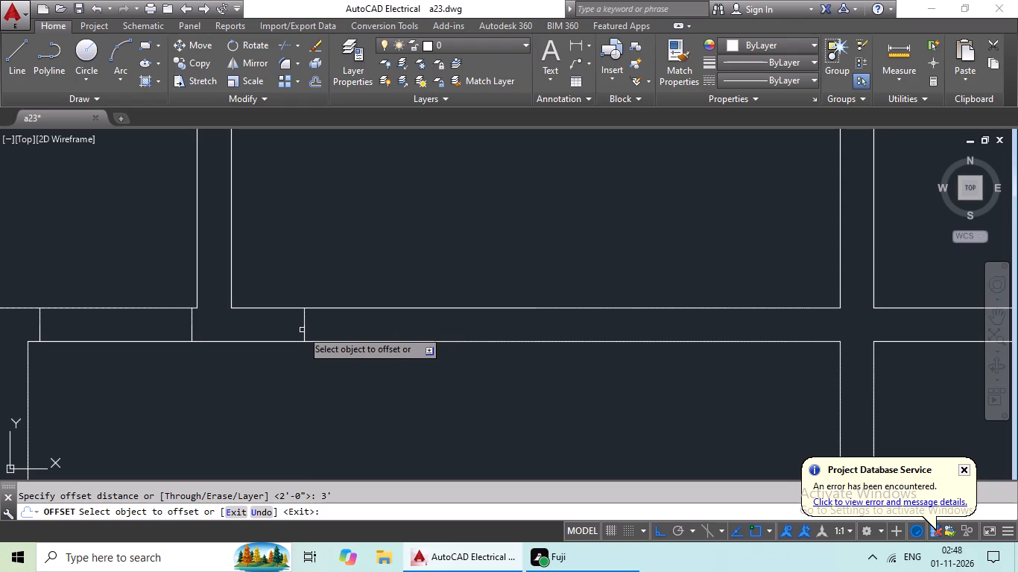
left_click(306, 325)
left_click(412, 340)
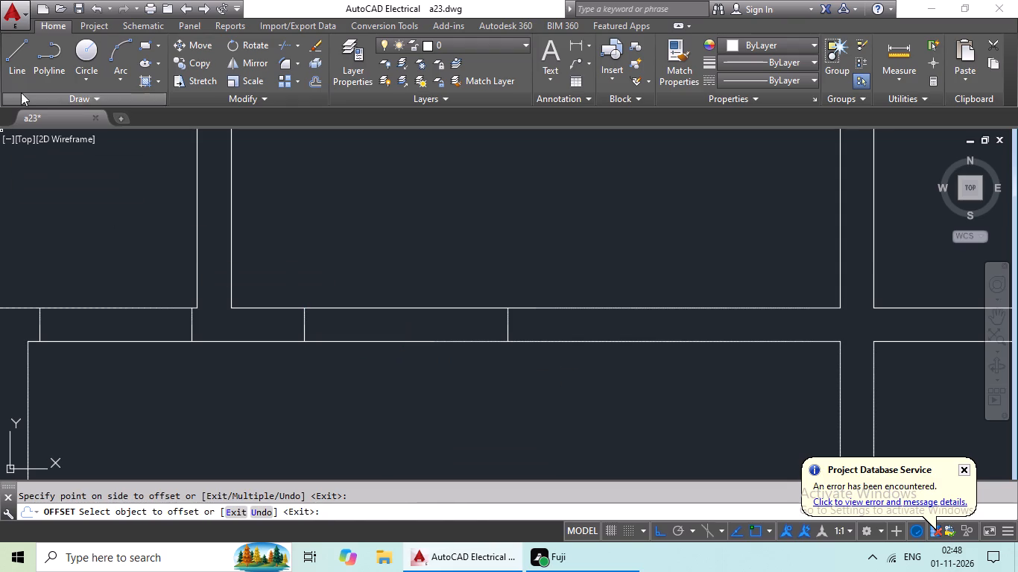
Draw a vertical line across the south wall of the narrow room between the two northern large rooms, near its west end.
left_click(22, 72)
scroll(402, 285, "down", 3)
middle_click_drag(444, 282, 253, 331)
scroll(340, 324, "down", 1)
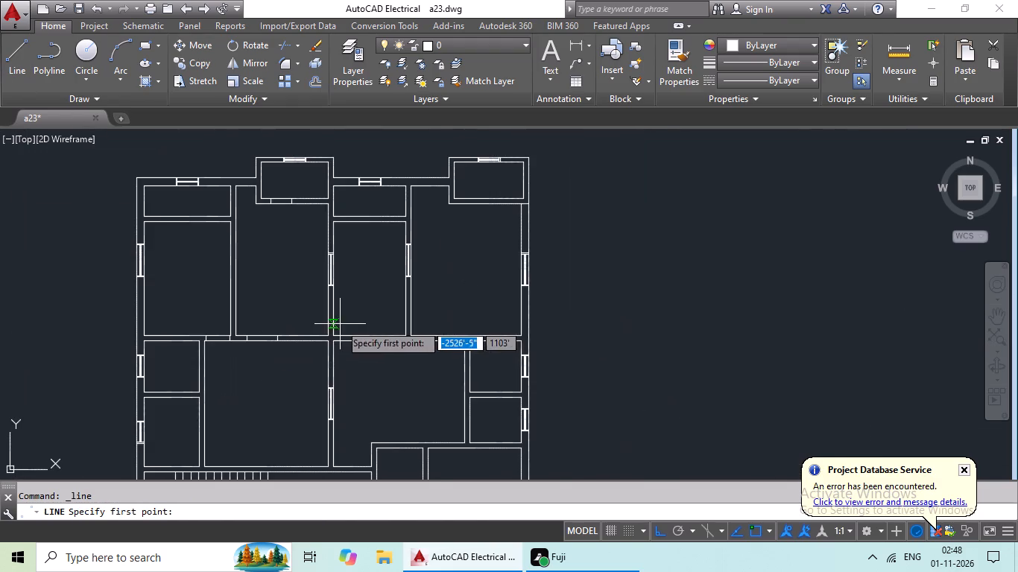
middle_click_drag(347, 322, 320, 333)
scroll(372, 322, "up", 1)
middle_click_drag(355, 320, 370, 308)
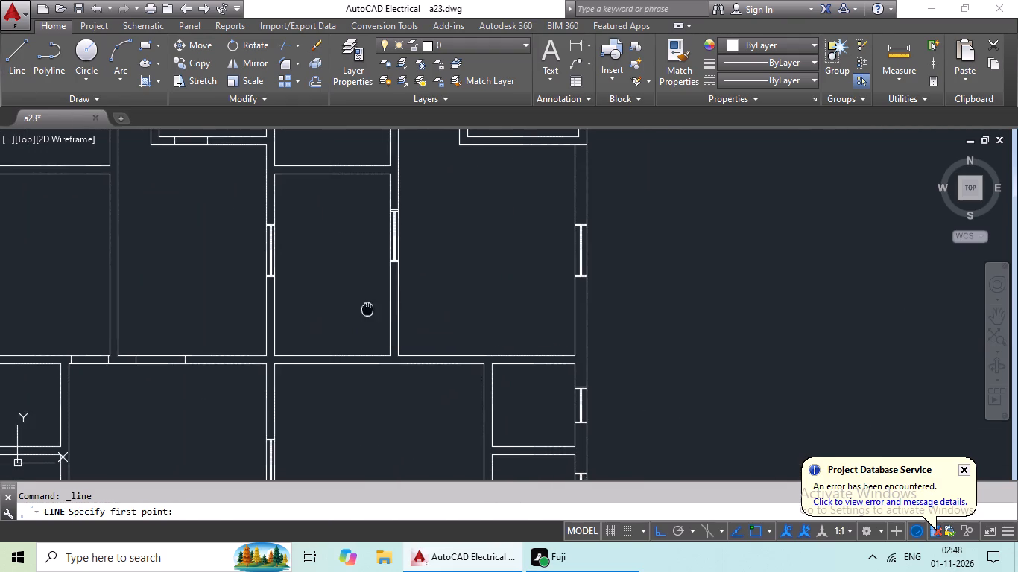
middle_click_drag(370, 308, 413, 274)
scroll(362, 331, "up", 1)
middle_click_drag(370, 273, 351, 375)
scroll(371, 328, "down", 2)
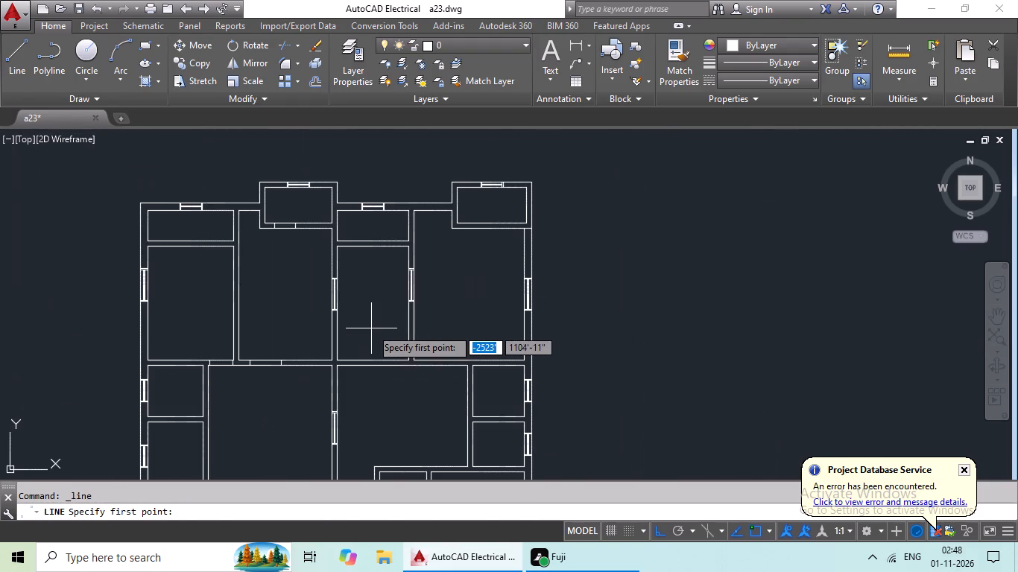
scroll(398, 343, "up", 1)
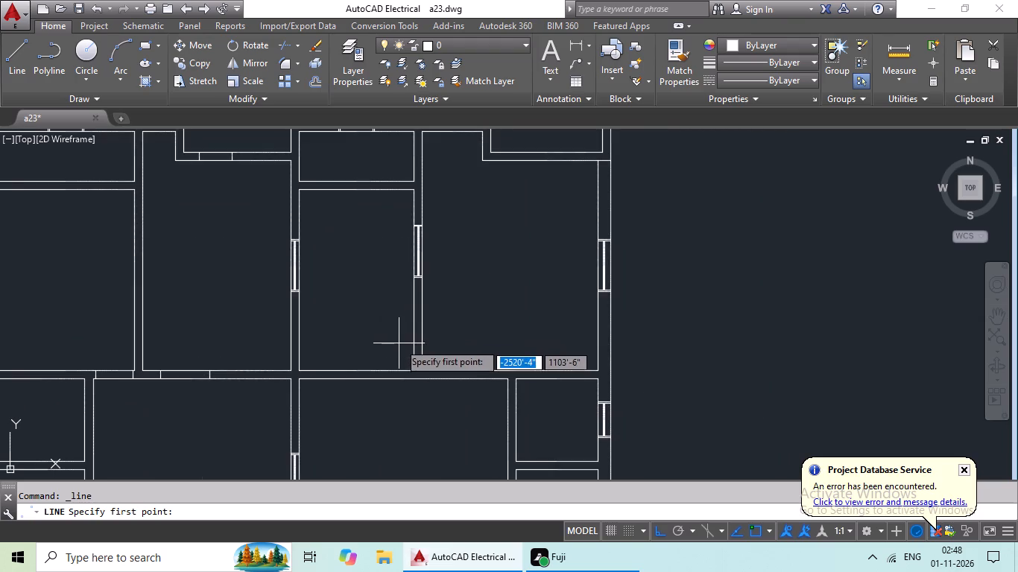
middle_click_drag(401, 341, 448, 281)
scroll(379, 308, "up", 2)
left_click(343, 318)
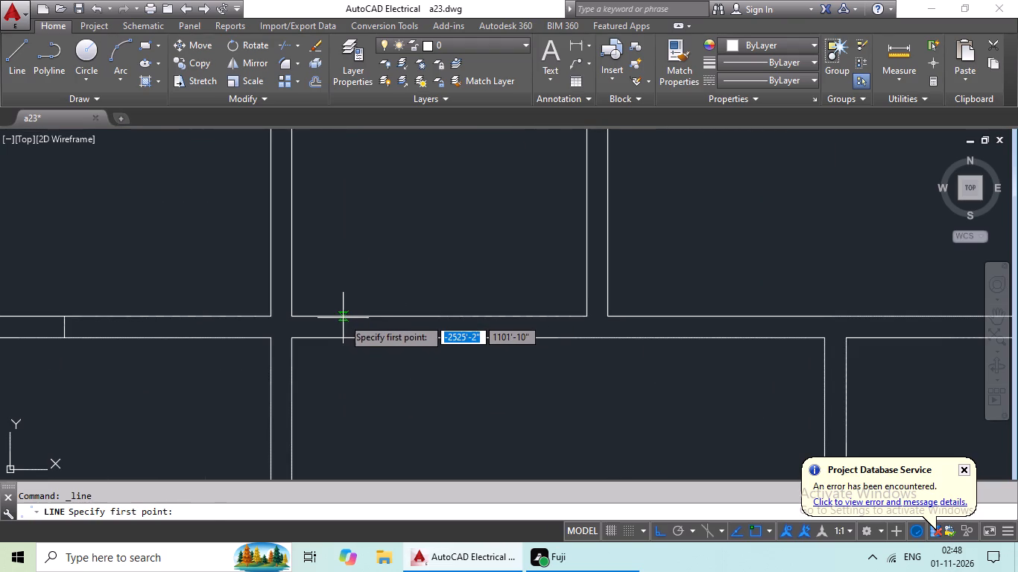
left_click(343, 337)
key("Escape")
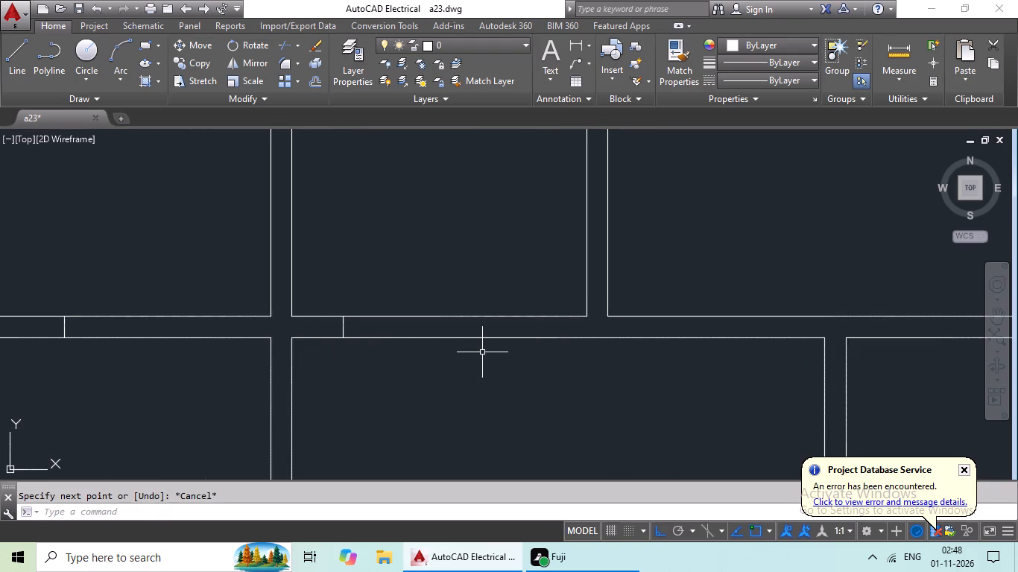
Offset the cross line in the south wall of that narrow northern room 3' to the east.
key("o")
key("Return")
key("3")
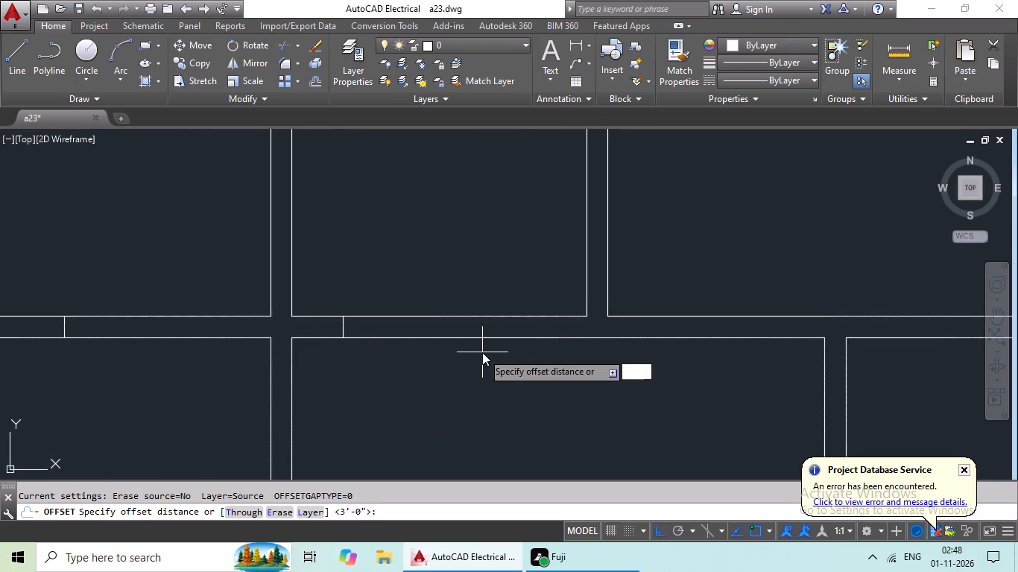
key("apostrophe")
key("Return")
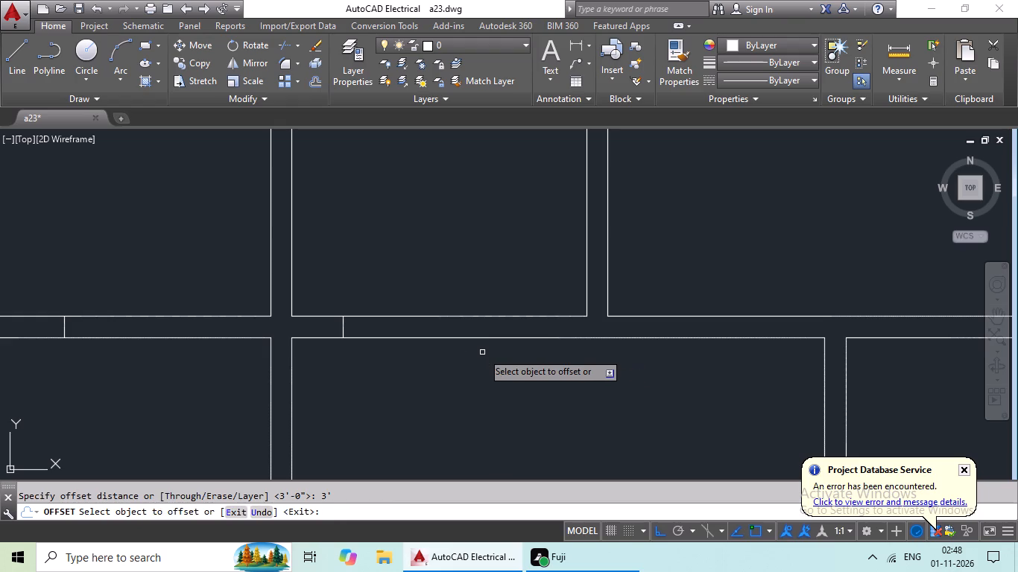
left_click_drag(341, 323, 352, 328)
left_click(408, 340)
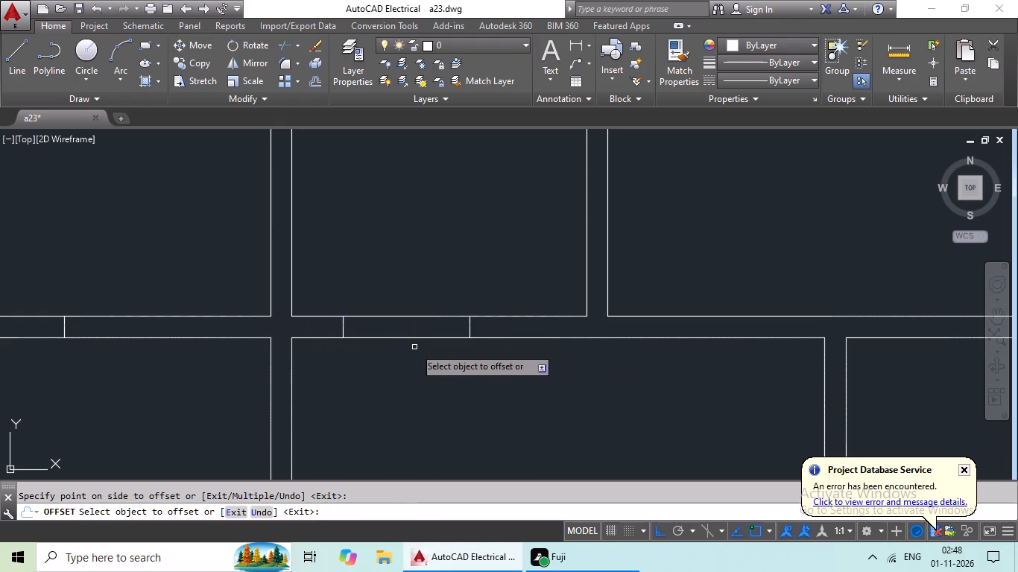
Draw a vertical line across the south wall of the eastern projecting room, near its west end.
left_click(21, 64)
scroll(350, 331, "down", 2)
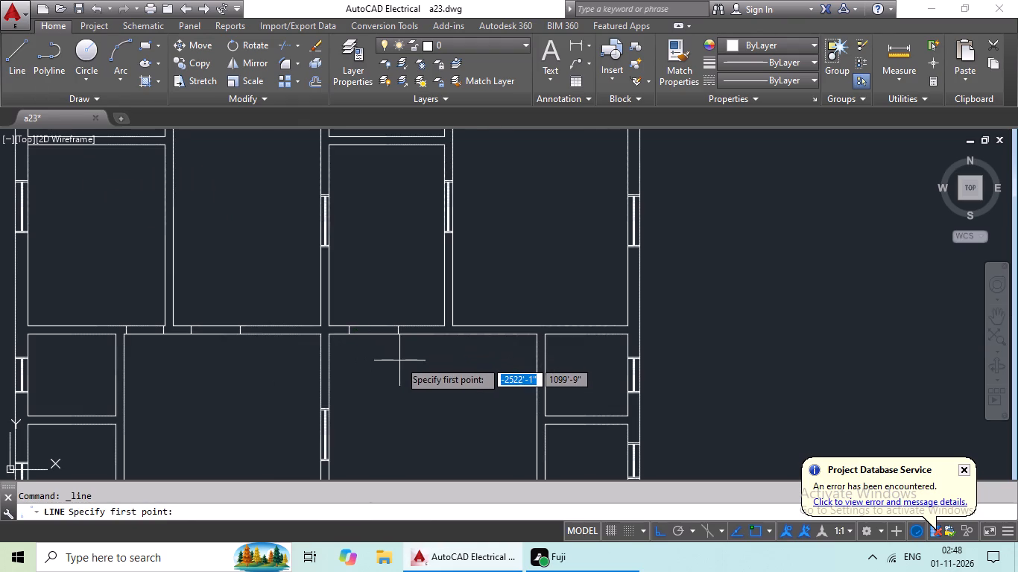
middle_click_drag(416, 374, 332, 405)
middle_click_drag(436, 331, 380, 438)
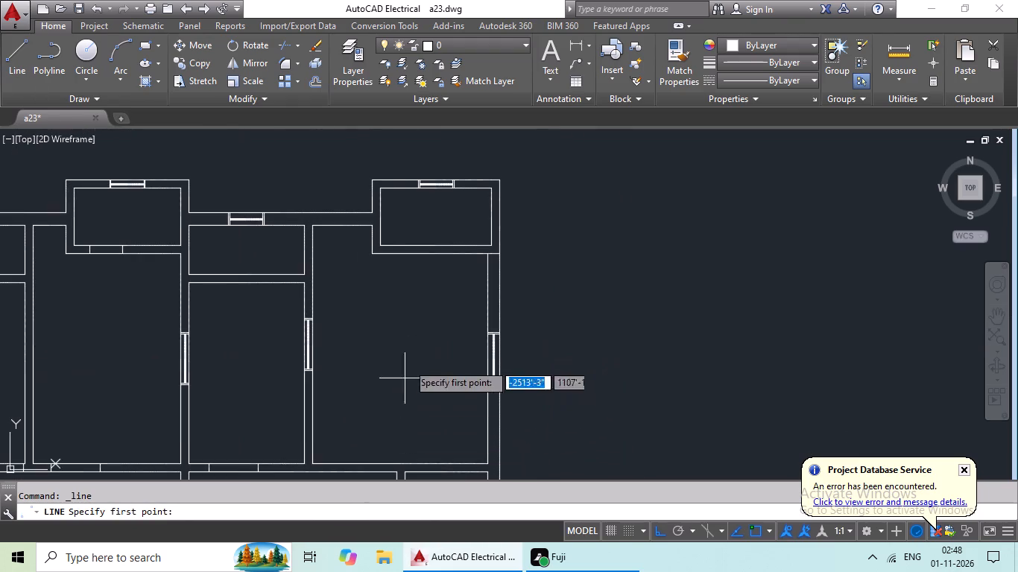
middle_click_drag(409, 345, 368, 403)
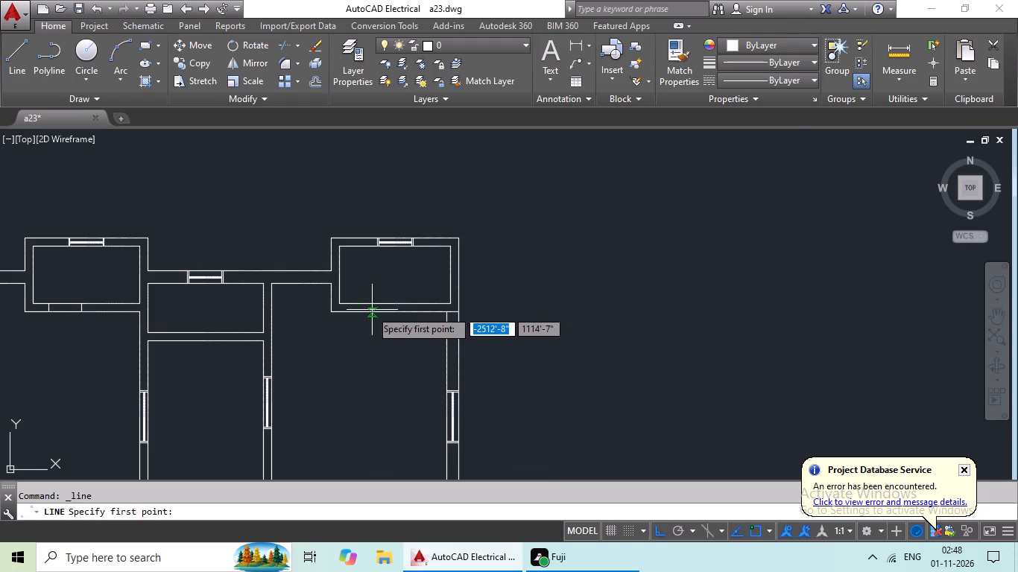
scroll(348, 308, "up", 3)
left_click(369, 299)
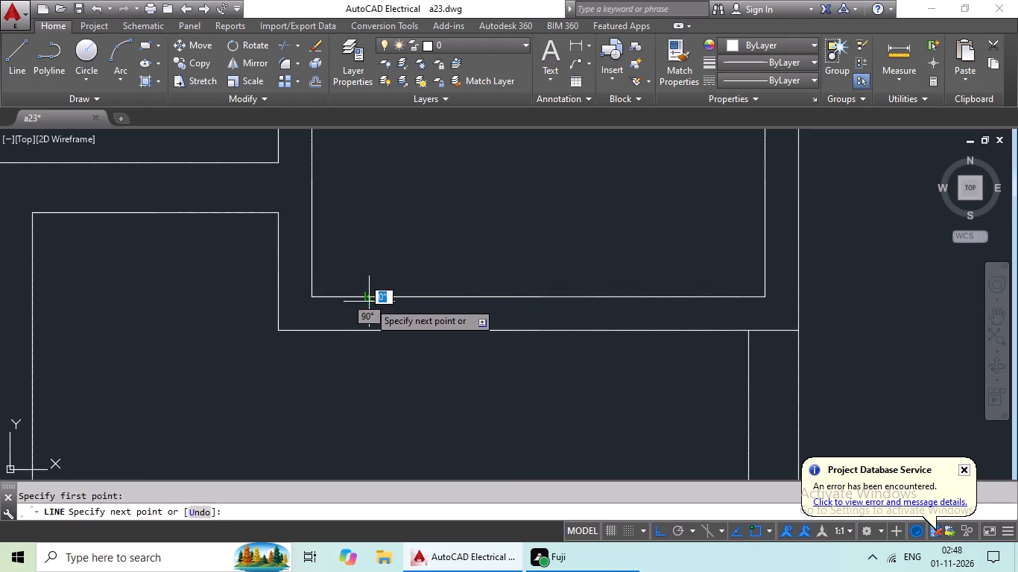
left_click_drag(366, 334, 378, 340)
key("Escape")
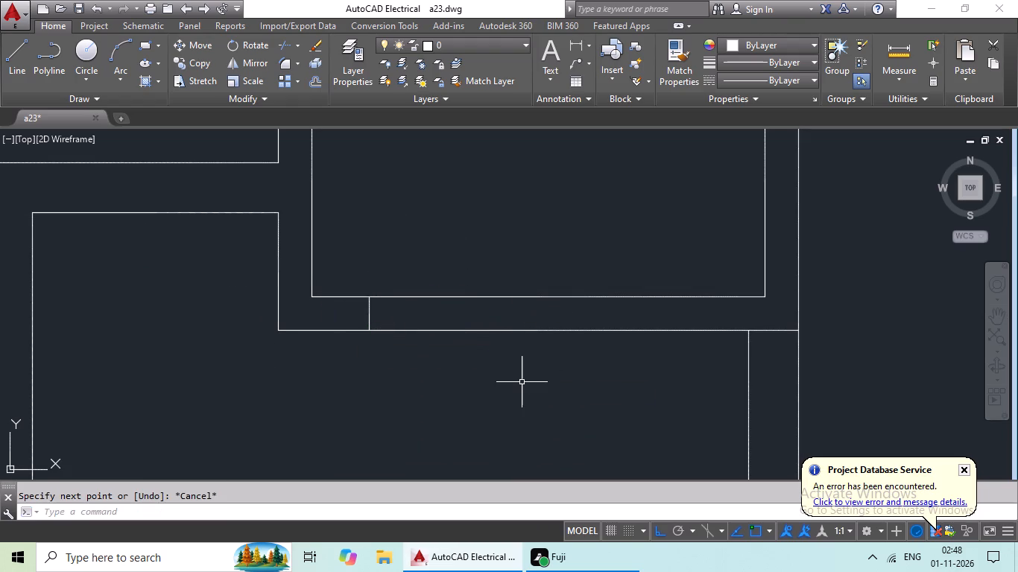
Offset the cross line in the eastern projecting room's south wall 2' to the east.
key("o")
key("Return")
type("2'")
key("Return")
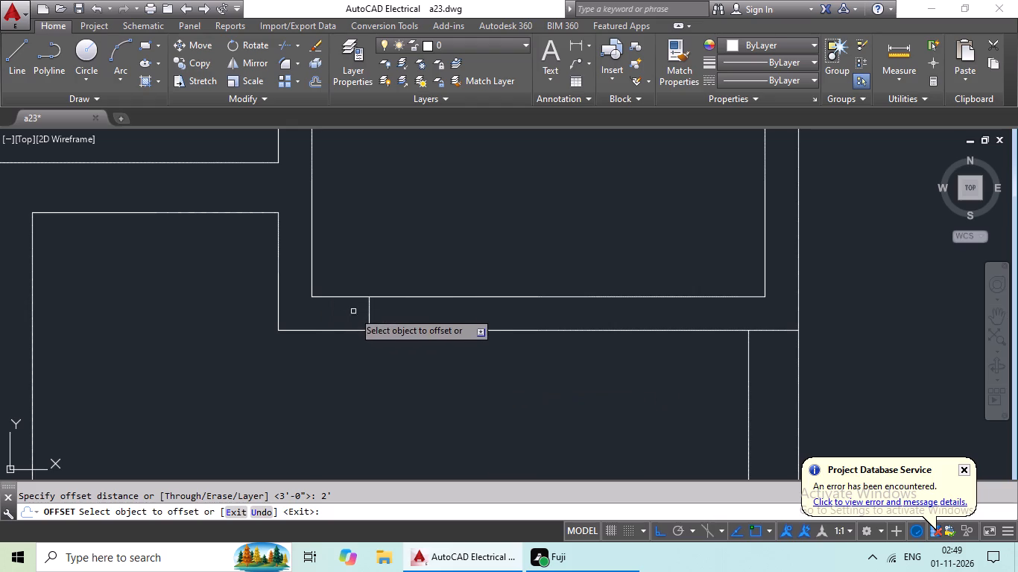
left_click_drag(370, 311, 381, 317)
left_click(478, 337)
Draw a vertical line across the south wall of the large room below the eastern projecting room, near its west end.
left_click(23, 71)
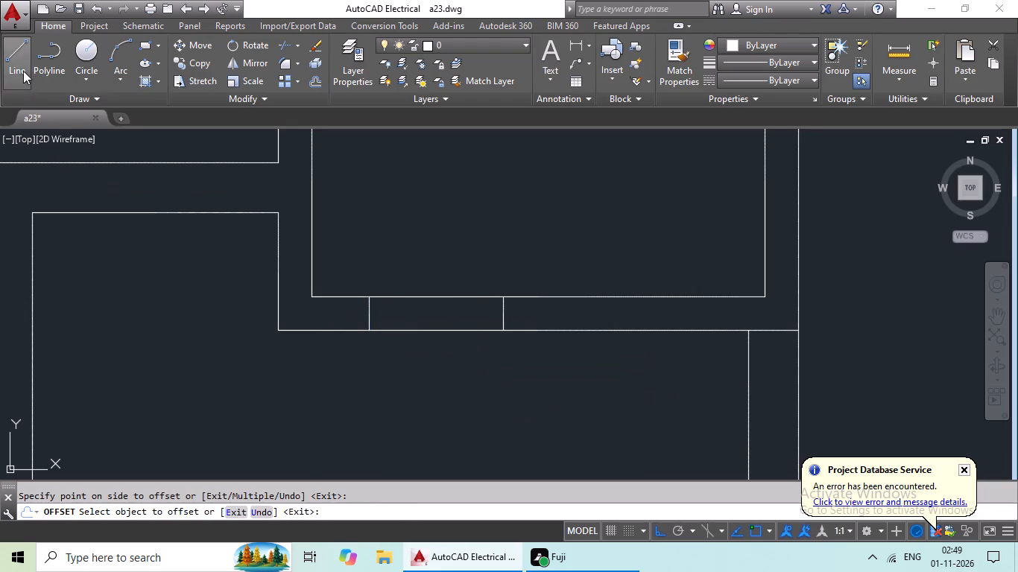
scroll(350, 349, "down", 3)
middle_click_drag(358, 357, 367, 266)
scroll(390, 332, "down", 1)
middle_click_drag(393, 342, 411, 298)
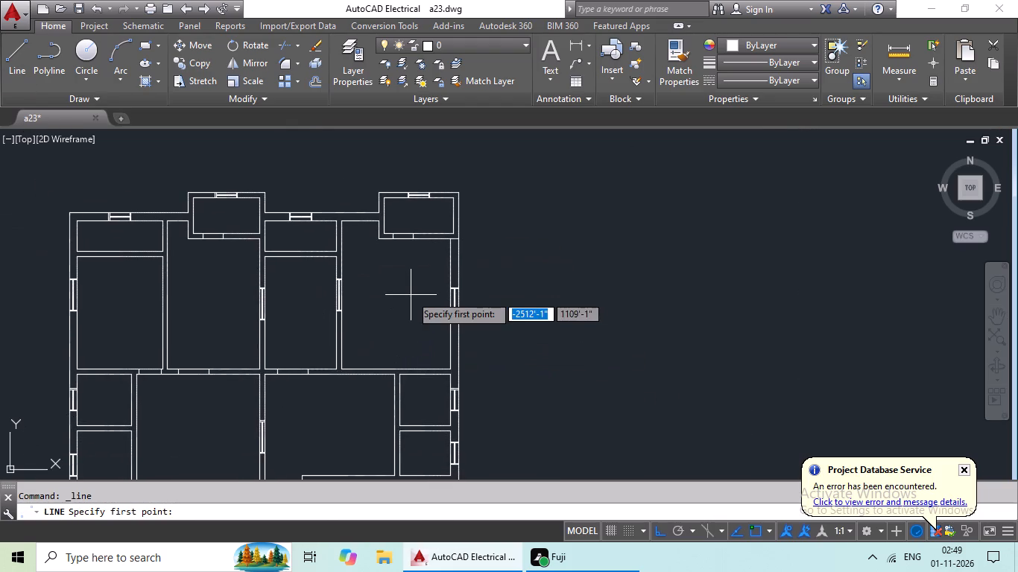
scroll(376, 377, "up", 4)
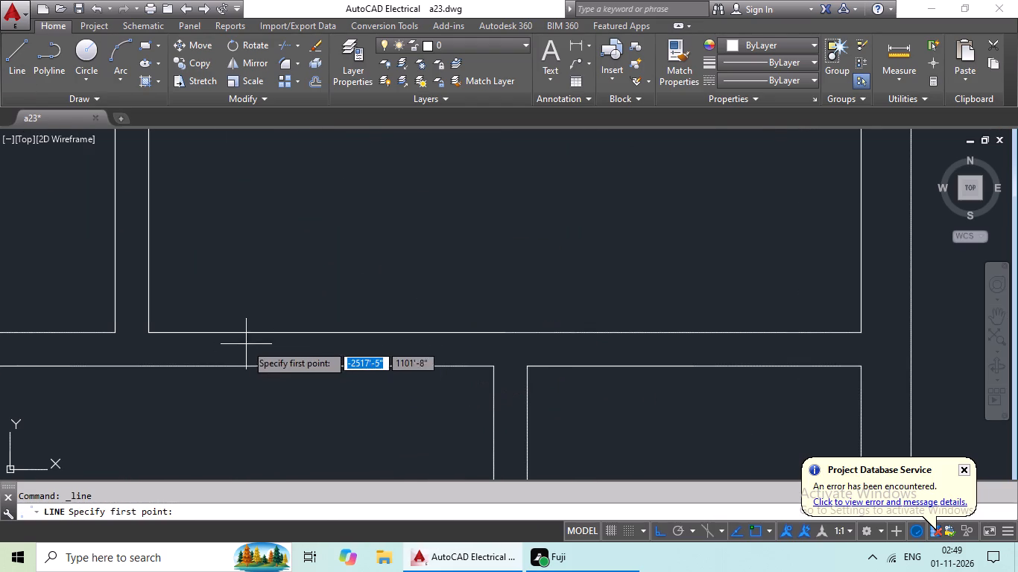
left_click(173, 332)
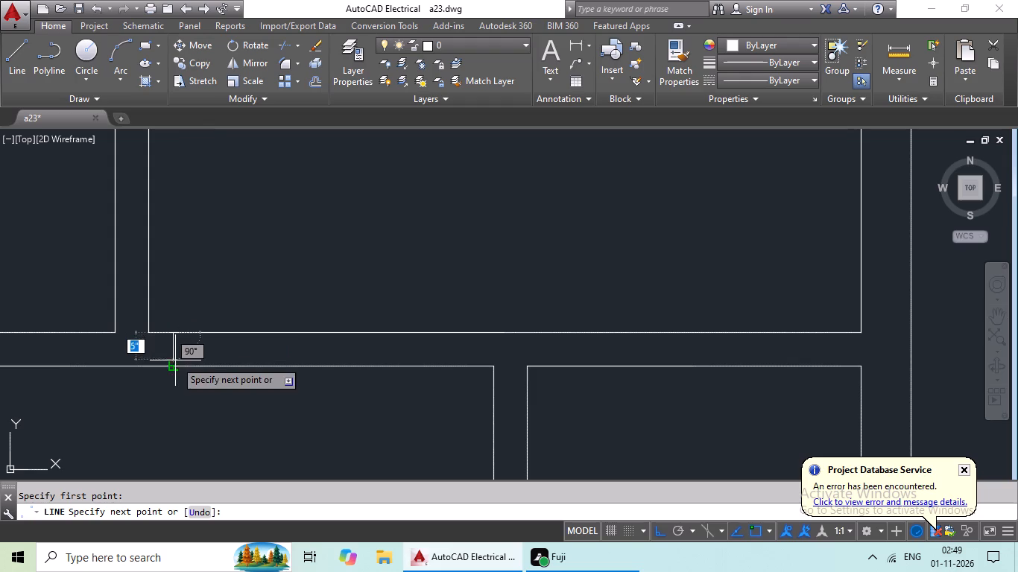
left_click_drag(174, 364, 189, 364)
key("Escape")
Offset the cross line in that eastern large room's south wall 2' to the east.
key("o")
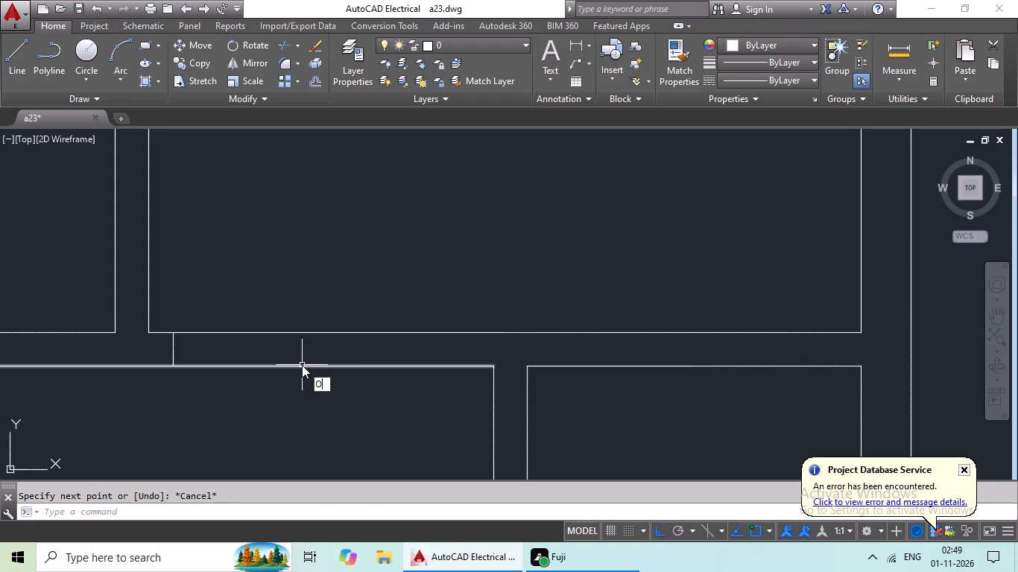
key("Return")
type("2'")
key("Return")
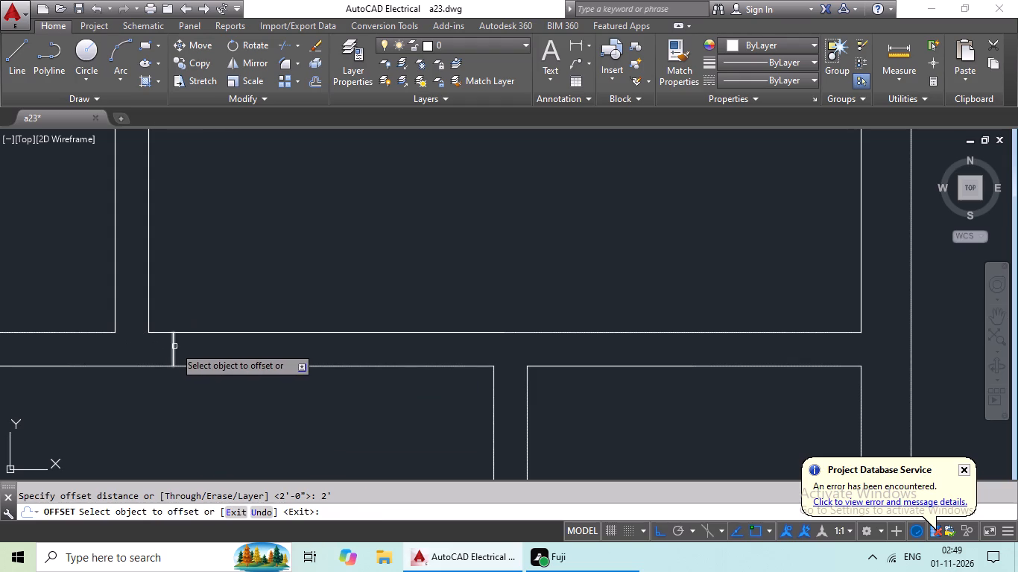
left_click_drag(174, 346, 215, 355)
left_click(259, 363)
Draw a horizontal line across the east wall of the upper small room on the plan's west side, near its north end.
left_click(18, 79)
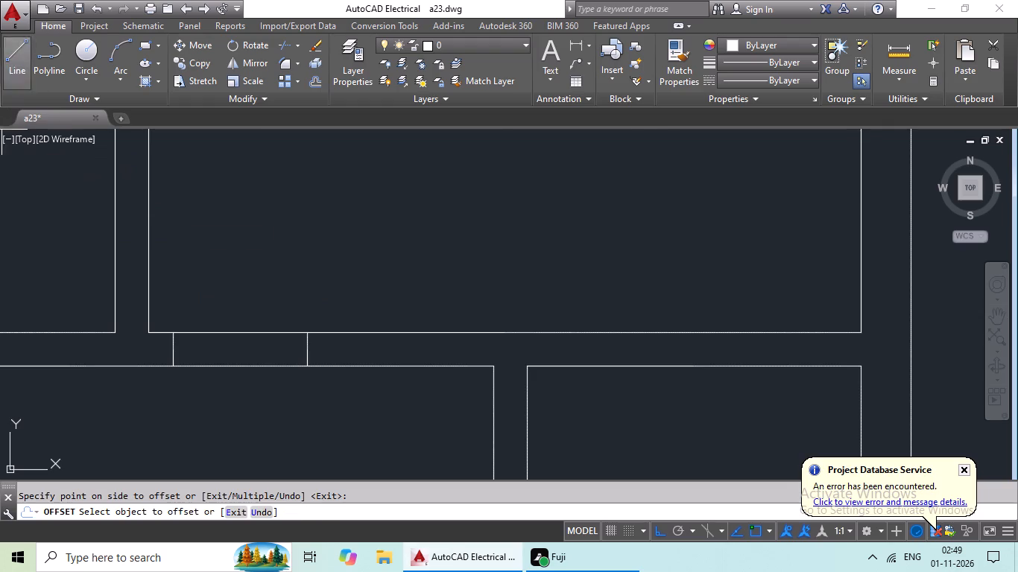
scroll(233, 258, "down", 3)
middle_click_drag(335, 237, 468, 218)
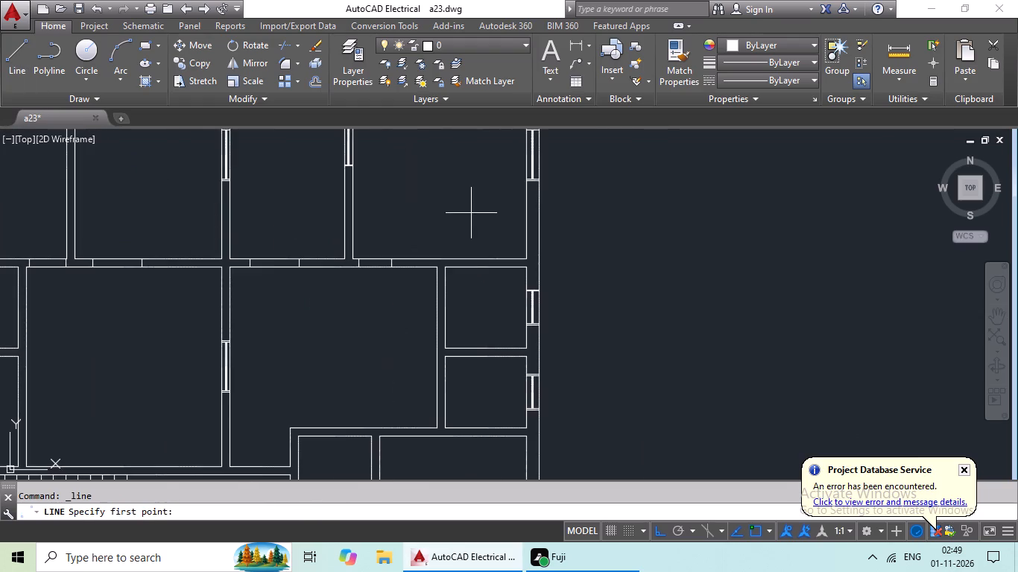
scroll(410, 256, "down", 1)
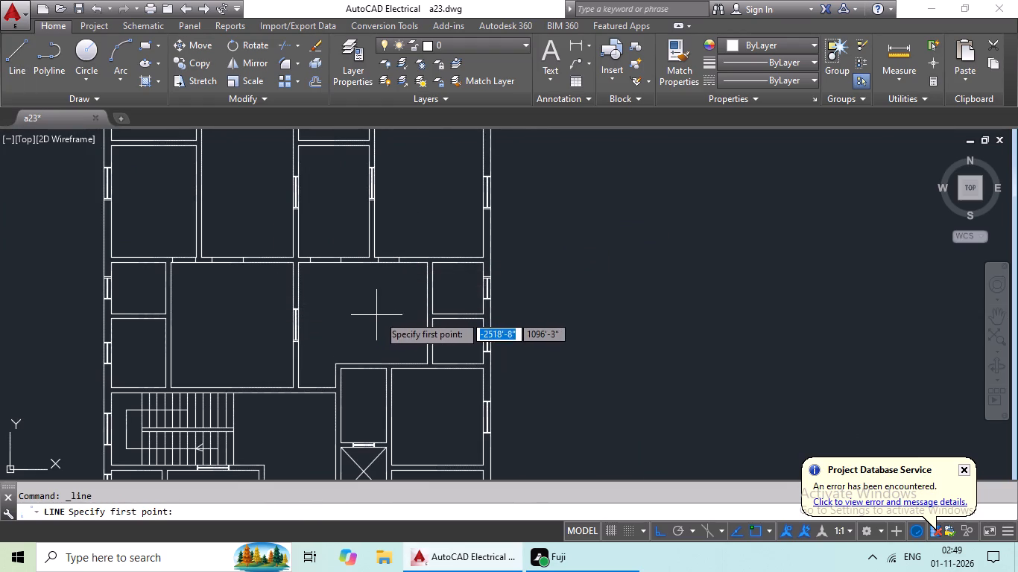
middle_click_drag(260, 320, 334, 401)
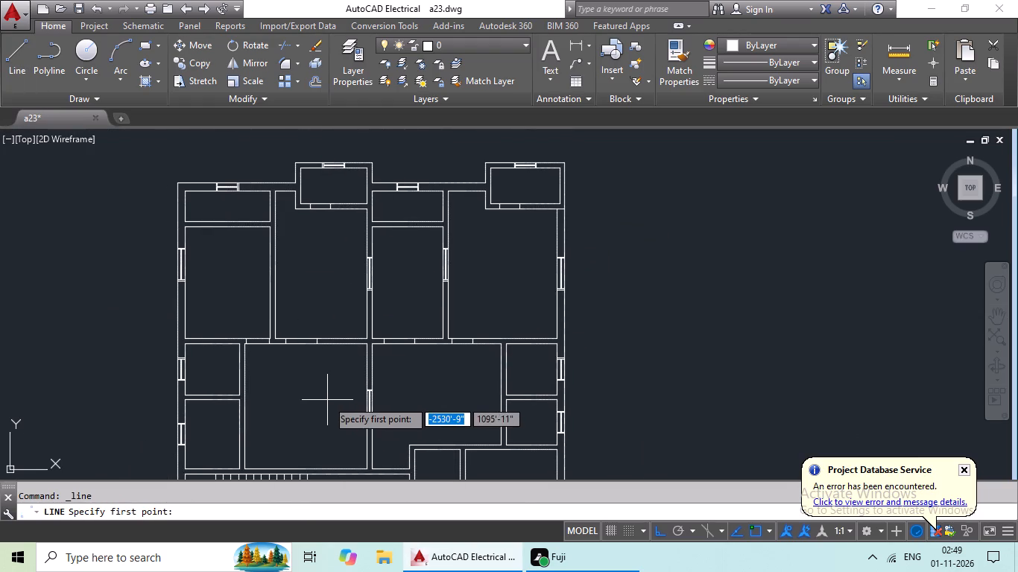
middle_click_drag(344, 366, 368, 305)
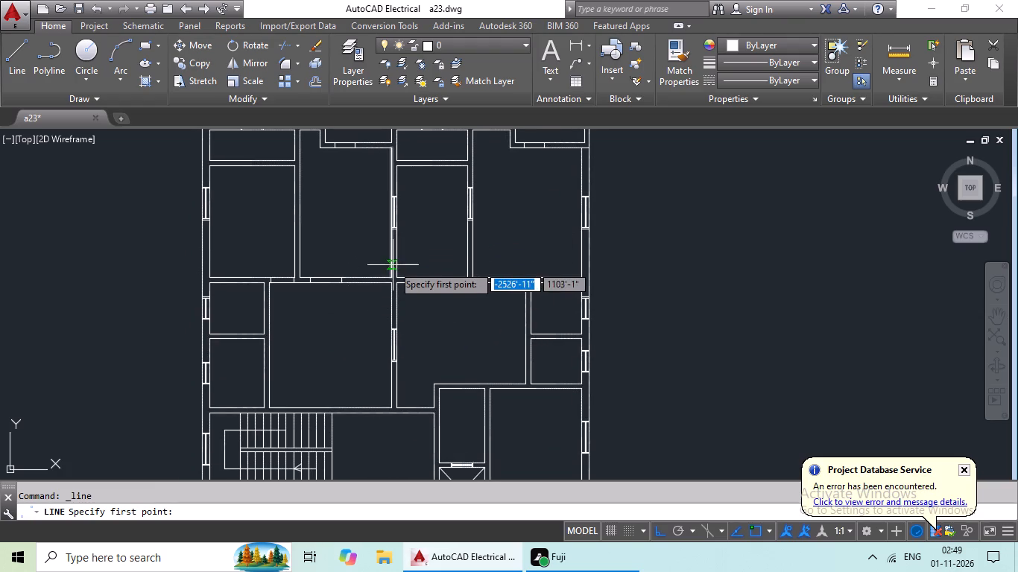
scroll(279, 296, "up", 3)
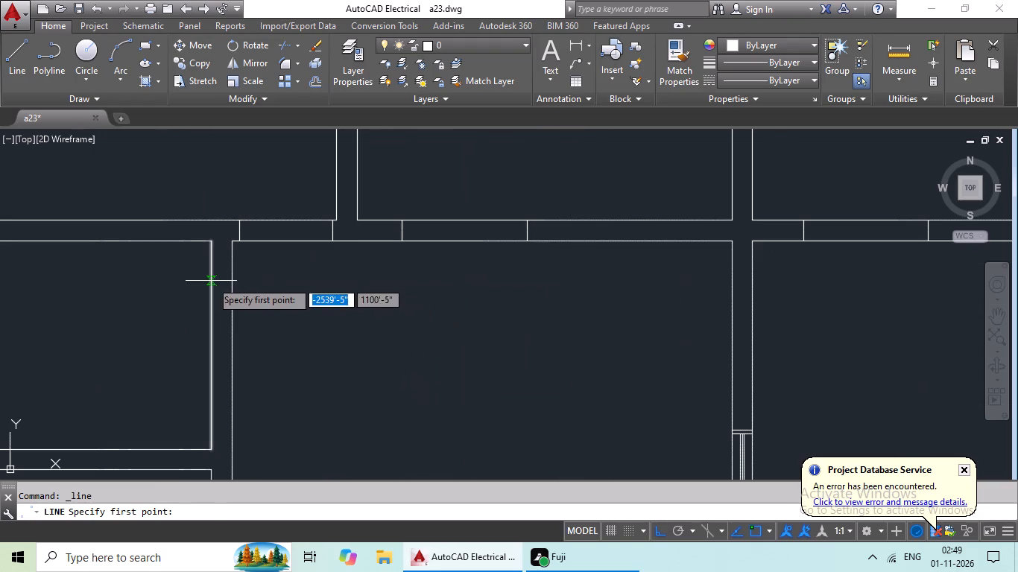
left_click(211, 280)
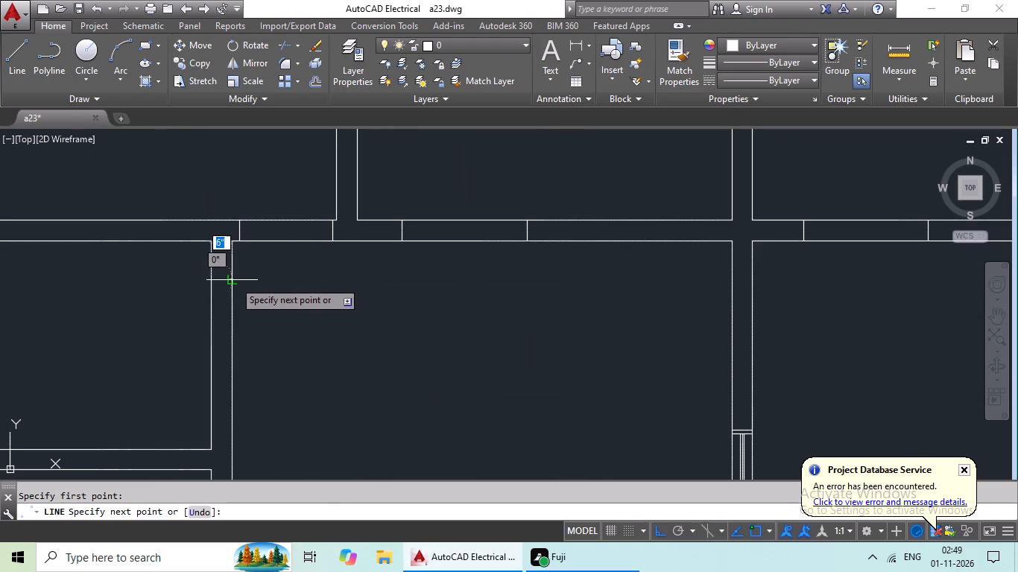
left_click(234, 281)
key("Escape")
Offset the cross line in the upper western small room's east wall 2' to the south.
key("o")
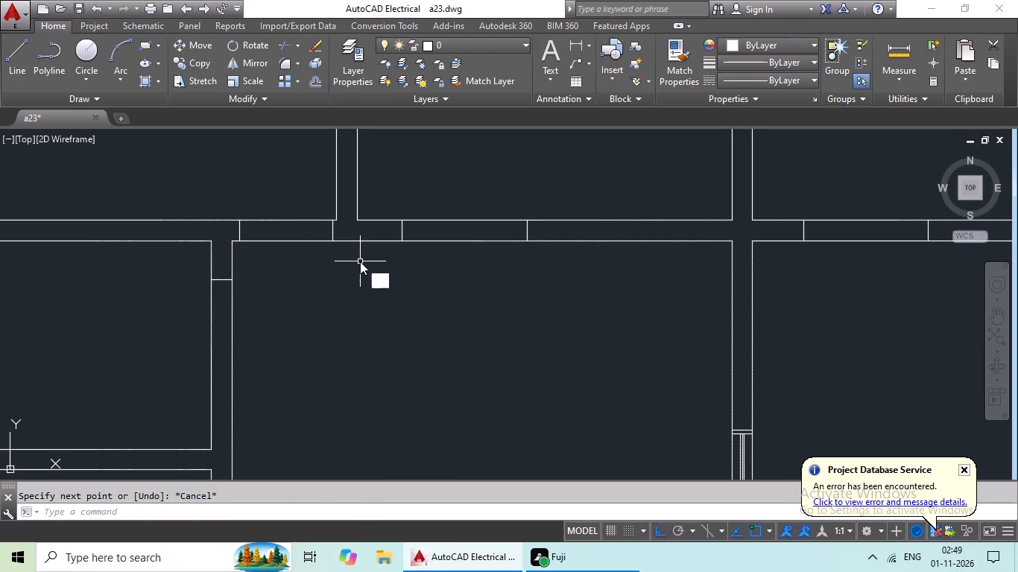
key("Return")
type("2'")
key("Return")
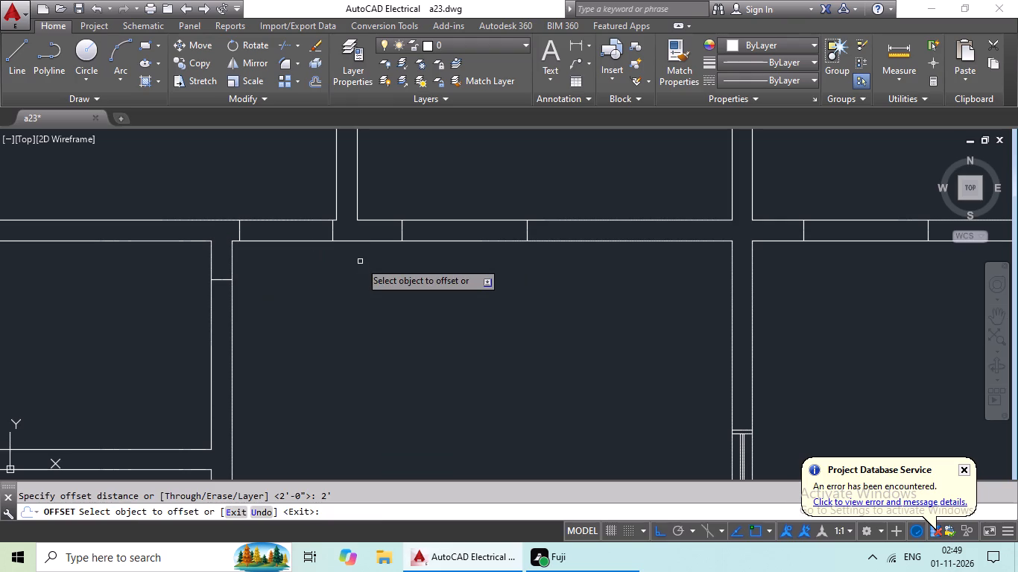
left_click(229, 281)
left_click(235, 314)
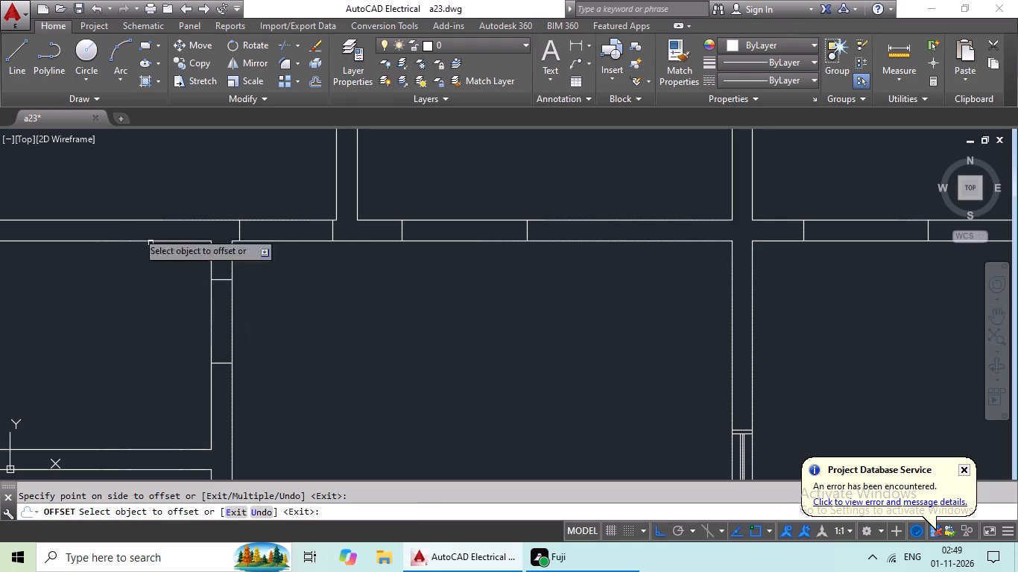
Draw a horizontal line across the west wall of the upper small room on the plan's east side, near its north end.
left_click(22, 66)
scroll(414, 314, "down", 3)
middle_click_drag(453, 326, 340, 331)
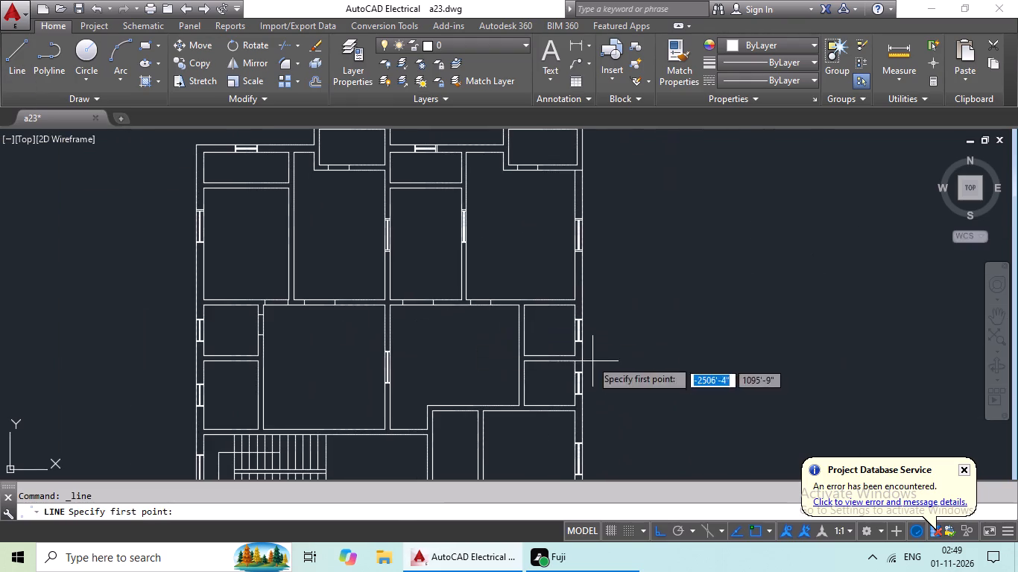
scroll(533, 330, "up", 3)
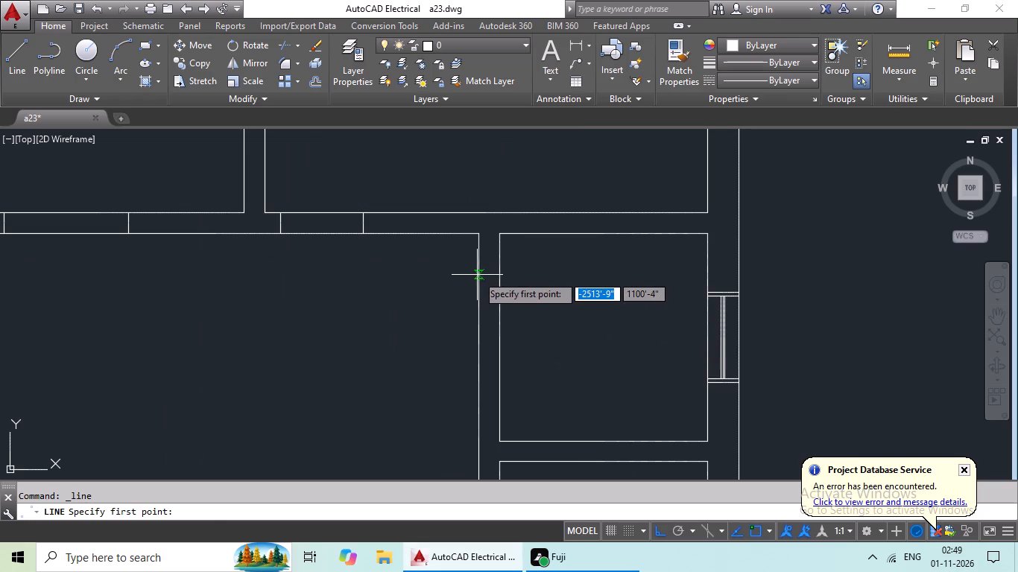
left_click(478, 274)
left_click(502, 271)
key("Escape")
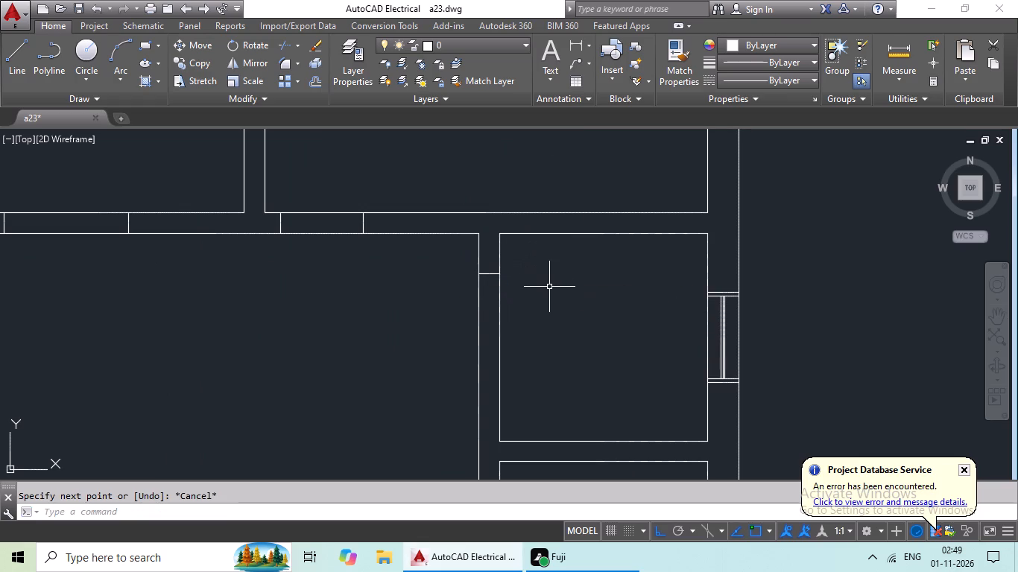
Offset the cross line in the upper eastern small room's west wall 2' to the south.
key("o")
key("Return")
type("2'")
key("Return")
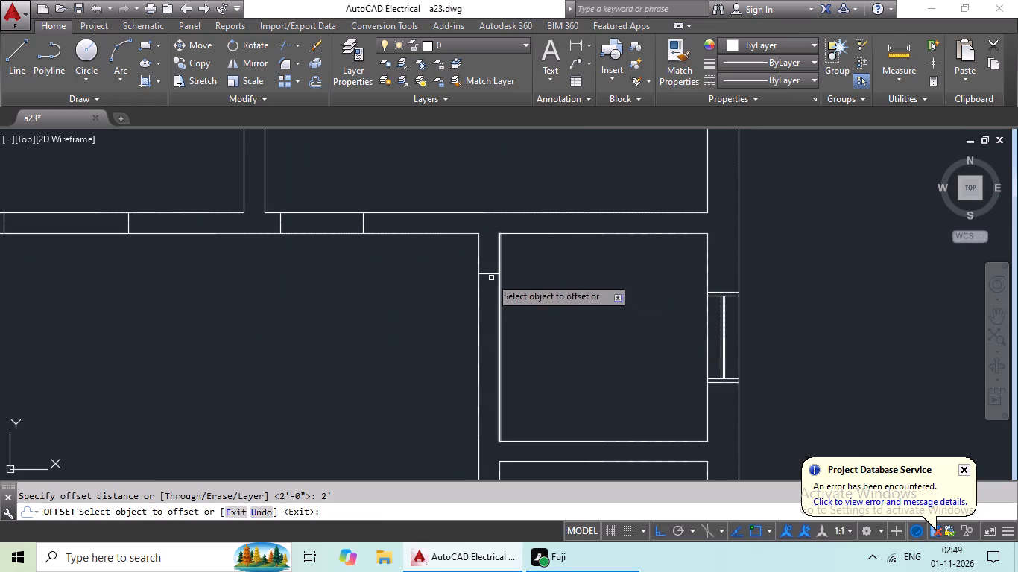
left_click_drag(492, 271, 492, 279)
left_click(492, 337)
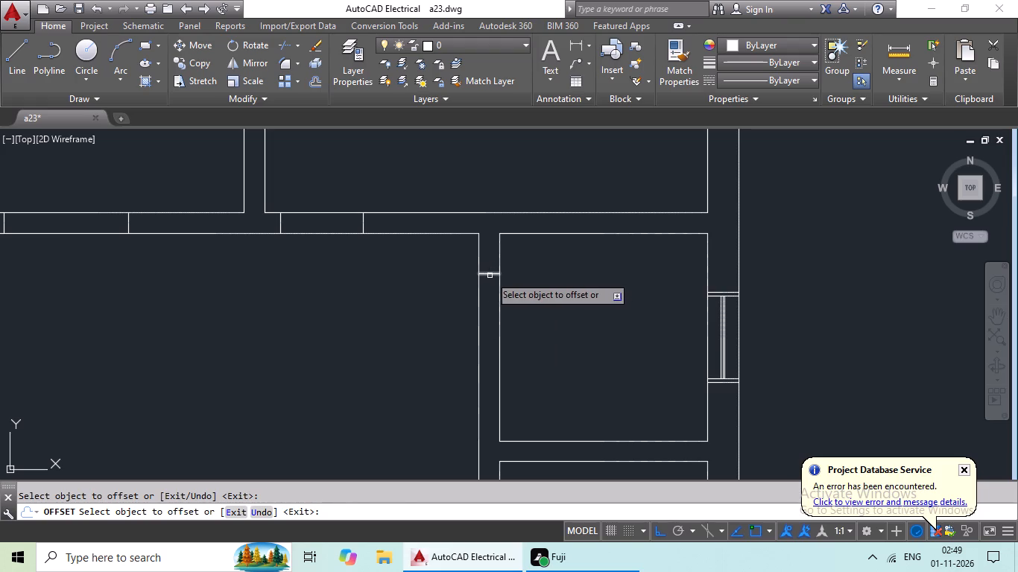
left_click_drag(490, 276, 490, 285)
left_click(490, 311)
Draw a horizontal line across the east wall of the lower small room on the plan's west side, near its north end.
left_click(18, 76)
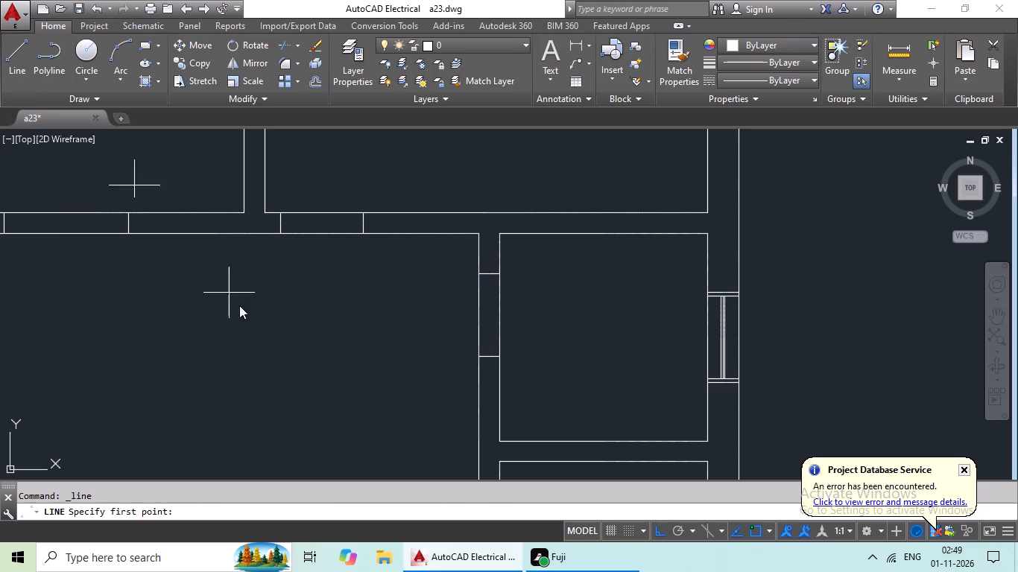
scroll(294, 366, "down", 1)
middle_click_drag(297, 367, 475, 255)
scroll(454, 319, "down", 2)
middle_click_drag(451, 318, 534, 279)
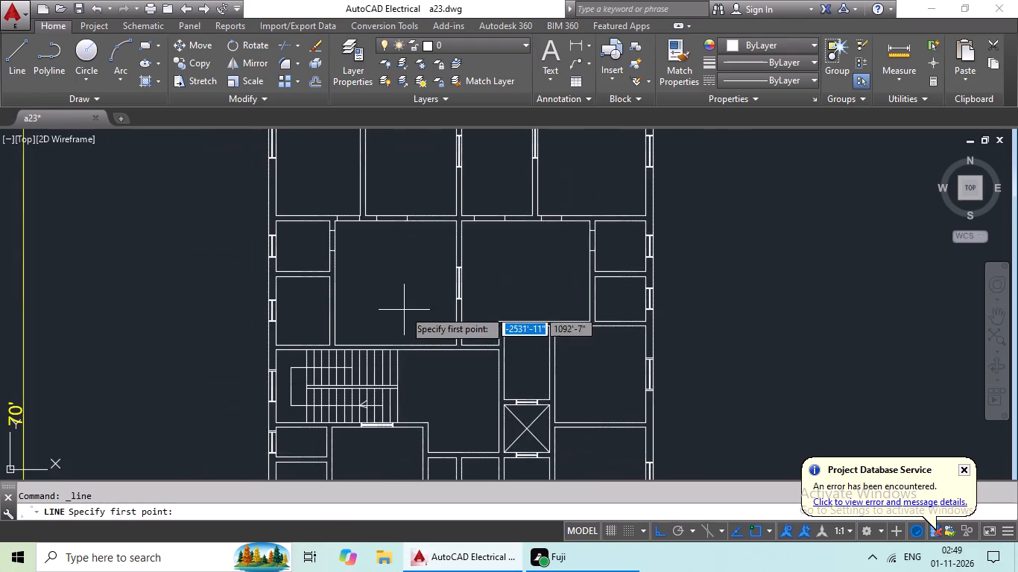
scroll(367, 299, "up", 3)
left_click(211, 255)
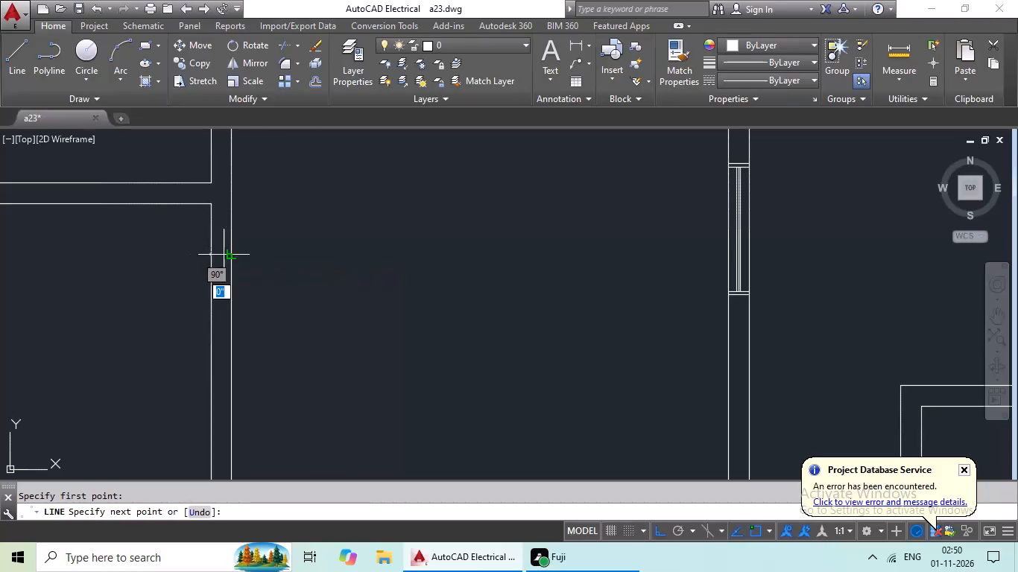
left_click(232, 254)
key("Escape")
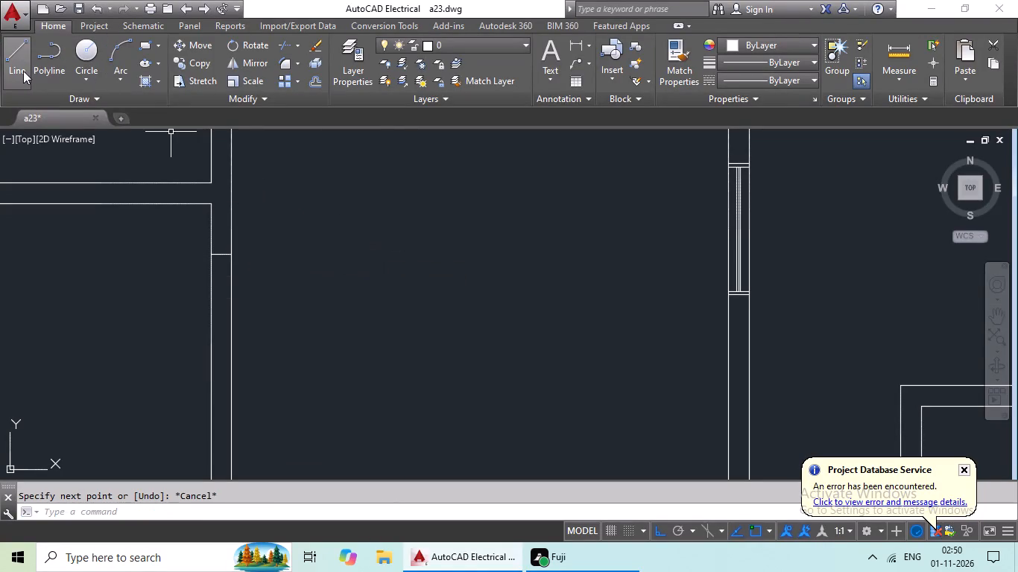
Draw a horizontal line across the west wall of the lower small room on the plan's east side, near its north end.
left_click(23, 68)
scroll(452, 236, "down", 3)
middle_click_drag(485, 257, 340, 258)
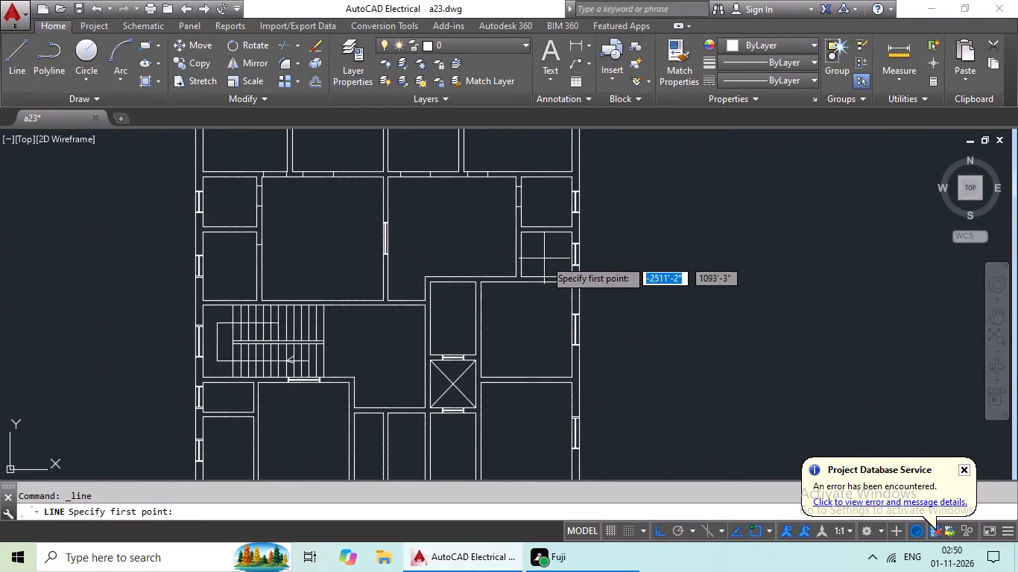
scroll(542, 267, "up", 2)
scroll(478, 190, "up", 3)
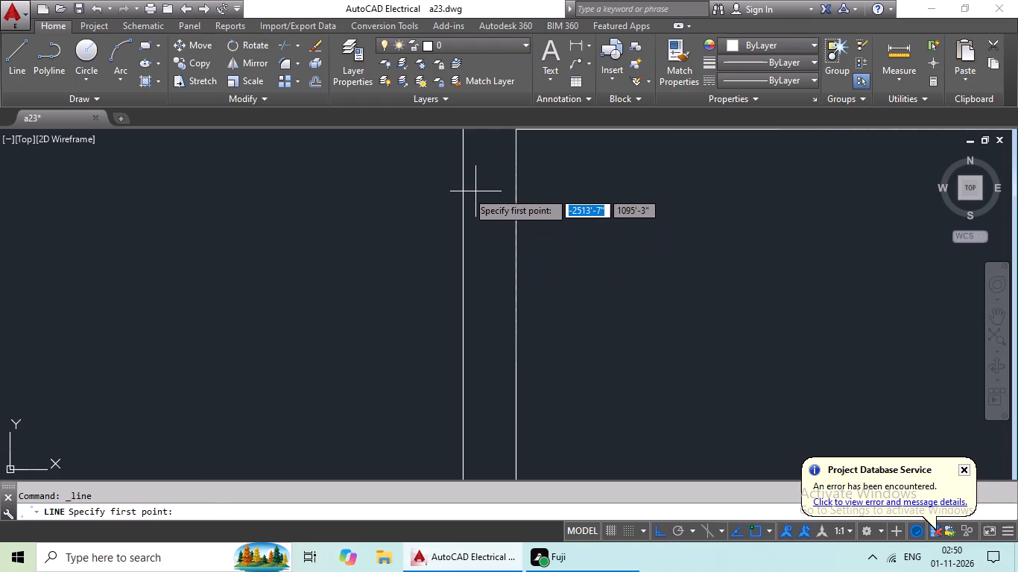
left_click(464, 186)
left_click(517, 185)
scroll(572, 215, "down", 3)
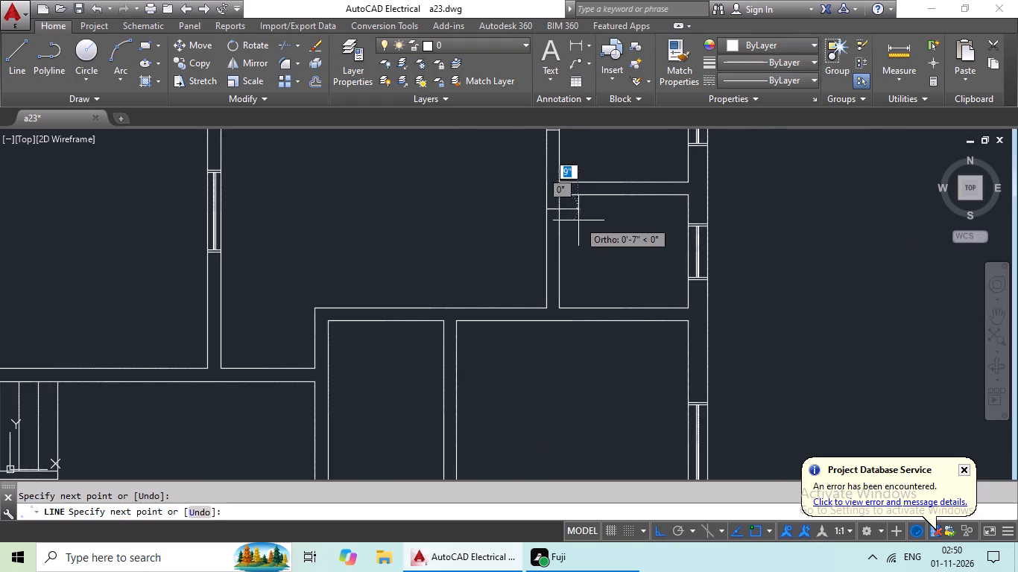
key("Escape")
Offset the cross line in the lower eastern small room's west wall 1'5" to the south, and offset the copy another 1'5" south.
scroll(601, 240, "down", 2)
middle_click_drag(592, 244, 554, 261)
scroll(560, 271, "up", 1)
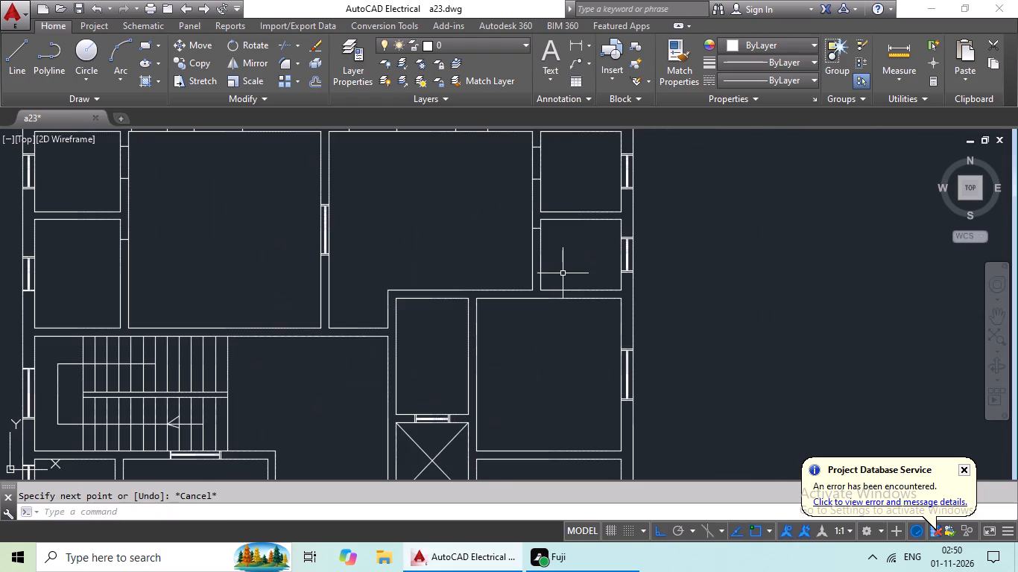
key("Escape")
key("o")
key("Return")
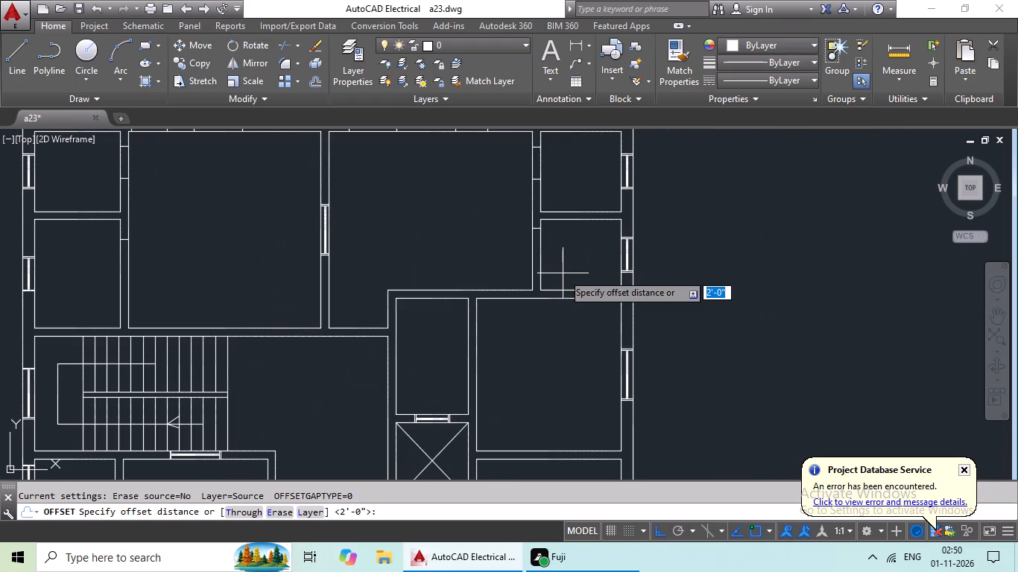
type("1'5\"")
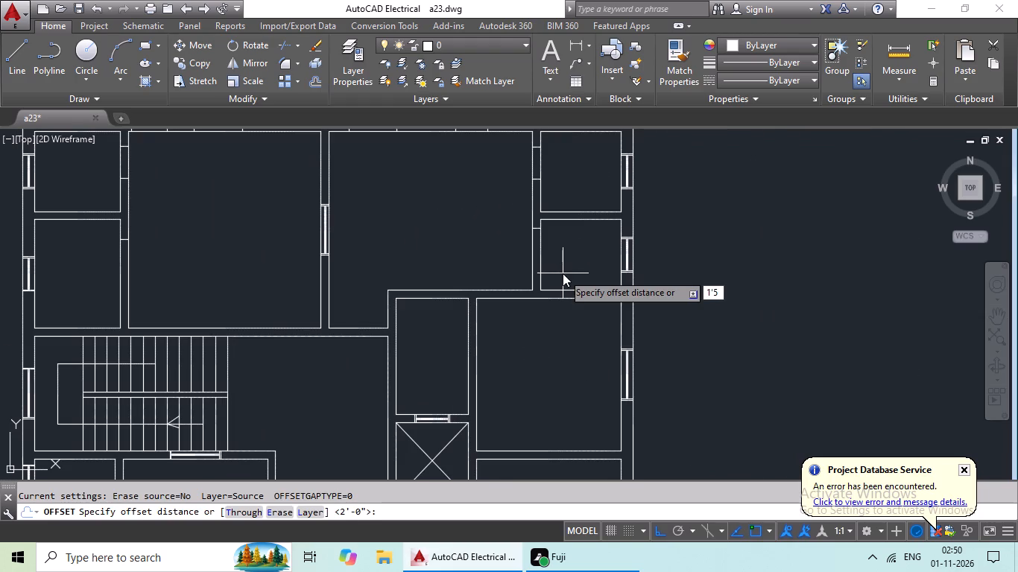
key("Return")
scroll(486, 221, "up", 1)
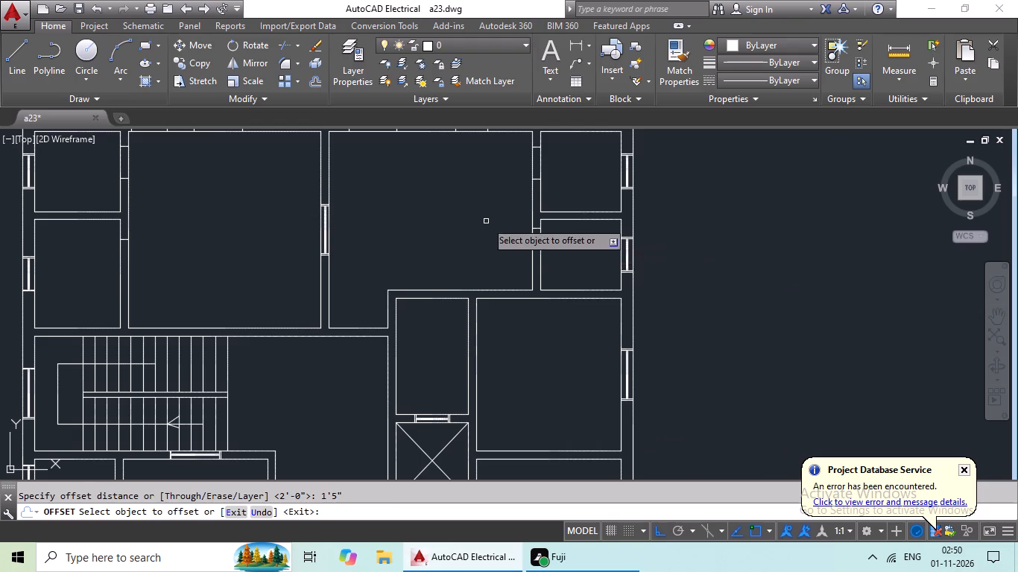
scroll(486, 221, "up", 1)
scroll(648, 244, "up", 1)
left_click(595, 232)
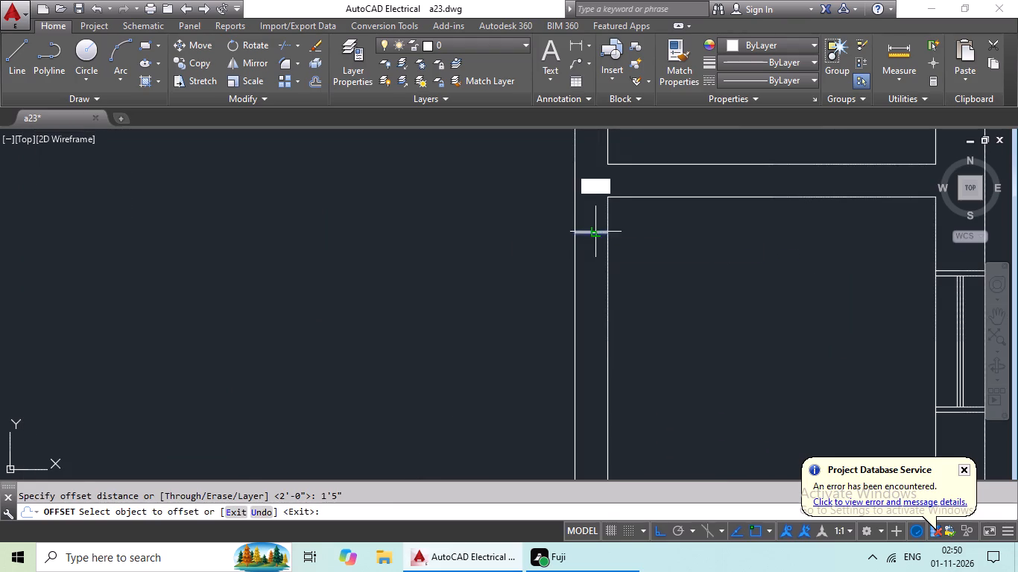
left_click(592, 255)
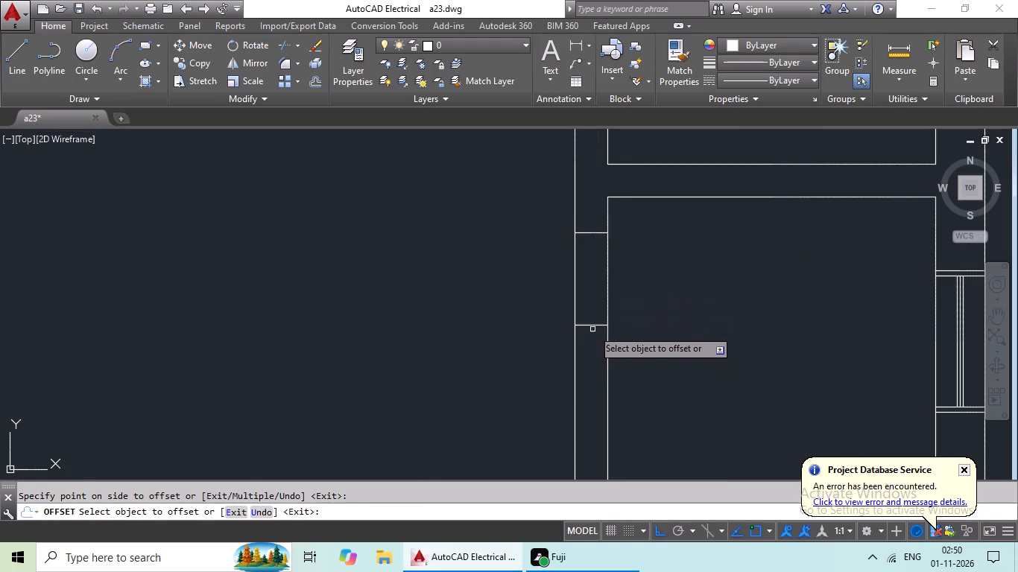
left_click(594, 325)
left_click(594, 368)
Offset the cross line in the lower western small room's east wall 1'5" to the south, and offset the copy another 1'5" south.
scroll(625, 360, "down", 3)
middle_click_drag(525, 370, 528, 369)
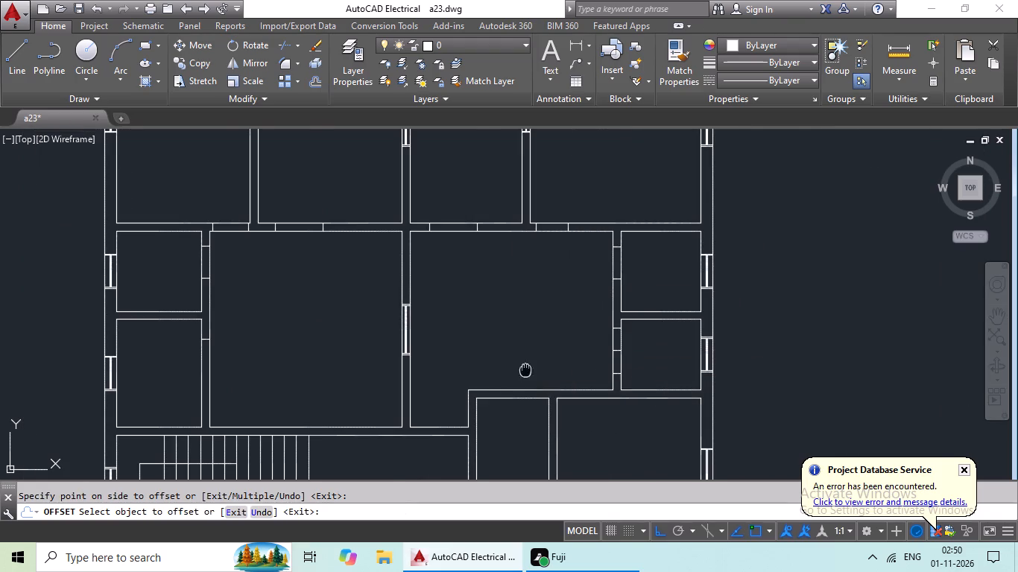
middle_click_drag(528, 369, 756, 398)
left_click(437, 367)
left_click(437, 392)
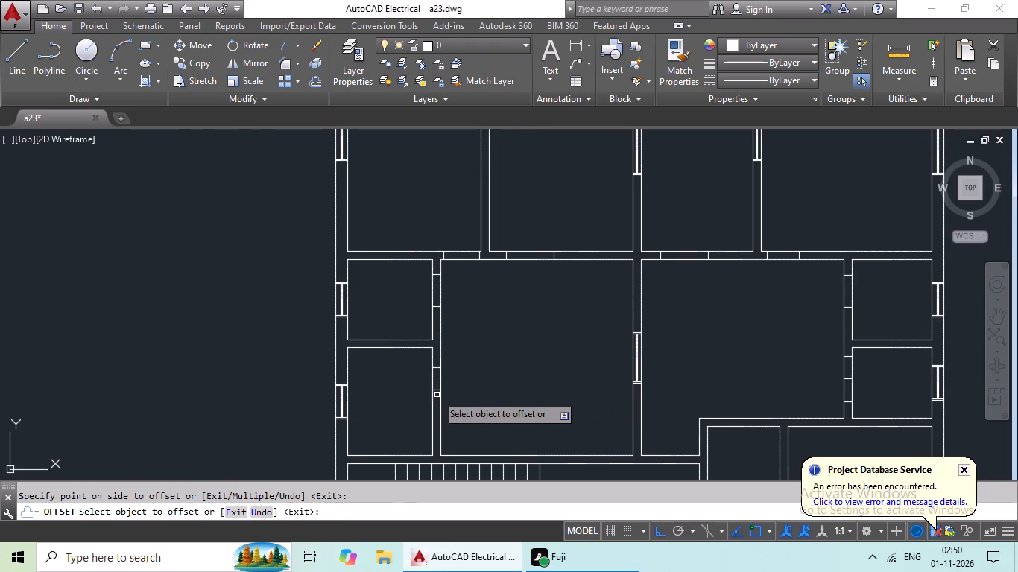
left_click_drag(437, 389, 436, 407)
left_click(432, 422)
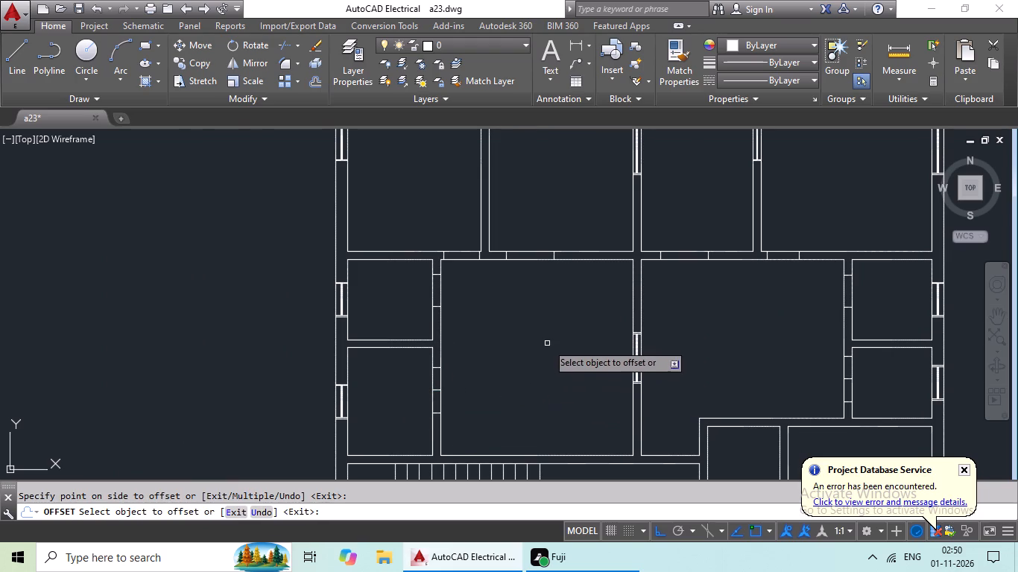
Draw a vertical line across the wall north of the stair hall, just west of the dividing wall between the two large middle rooms.
left_click(3, 59)
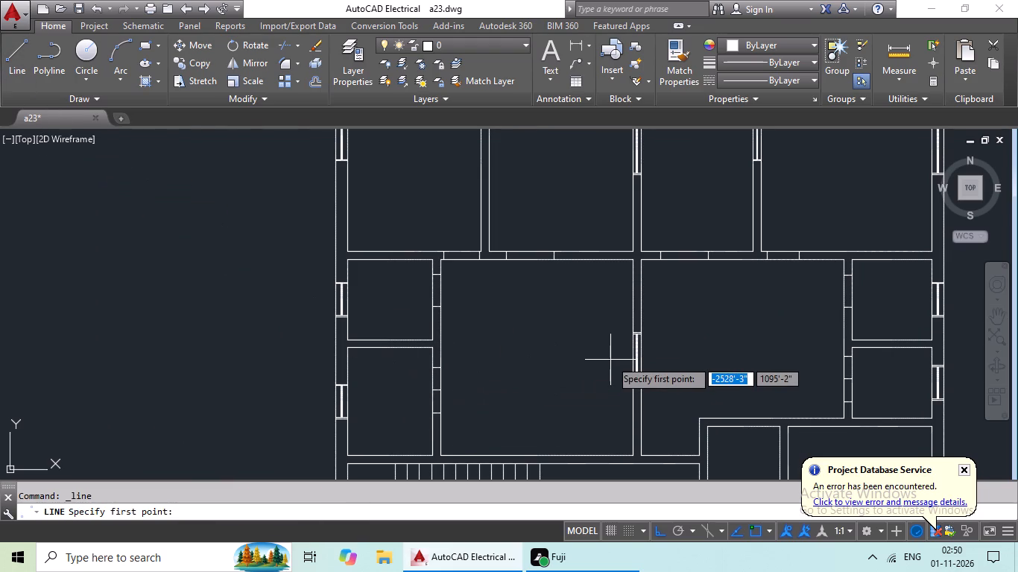
middle_click_drag(611, 357, 496, 313)
middle_click_drag(518, 378, 508, 296)
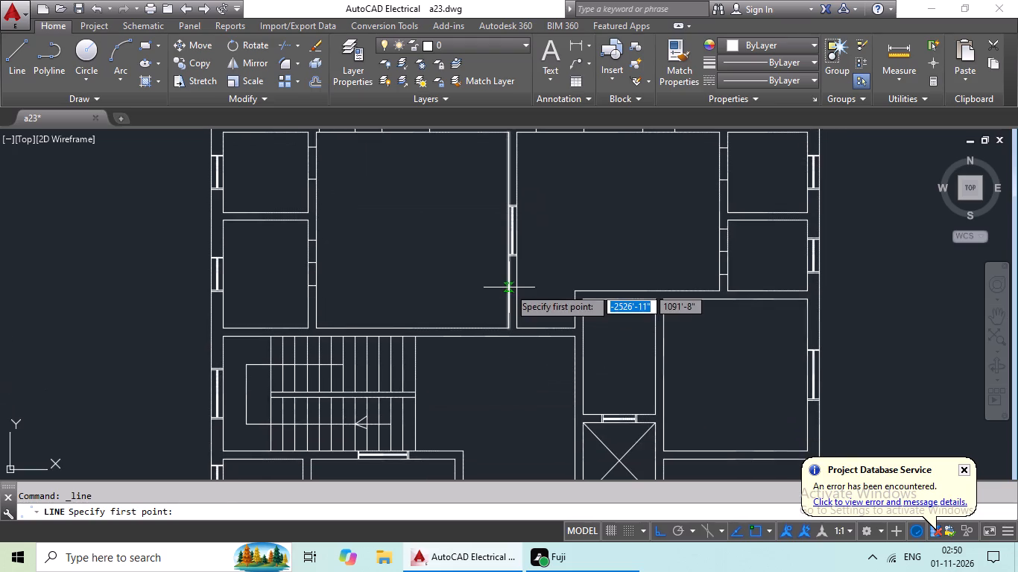
scroll(563, 376, "up", 2)
middle_click_drag(555, 325, 660, 379)
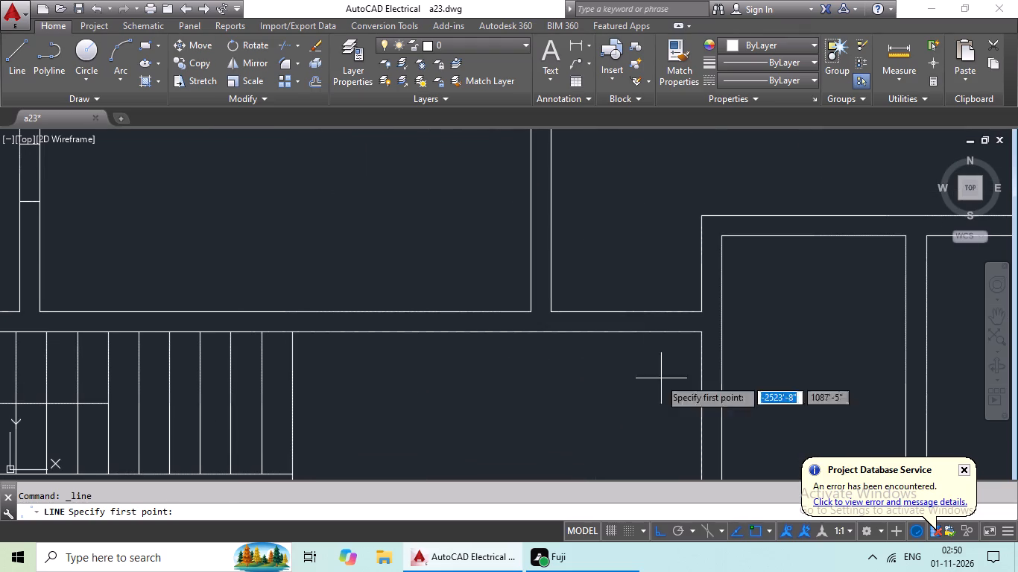
scroll(504, 309, "up", 3)
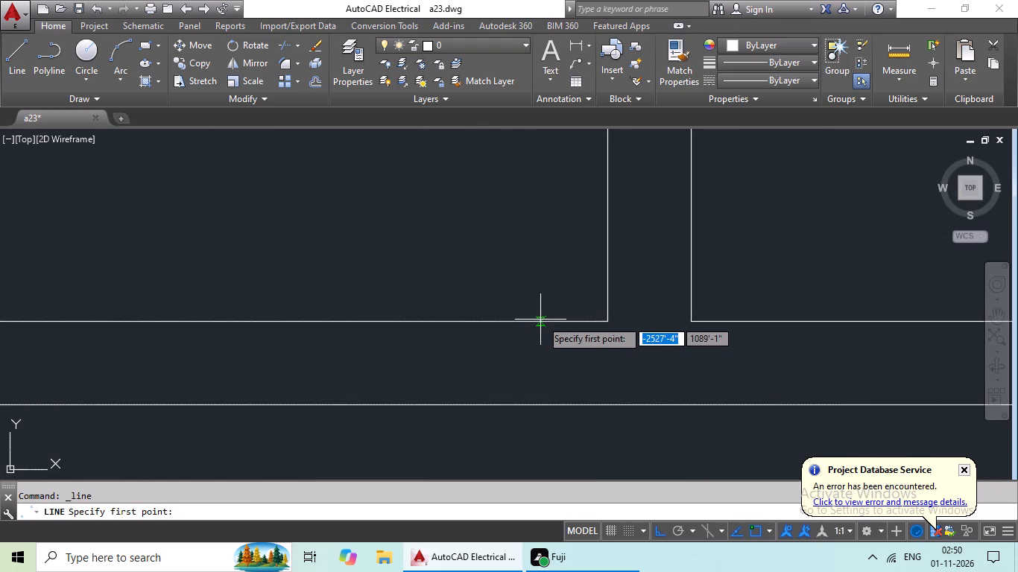
left_click_drag(558, 321, 558, 336)
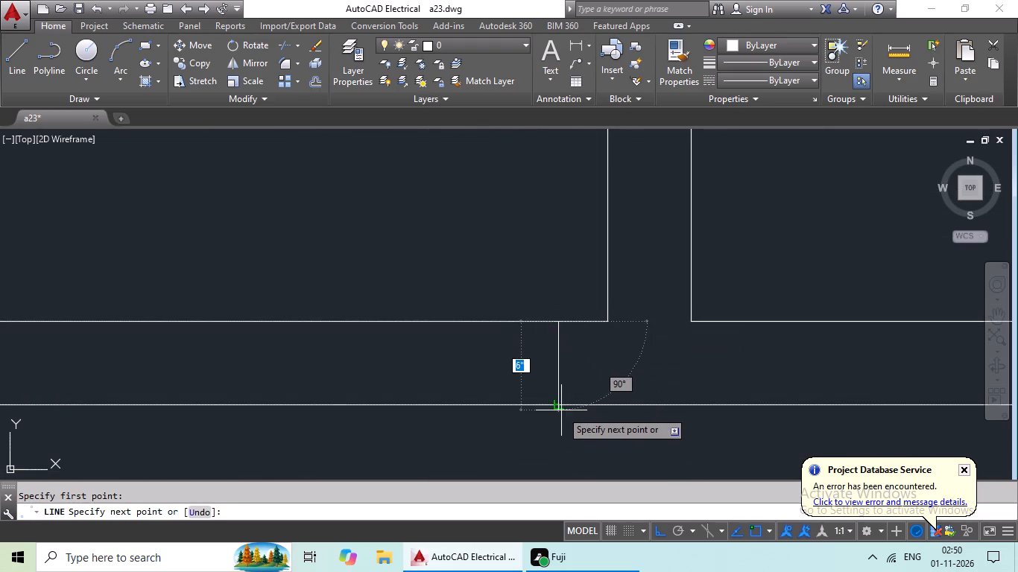
left_click(561, 404)
key("Escape")
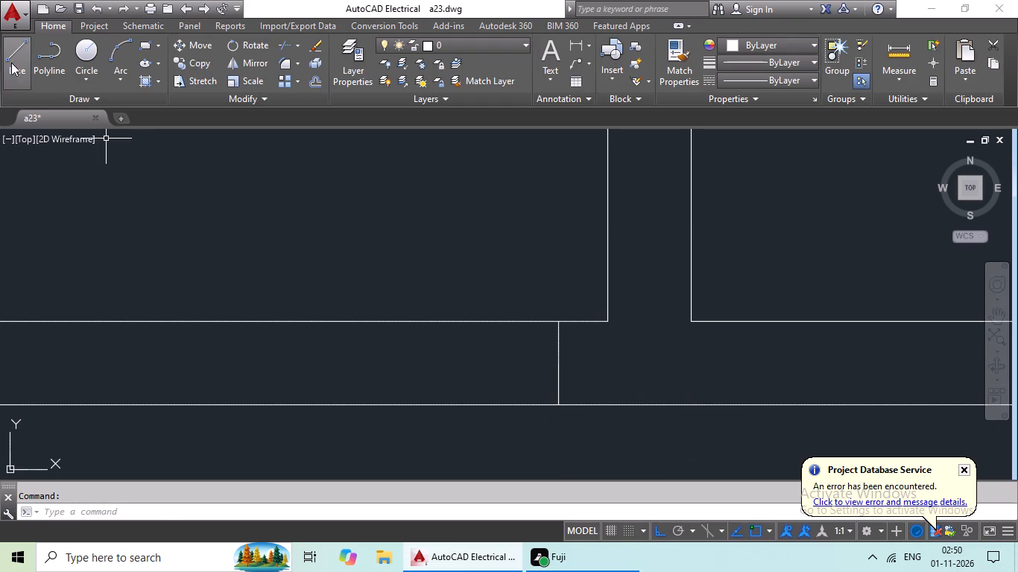
Draw a vertical line across the same wall, just east of the dividing wall between the two large middle rooms.
left_click(11, 61)
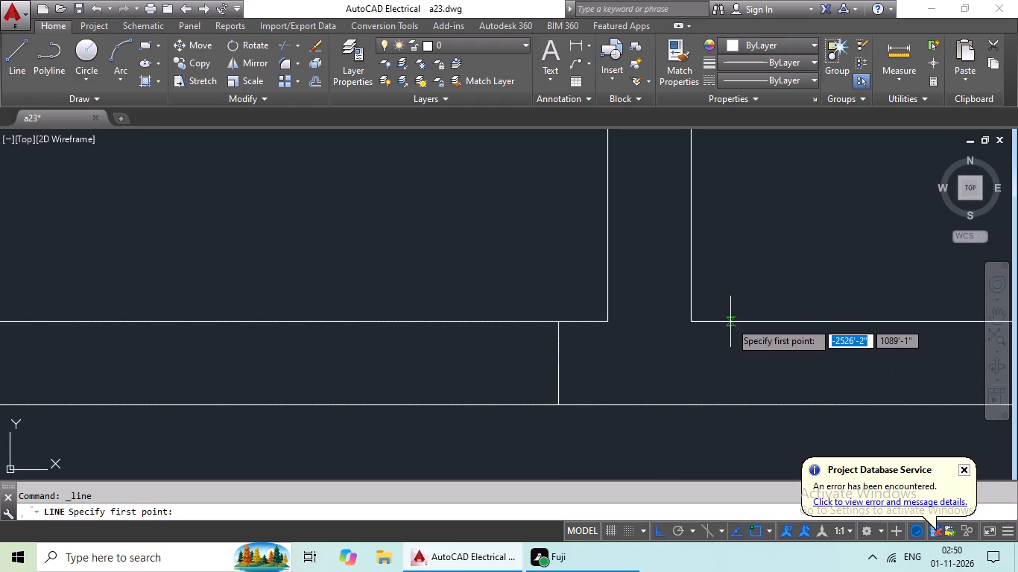
left_click_drag(722, 320, 722, 328)
left_click_drag(724, 405, 736, 401)
key("Escape")
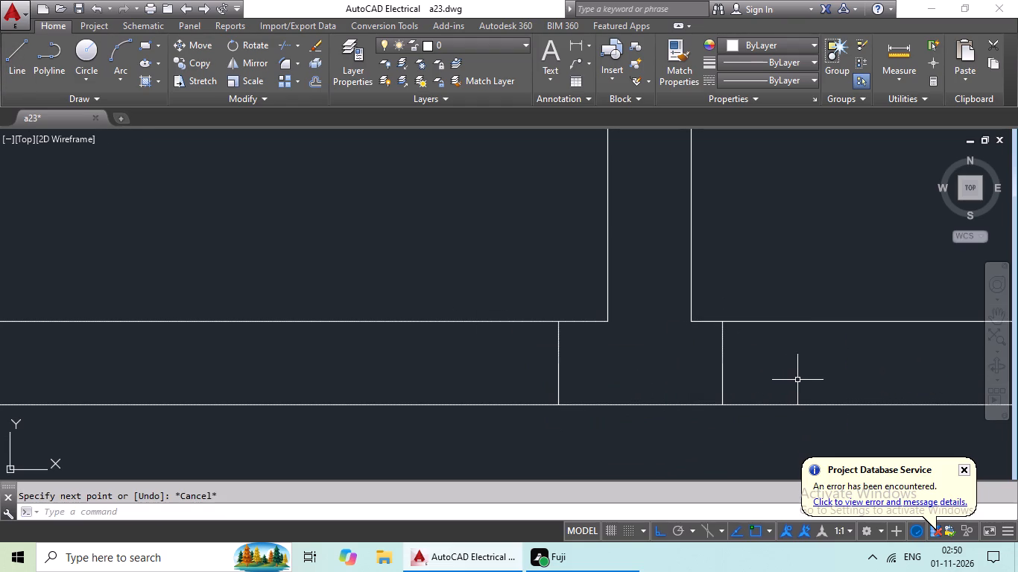
Offset the two cross lines beside the dividing wall 3' away from it, one to the east and one to the west.
key("o")
key("Return")
type("3'")
key("Return")
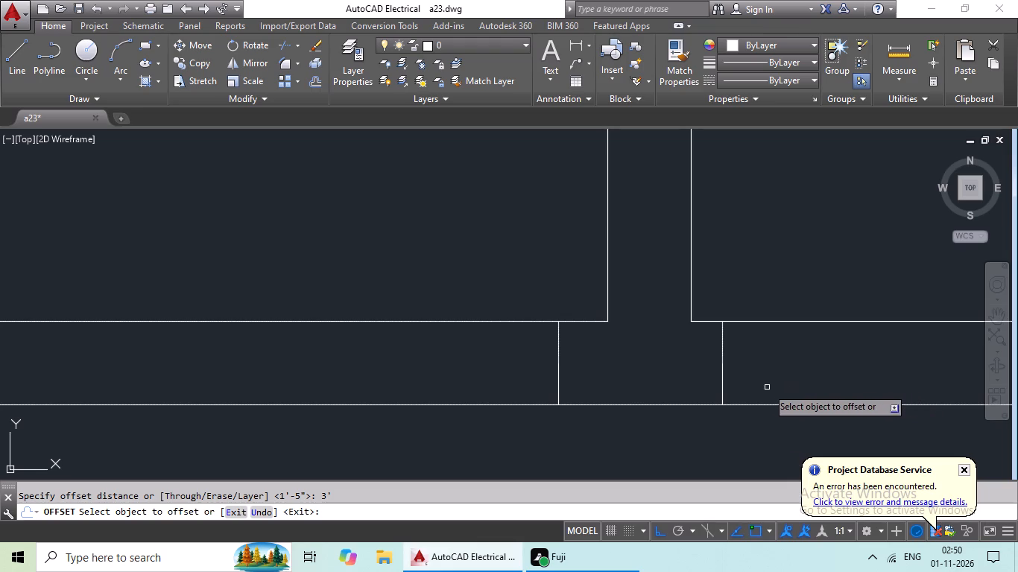
left_click(722, 383)
scroll(780, 386, "down", 1)
middle_click_drag(773, 383, 464, 346)
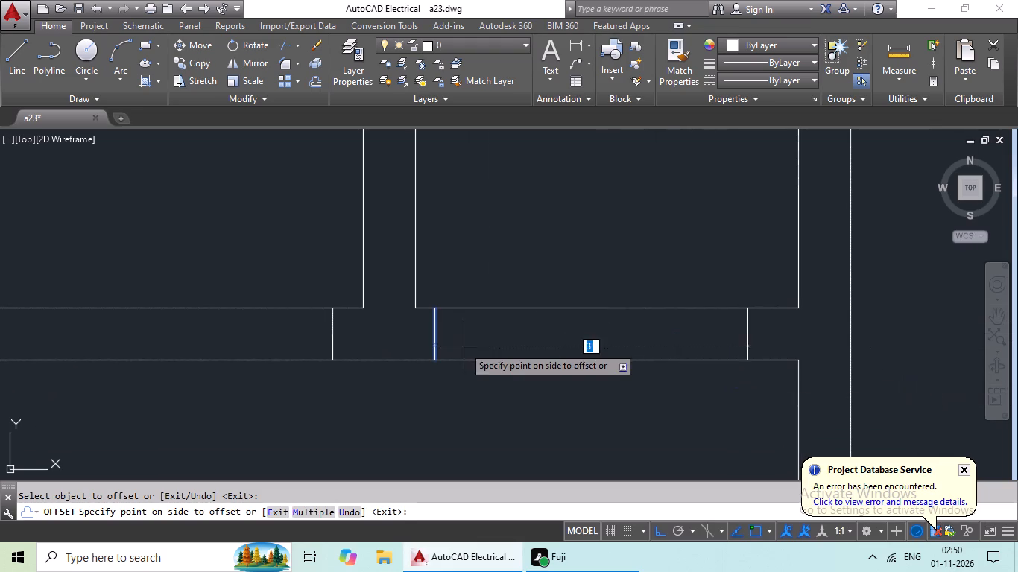
left_click(473, 349)
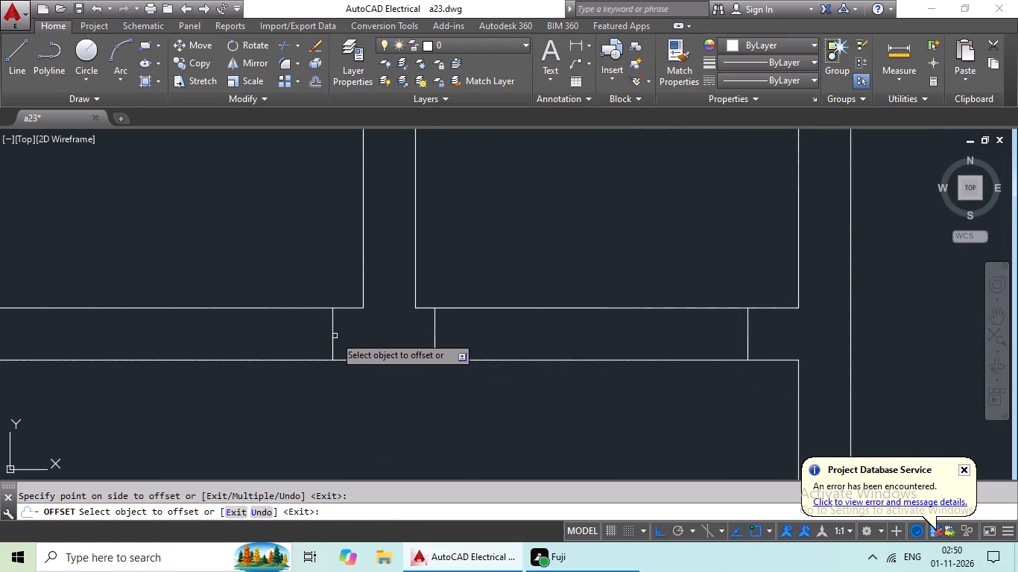
left_click_drag(334, 334, 305, 340)
left_click(244, 345)
Draw a vertical line across the north wall of the room south of the lower eastern small room, near its west end.
scroll(256, 343, "down", 2)
middle_click_drag(329, 360, 399, 360)
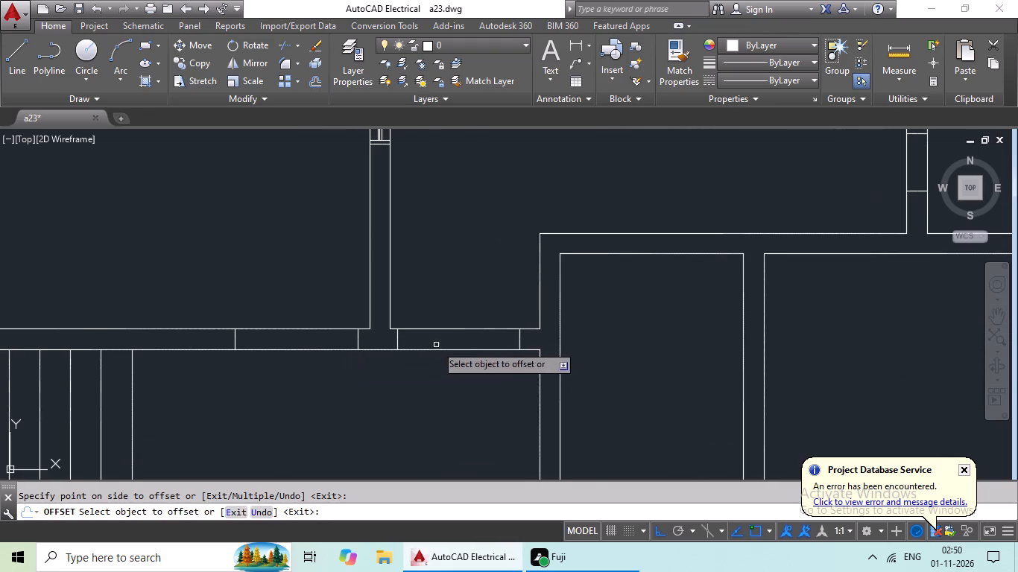
left_click(7, 67)
scroll(161, 282, "down", 2)
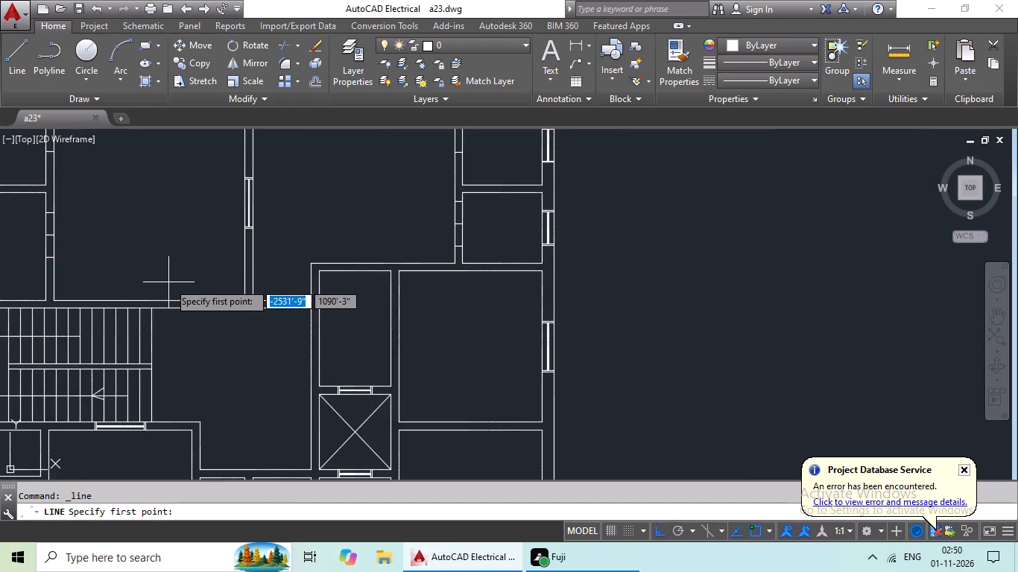
middle_click_drag(174, 282, 356, 278)
middle_click_drag(341, 258, 323, 318)
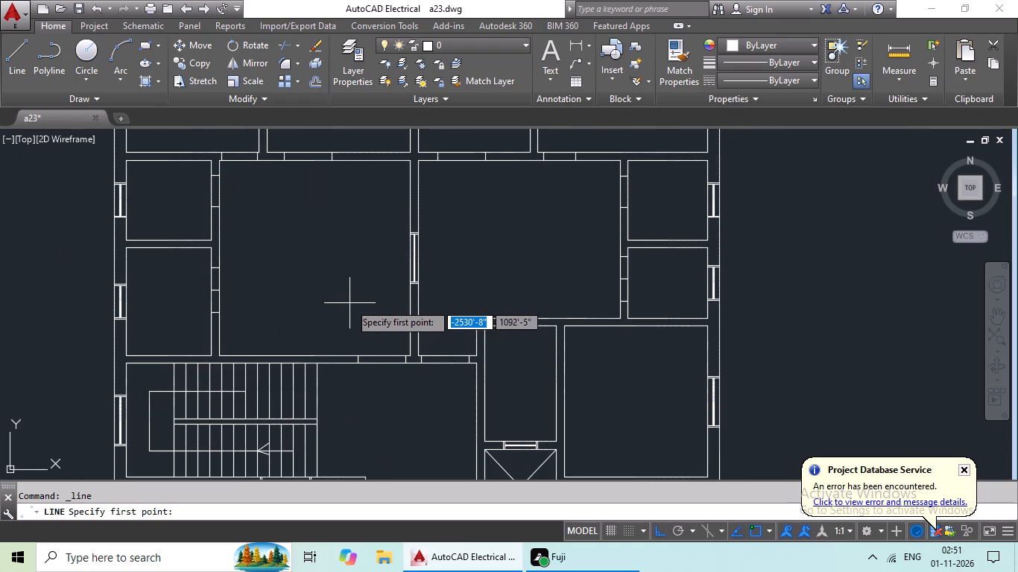
middle_click_drag(635, 340, 594, 347)
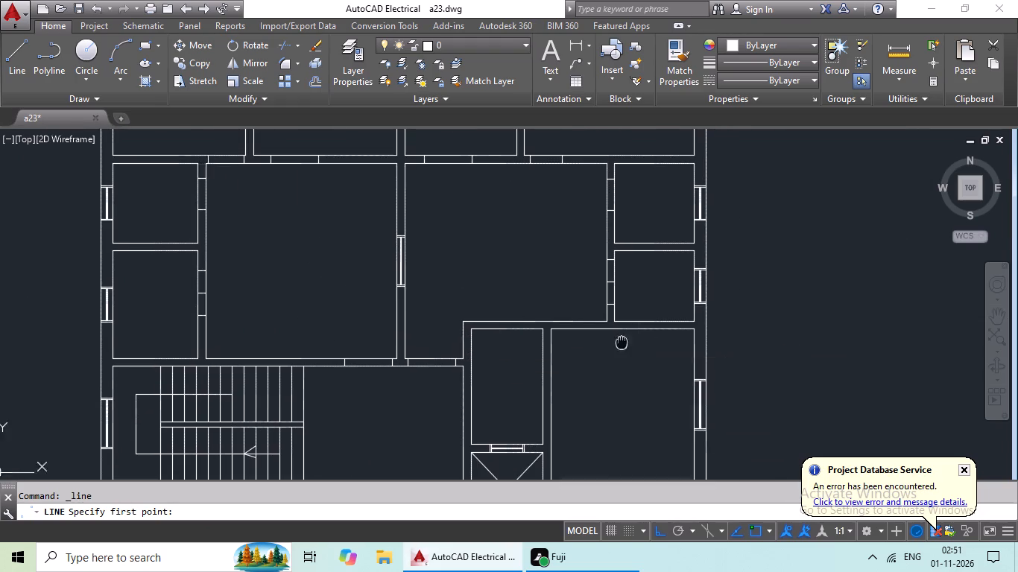
middle_click_drag(594, 347, 534, 357)
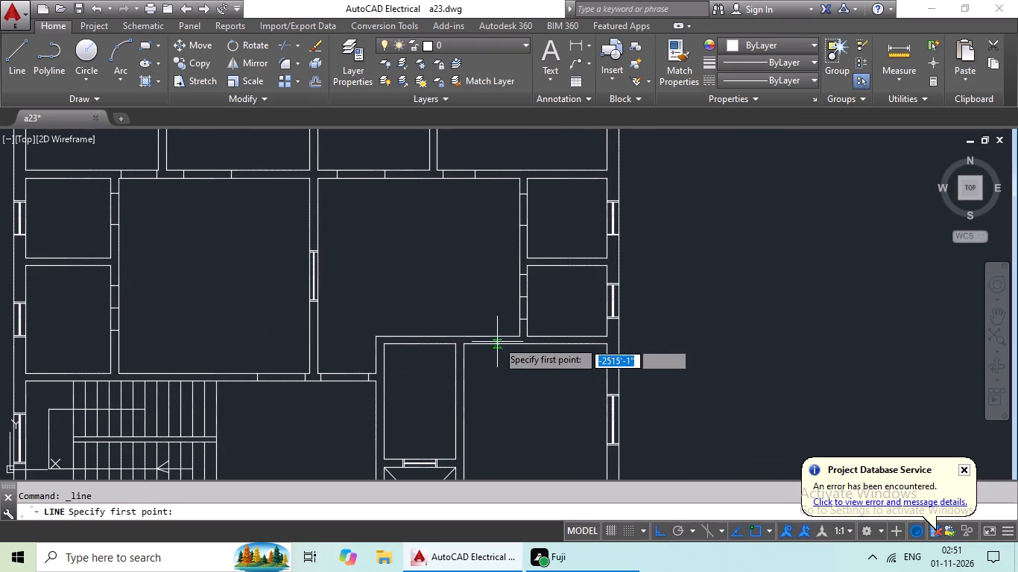
scroll(497, 340, "up", 3)
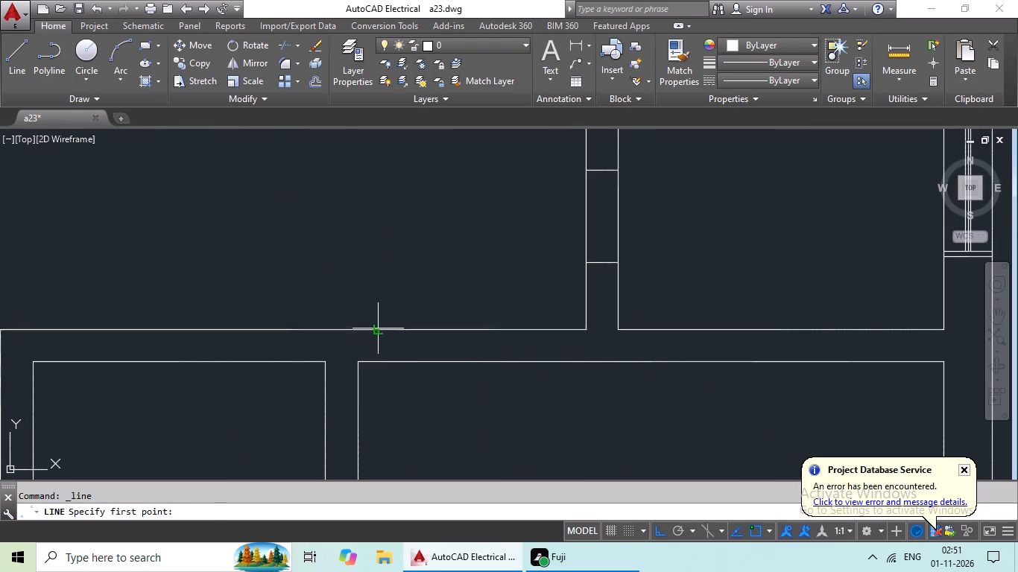
left_click(378, 328)
left_click(375, 360)
key("Escape")
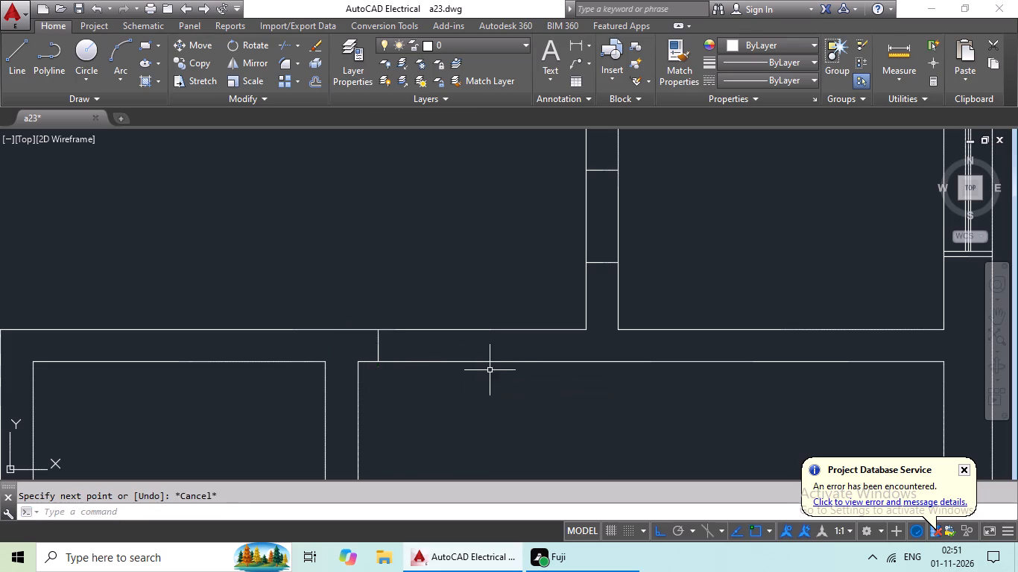
Offset the cross line in that room's north wall 3' to the east.
key("Escape")
key("o")
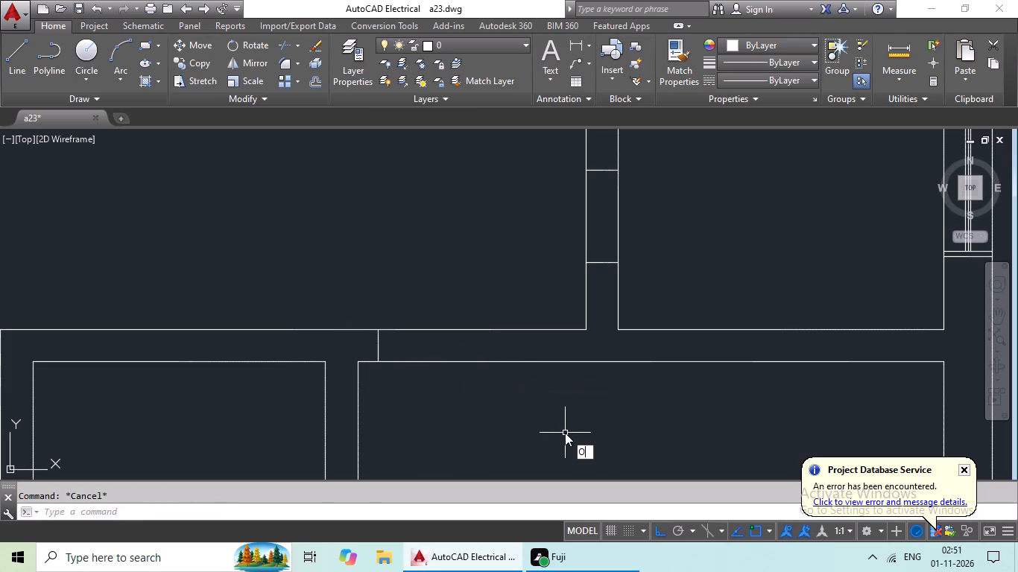
key("Return")
type("3'")
key("Return")
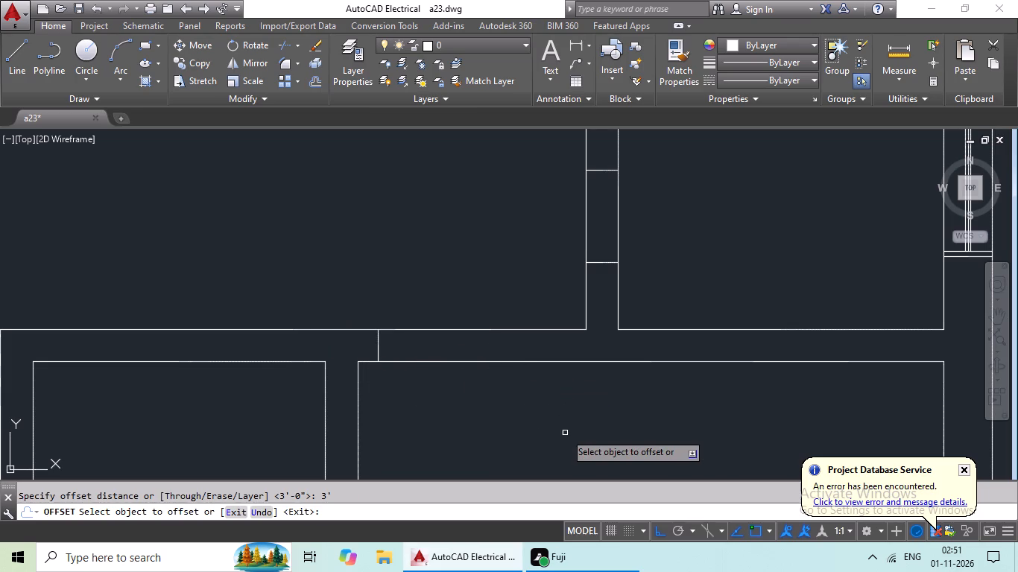
left_click(377, 346)
left_click(396, 349)
Draw a horizontal line across the same room's west wall, near its north end.
left_click(11, 64)
scroll(380, 302, "down", 2)
middle_click_drag(398, 283, 405, 255)
scroll(423, 331, "up", 2)
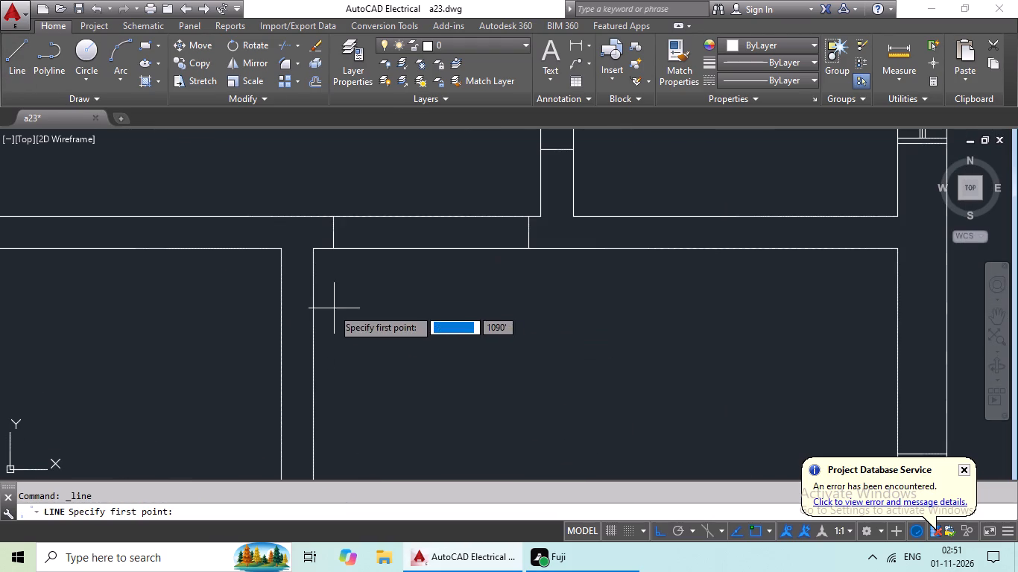
left_click(281, 314)
left_click(312, 314)
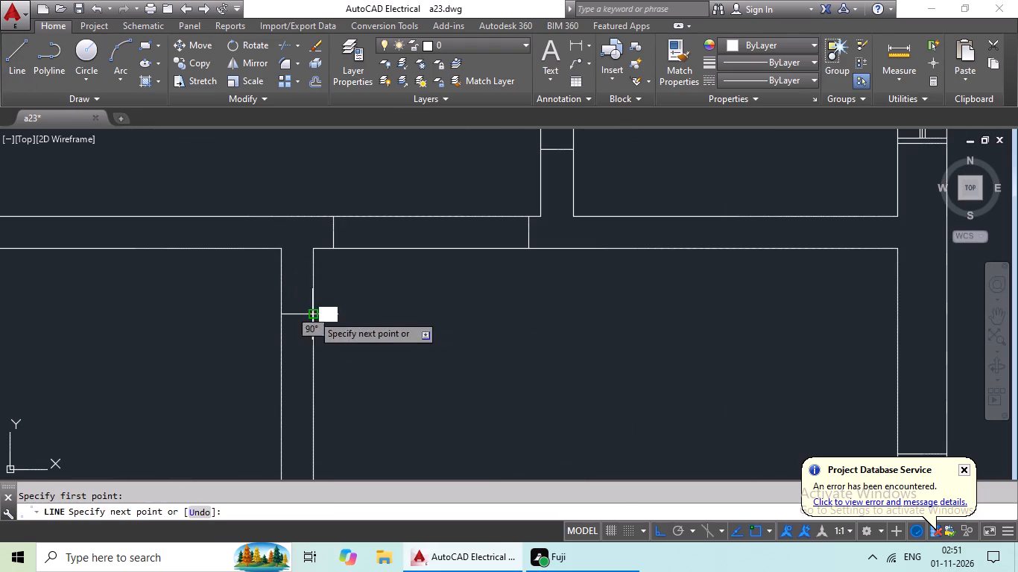
key("Escape")
scroll(450, 331, "down", 1)
middle_click_drag(450, 331, 484, 250)
key("Escape")
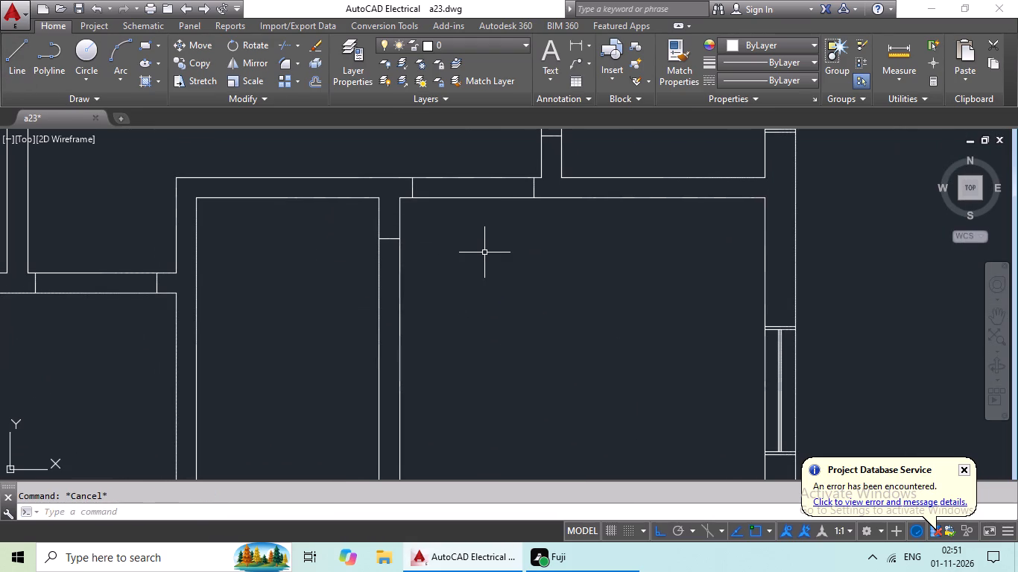
Offset the cross line in that room's west wall 2' to the south.
key("o")
key("Return")
type("2'")
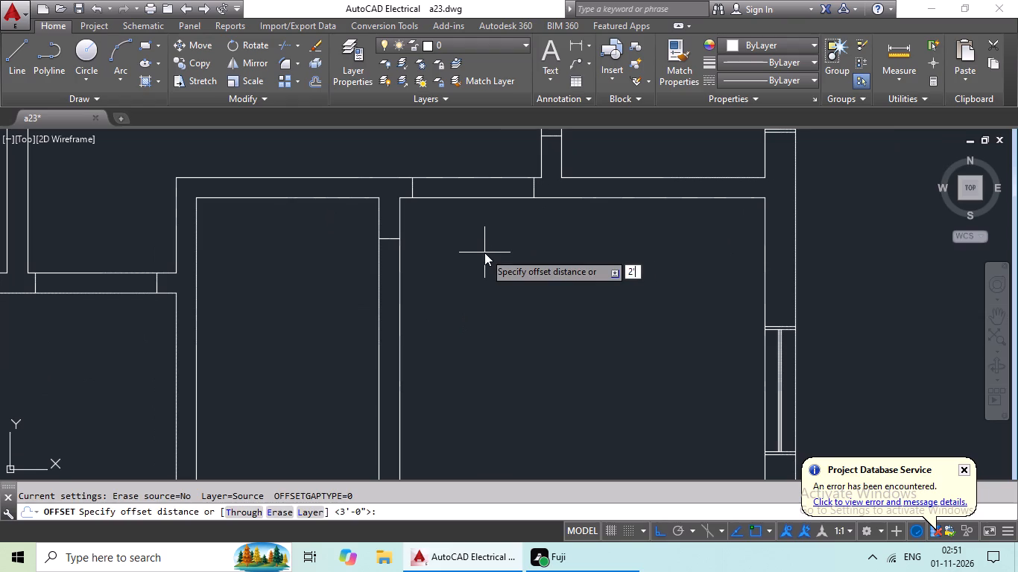
key("Return")
left_click_drag(393, 240, 393, 247)
left_click(390, 271)
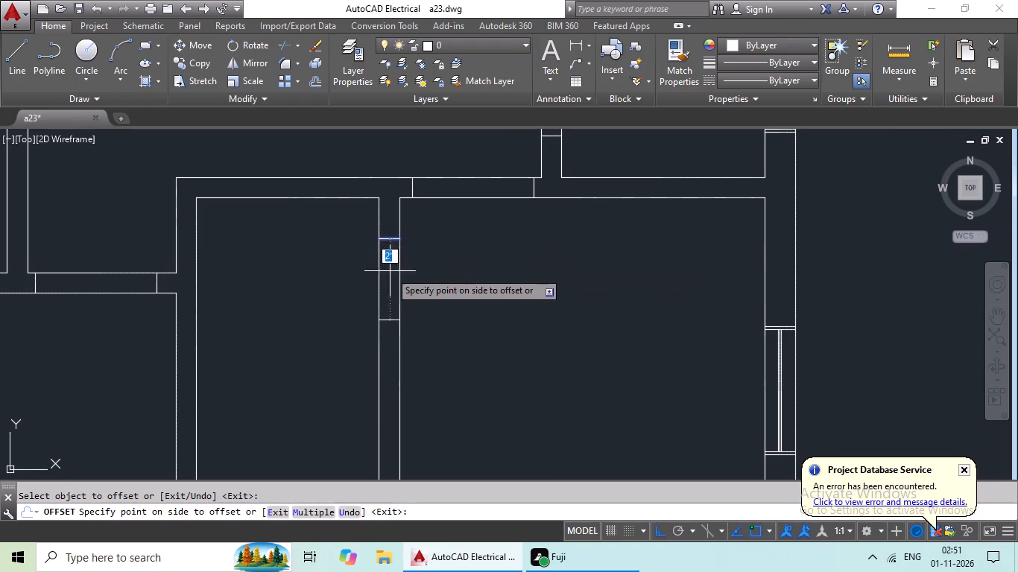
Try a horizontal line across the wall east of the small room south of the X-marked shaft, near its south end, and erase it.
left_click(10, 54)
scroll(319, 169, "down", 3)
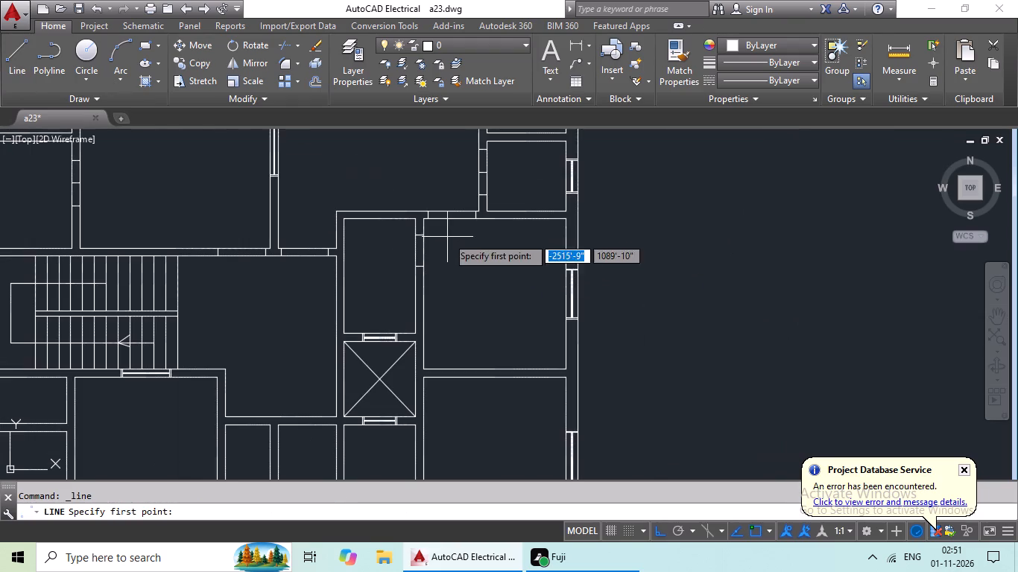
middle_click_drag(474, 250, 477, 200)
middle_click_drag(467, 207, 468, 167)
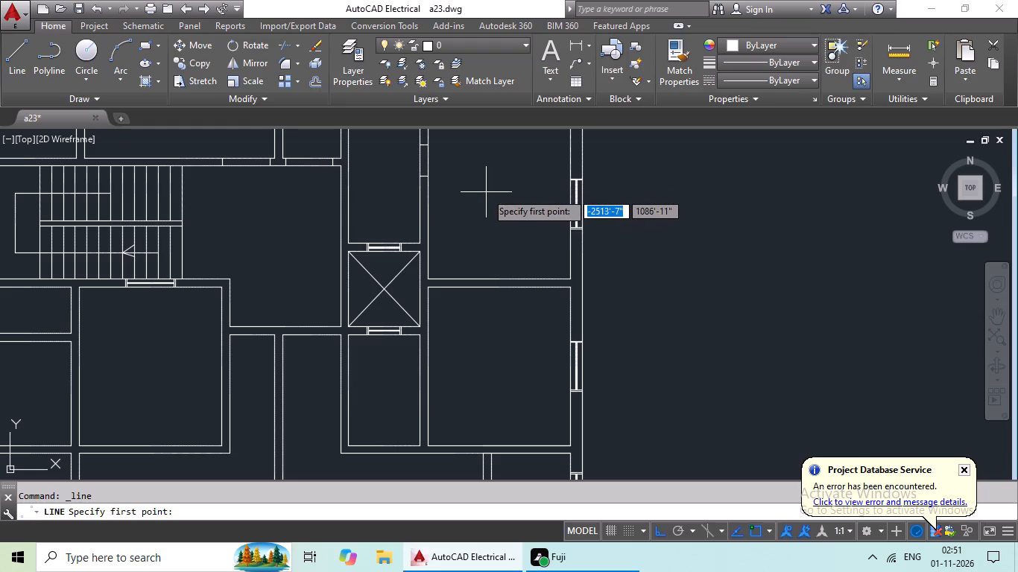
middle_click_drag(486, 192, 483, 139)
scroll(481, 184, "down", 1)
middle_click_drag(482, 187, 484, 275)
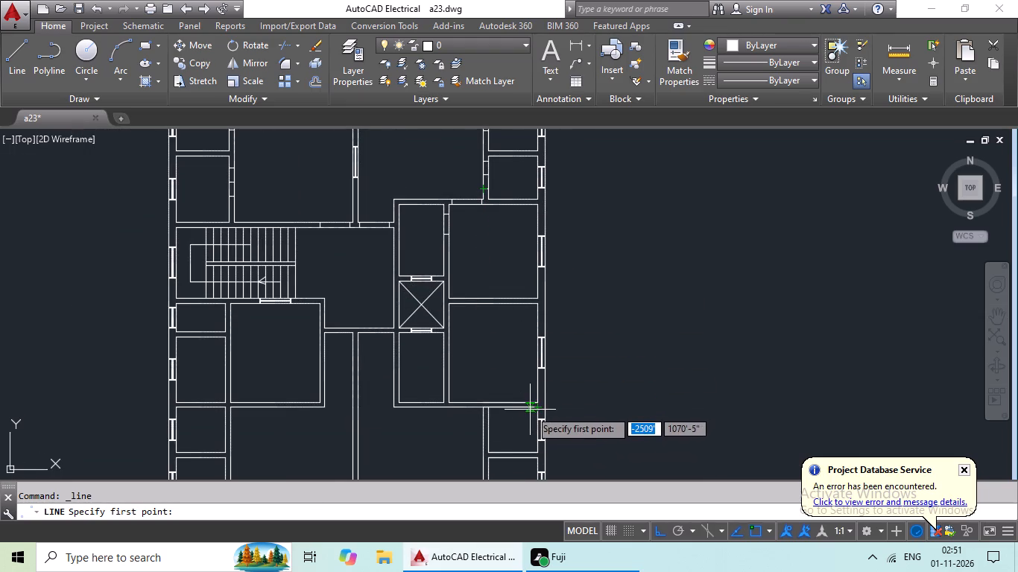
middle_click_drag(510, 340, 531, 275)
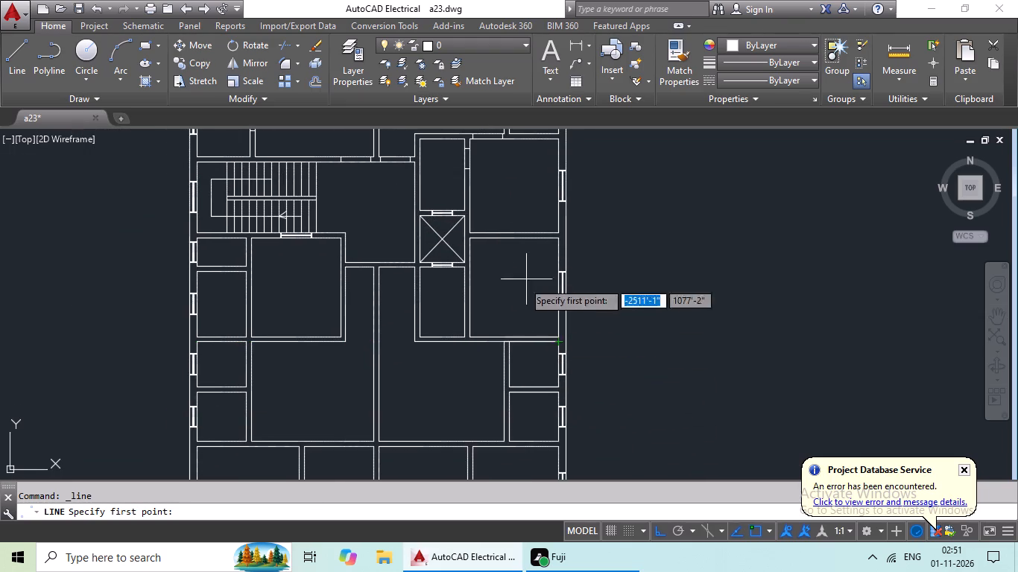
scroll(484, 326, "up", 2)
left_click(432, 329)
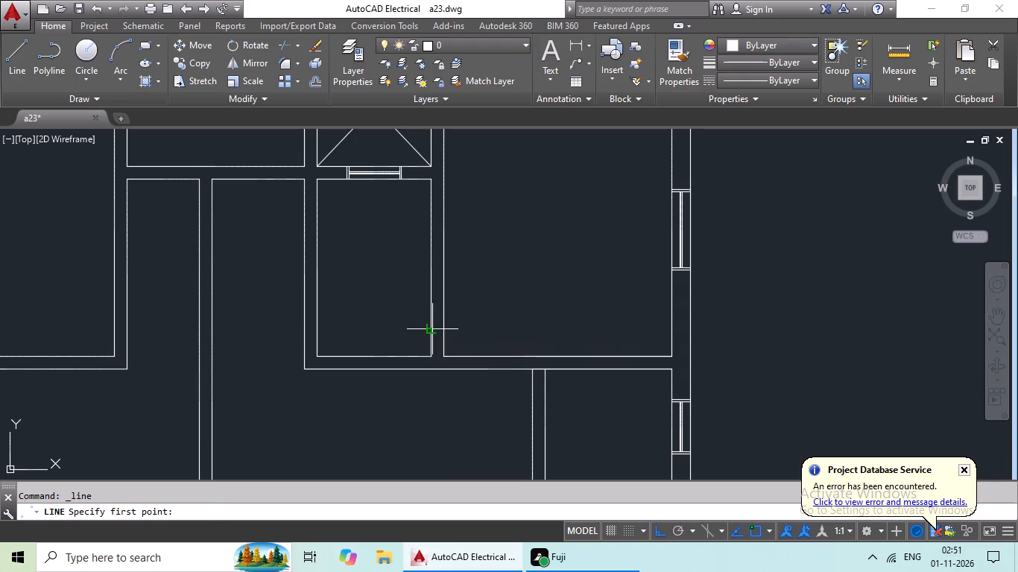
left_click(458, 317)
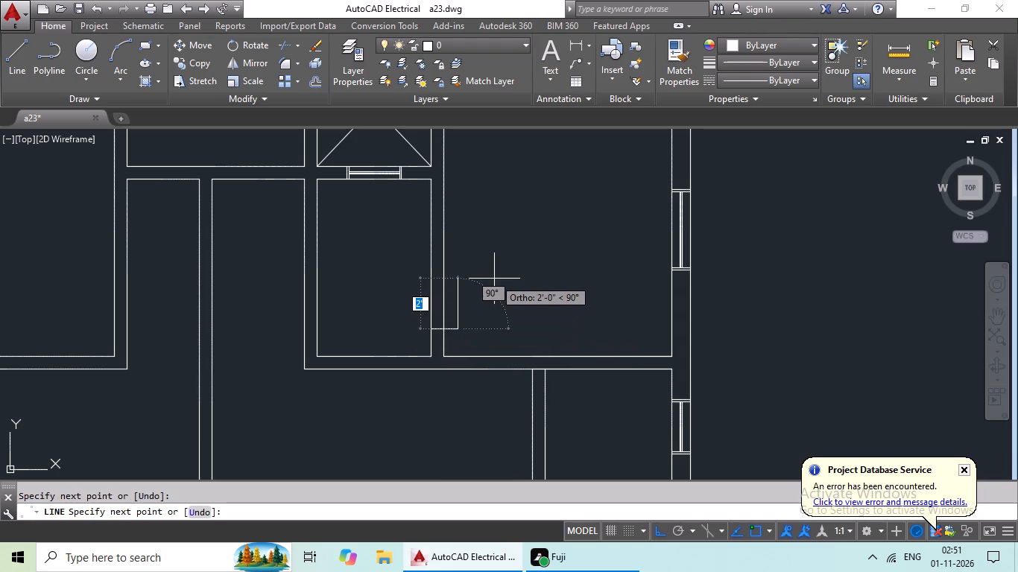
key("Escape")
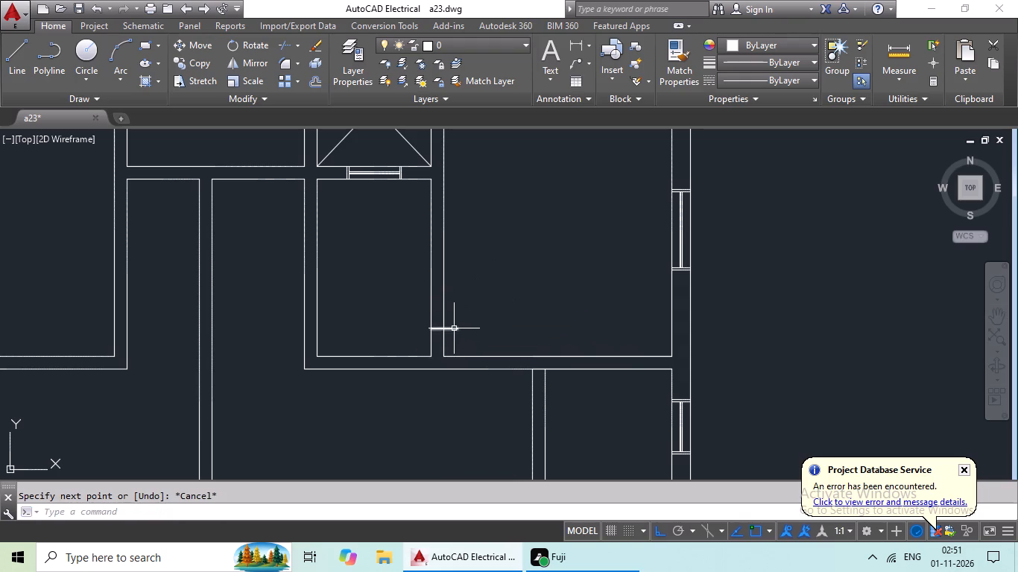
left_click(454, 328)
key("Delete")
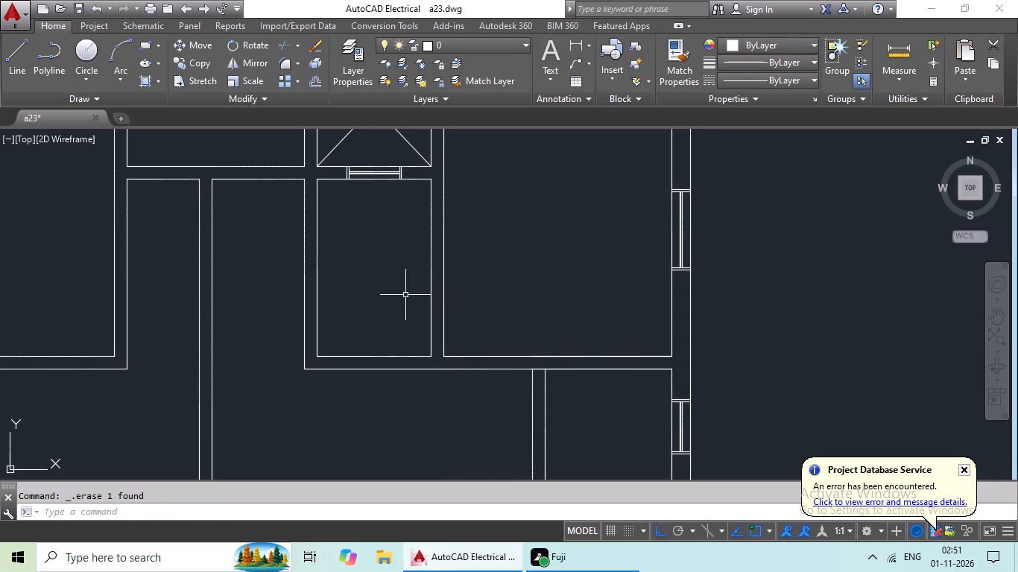
Draw a horizontal line across the wall between the small room south of the X-marked shaft and the east room, near its south end.
left_click(11, 48)
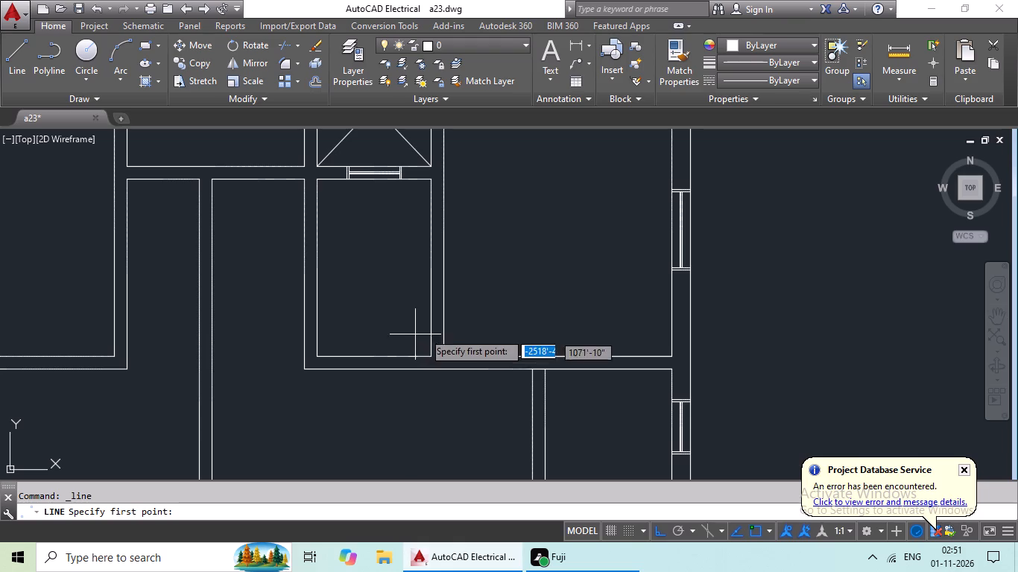
left_click(428, 325)
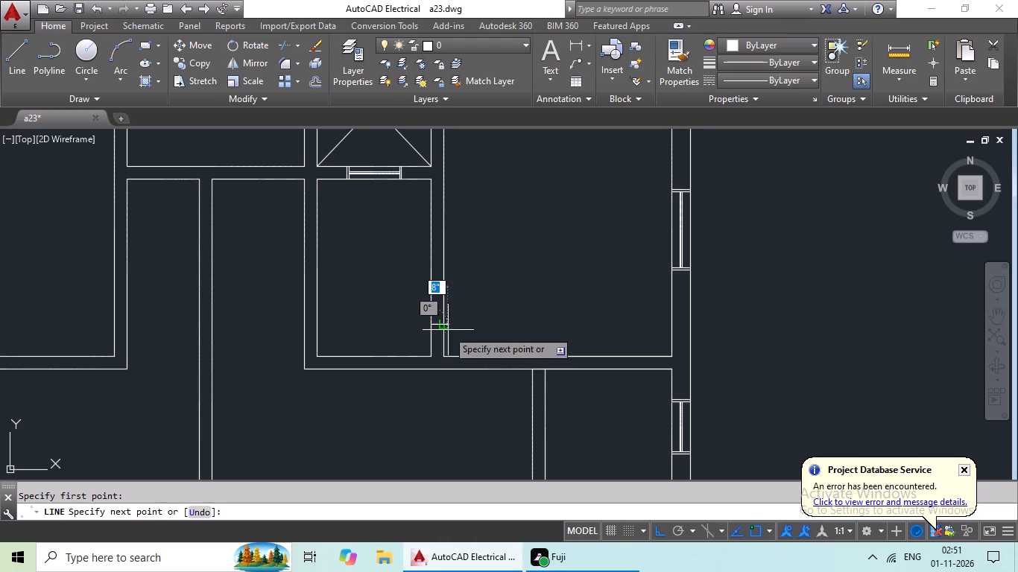
left_click(440, 325)
key("Escape")
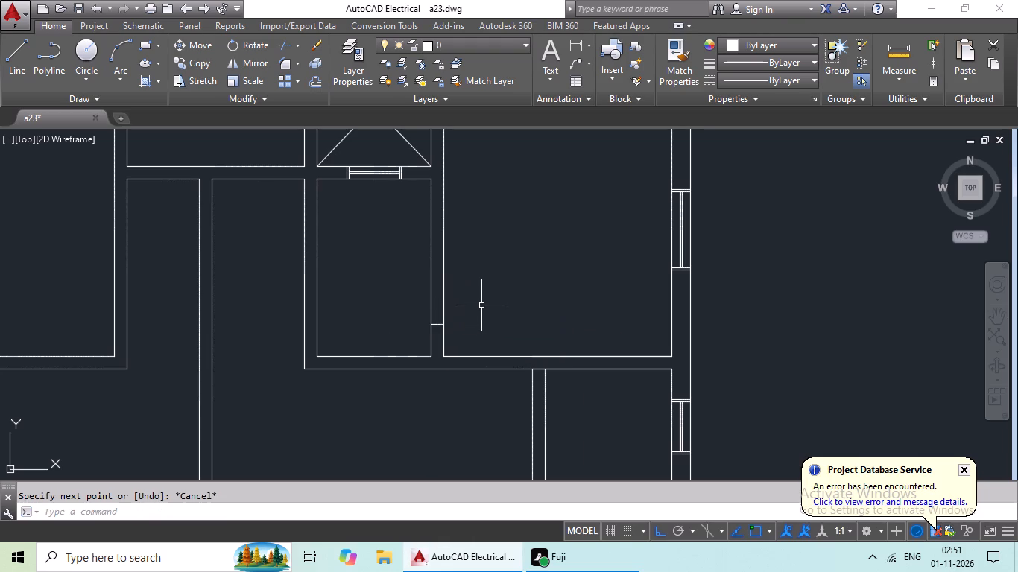
Offset the cross line in that dividing wall 2' to the north.
key("o")
key("Return")
type("2'")
key("Return")
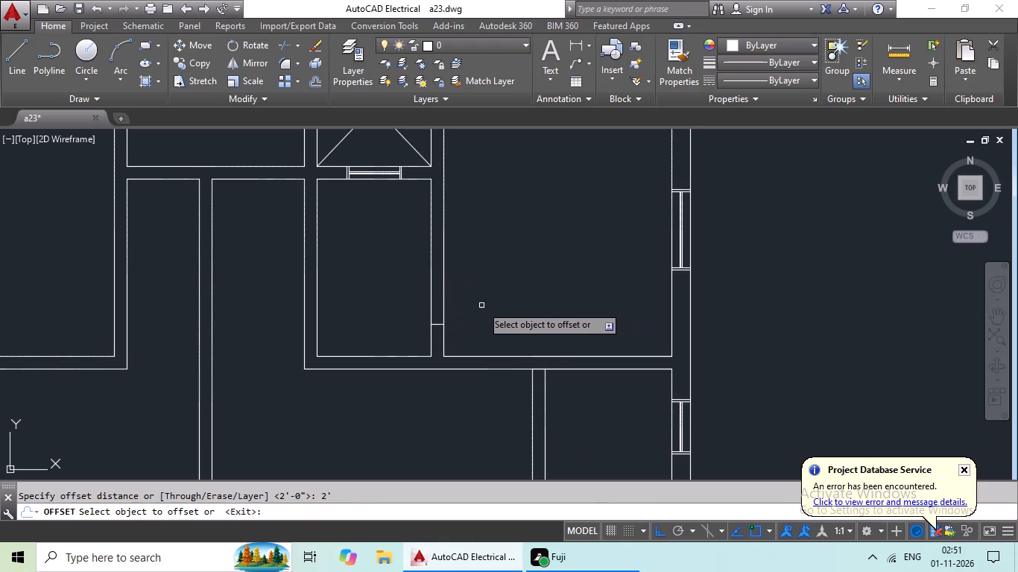
left_click_drag(438, 326, 441, 310)
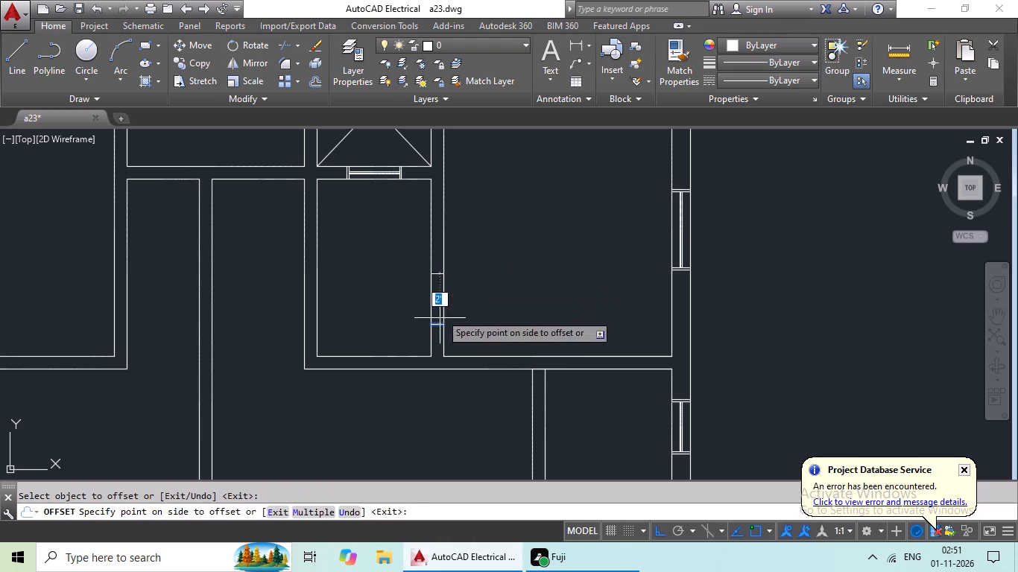
left_click(446, 273)
Draw a vertical line across the south wall of the same east room, near its west end.
left_click(19, 40)
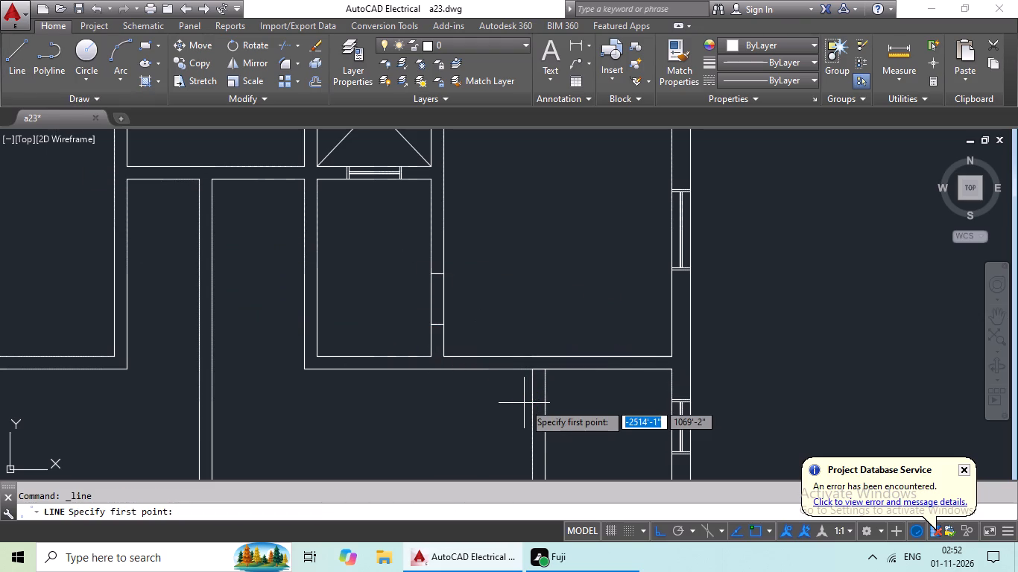
scroll(519, 386, "down", 1)
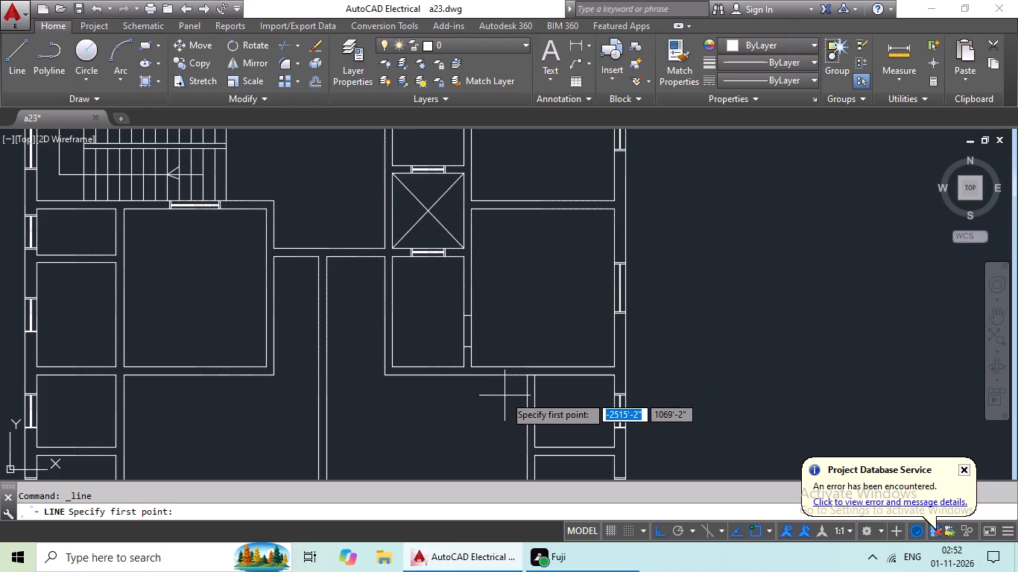
scroll(505, 395, "up", 2)
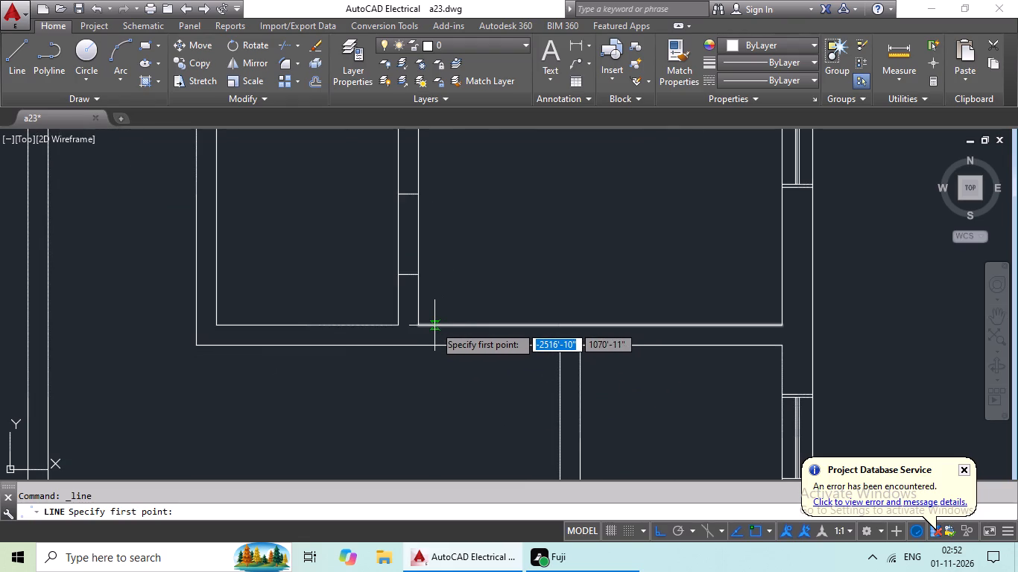
left_click(434, 325)
left_click(433, 343)
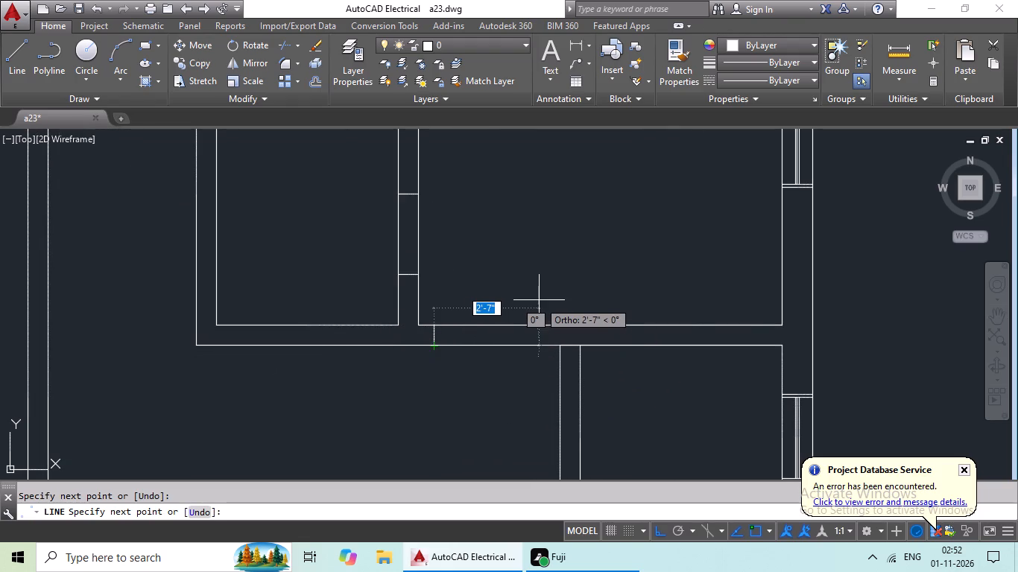
key("Escape")
Offset the cross line in that room's south wall 3' to the east.
key("o")
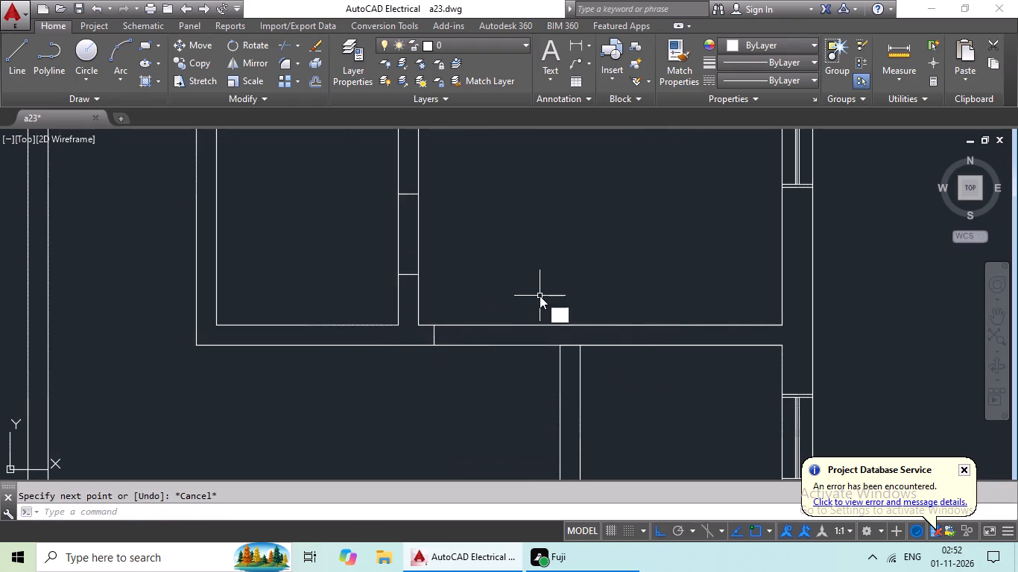
key("Return")
type("3'")
key("Return")
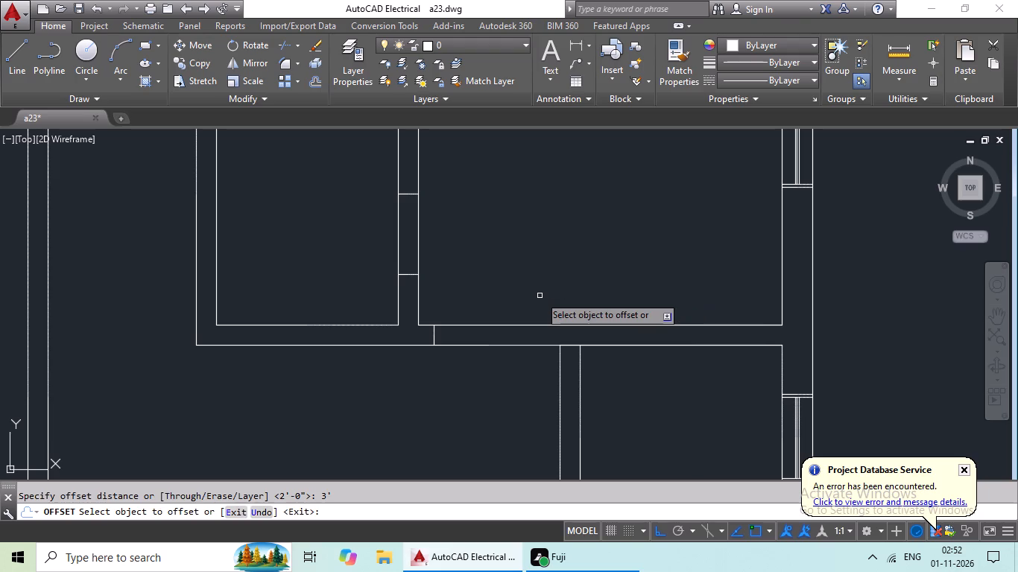
scroll(511, 334, "up", 3)
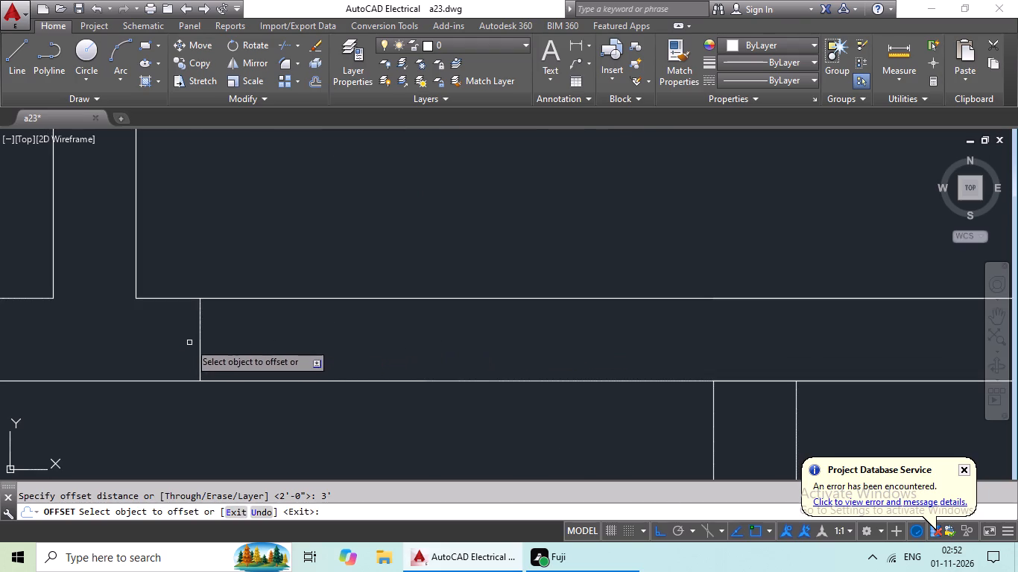
left_click(199, 334)
left_click(228, 335)
scroll(337, 336, "down", 3)
key("Escape")
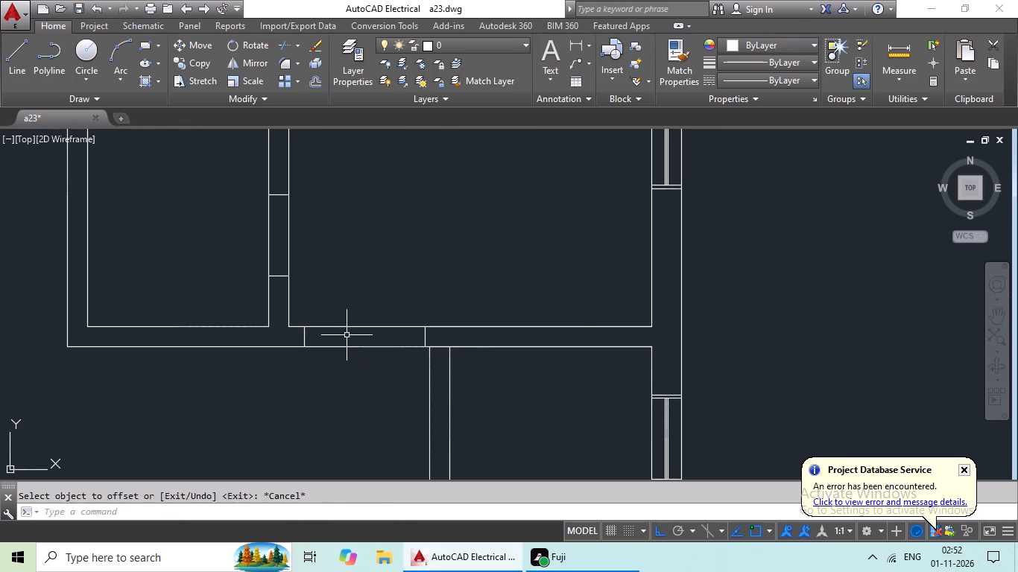
key("Escape")
key("Escape")
Trim the south wall's outer line between the two faces of the partition that meets it from below.
key("t")
key("r")
key("space")
key("space")
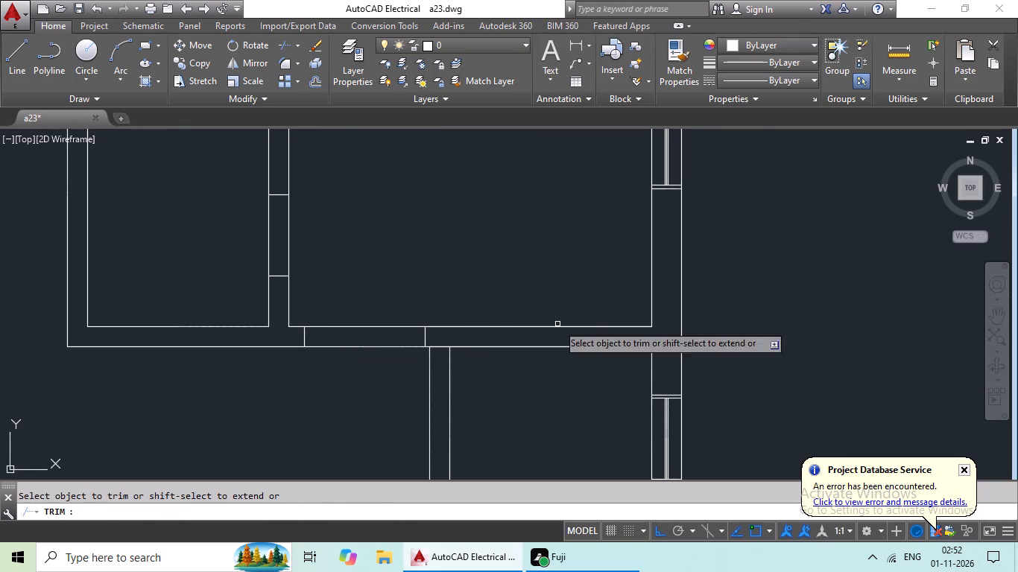
left_click_drag(441, 349, 442, 340)
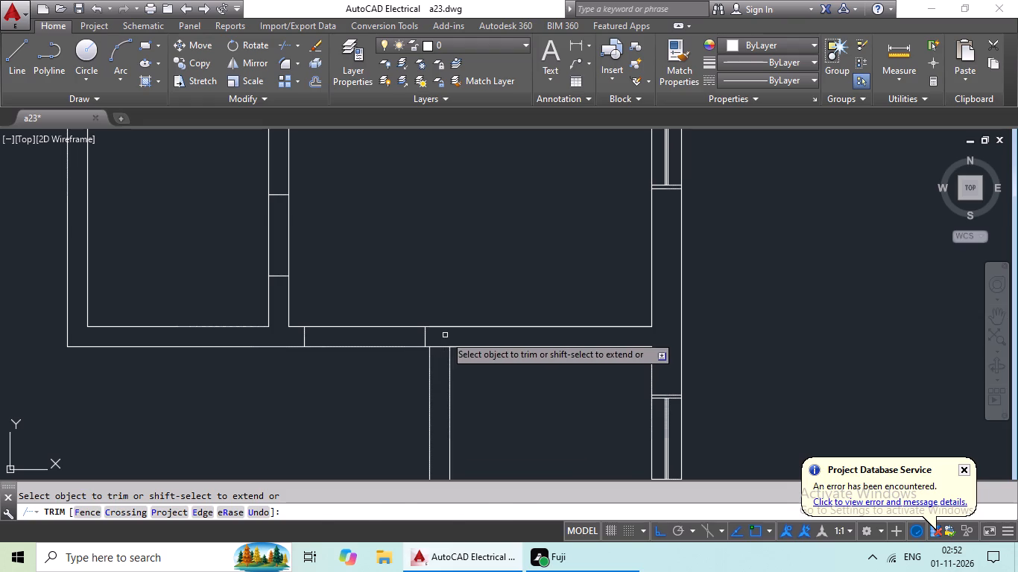
left_click_drag(445, 335, 433, 367)
left_click(433, 367)
Draw a vertical line across the wall between the two west rooms just south of the staircase, near its east end.
scroll(505, 348, "down", 2)
scroll(489, 282, "down", 1)
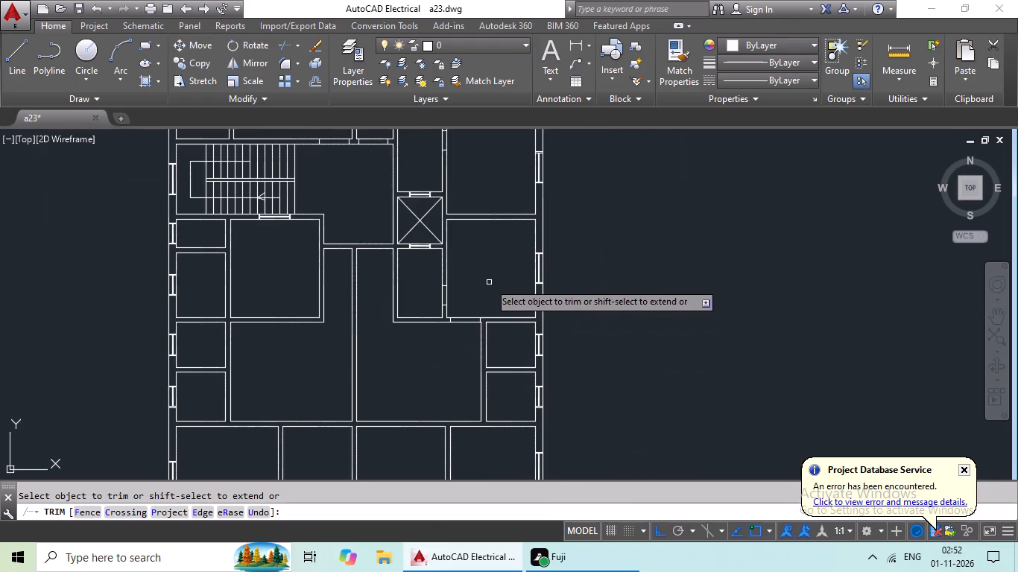
middle_click_drag(489, 282, 515, 333)
middle_click_drag(487, 307, 569, 310)
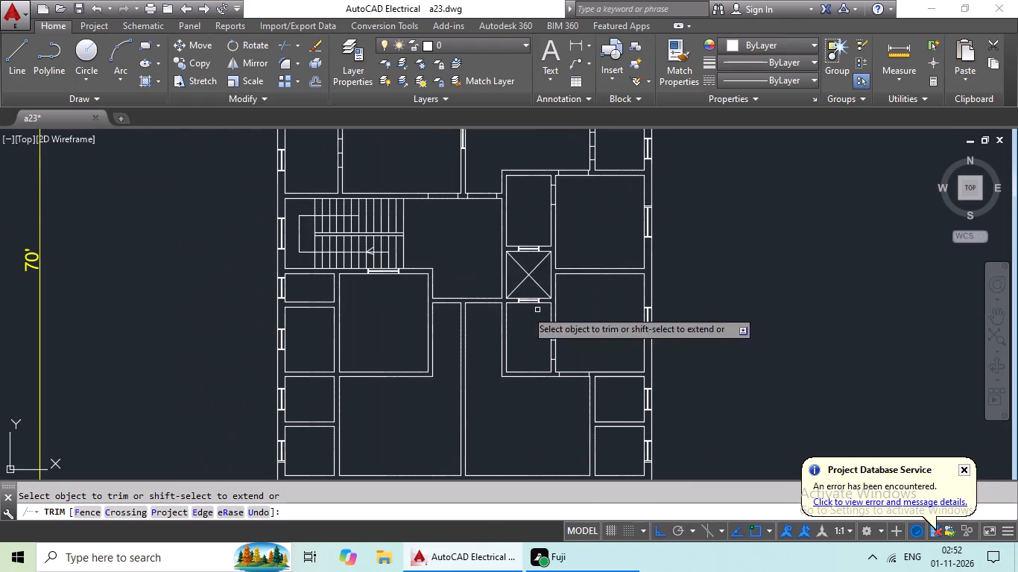
left_click_drag(13, 56, 37, 81)
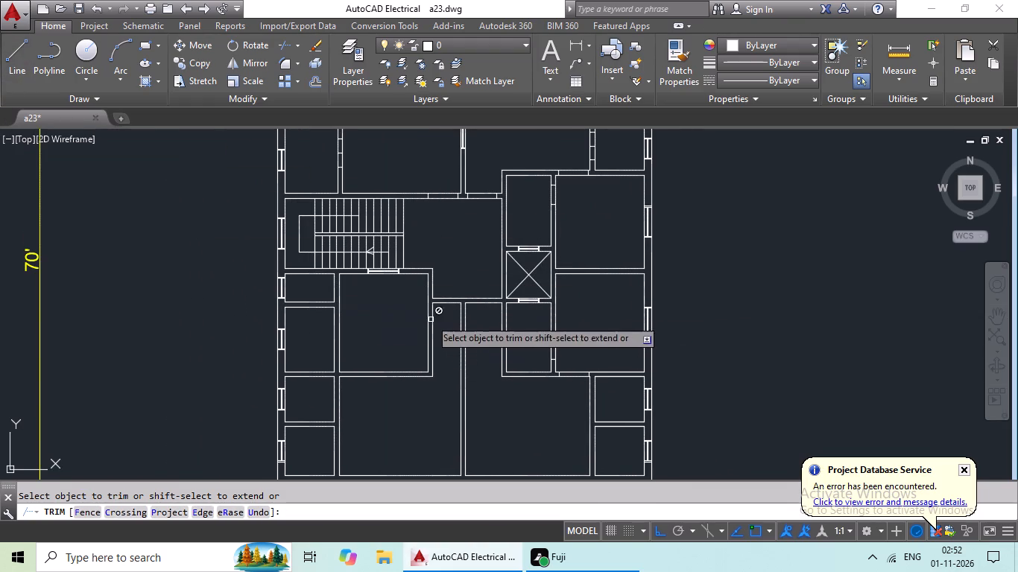
left_click_drag(9, 51, 14, 63)
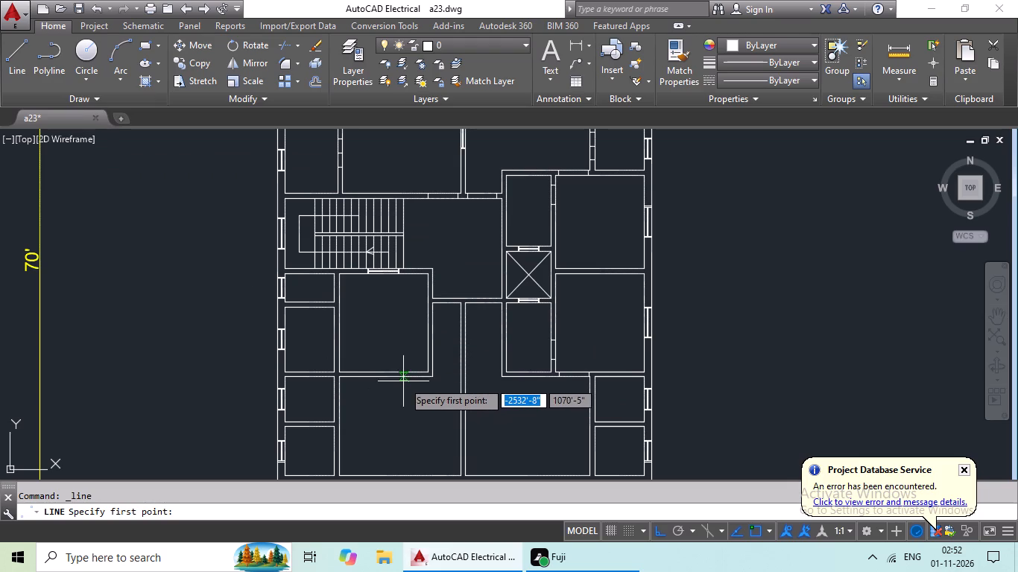
middle_click_drag(374, 322, 443, 298)
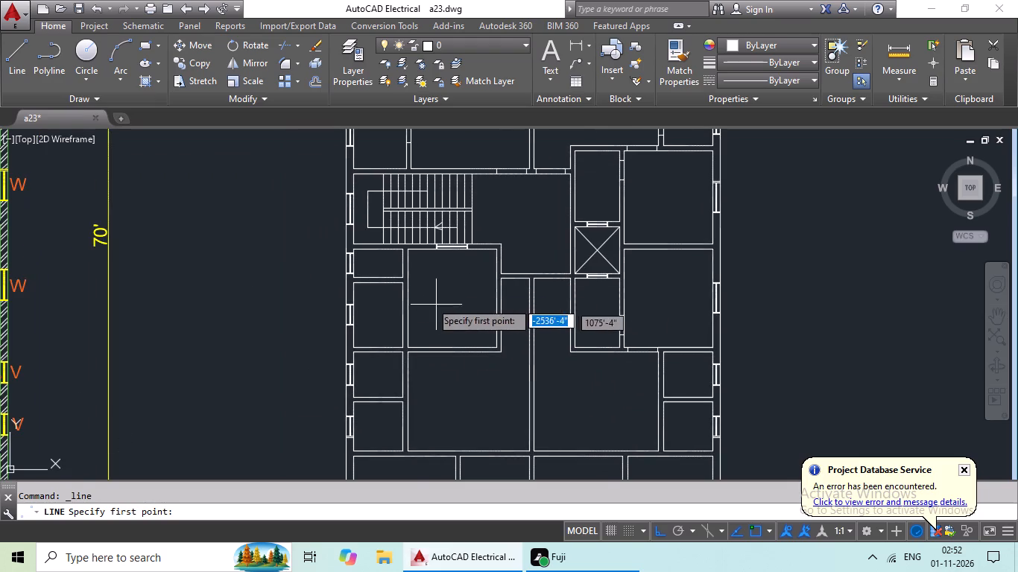
scroll(396, 284, "up", 4)
left_click_drag(385, 241, 385, 252)
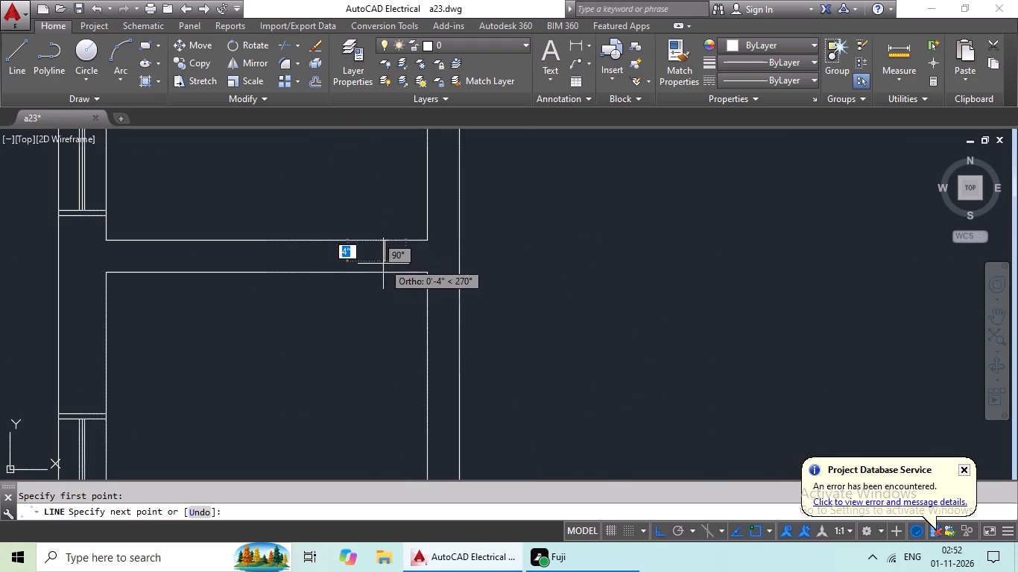
left_click_drag(383, 273, 484, 290)
key("Escape")
key("Escape")
Offset the cross line between those two west rooms 2' to the west.
key("o")
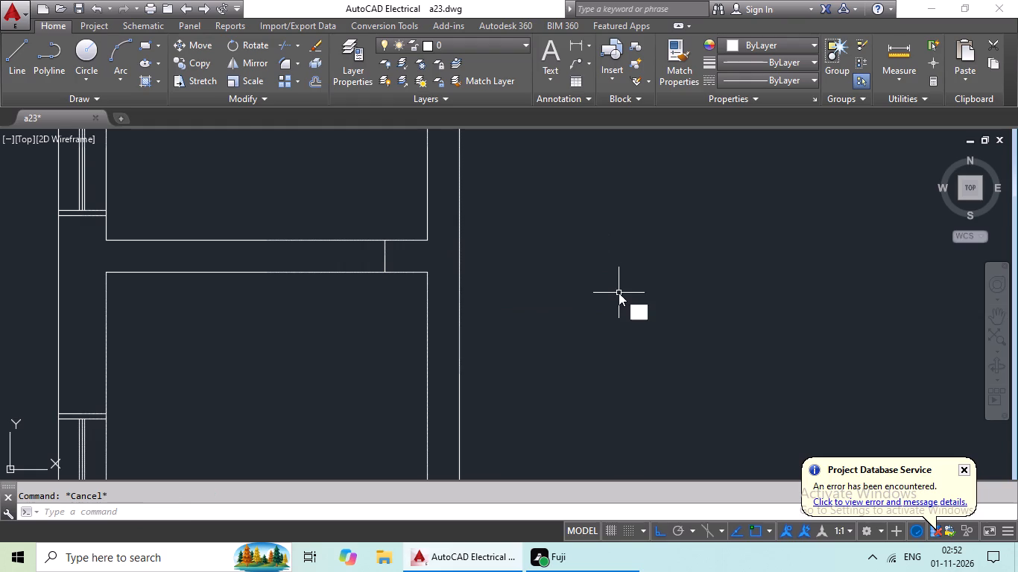
key("Return")
type("2'")
key("Return")
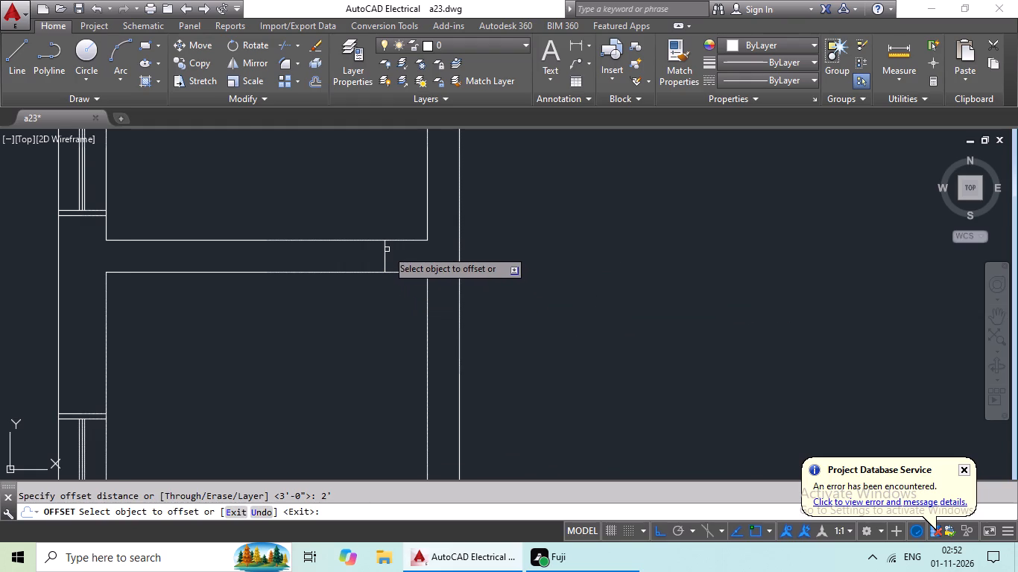
left_click_drag(383, 251, 292, 270)
left_click(238, 275)
Draw a vertical line across the south wall of the bedroom below the staircase, near the wall's west end.
left_click(7, 50)
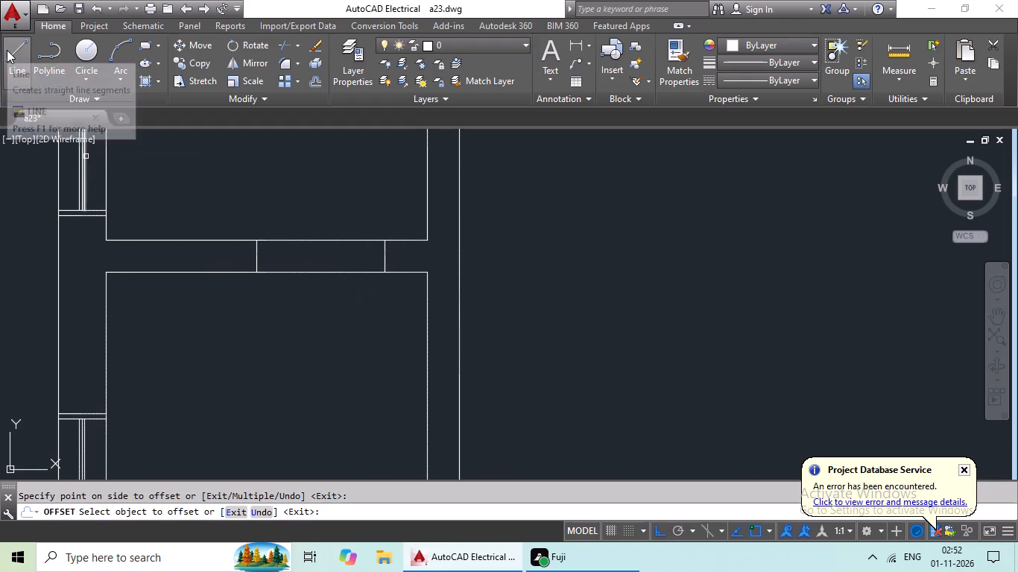
scroll(397, 217, "down", 1)
middle_click_drag(450, 240, 458, 159)
scroll(508, 252, "down", 1)
middle_click_drag(509, 260, 464, 217)
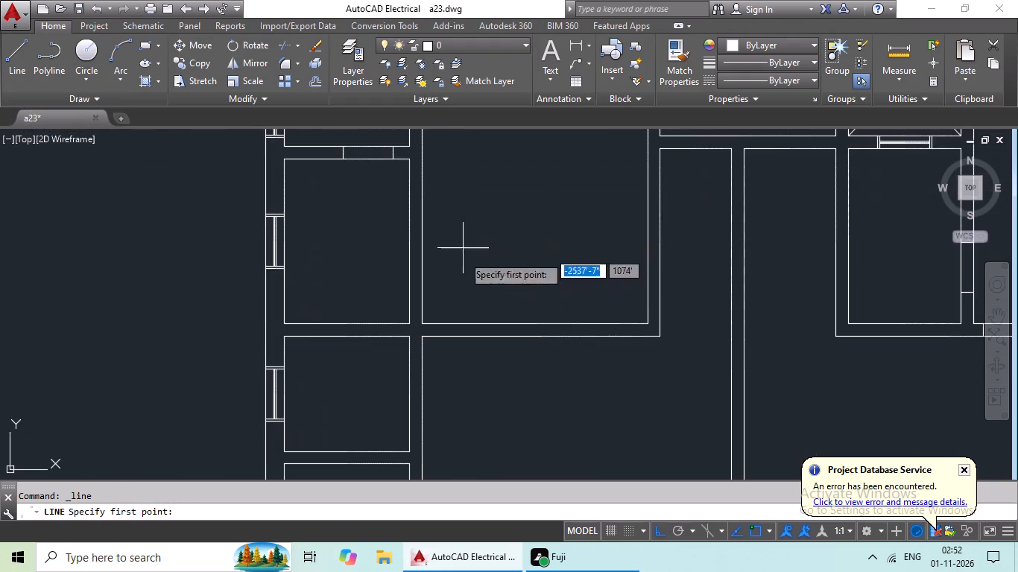
scroll(455, 336, "up", 3)
left_click(392, 293)
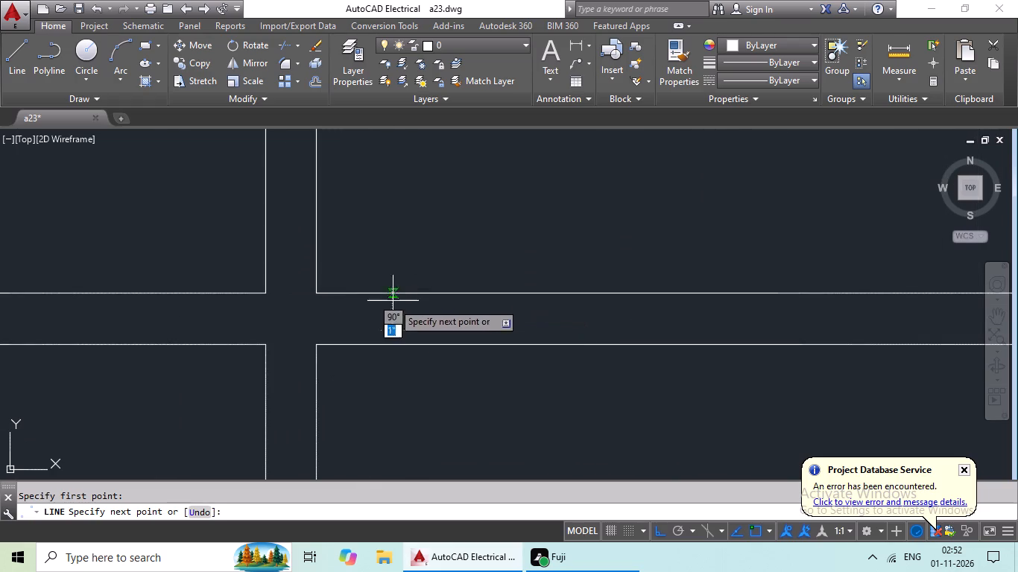
left_click(393, 343)
key("Escape")
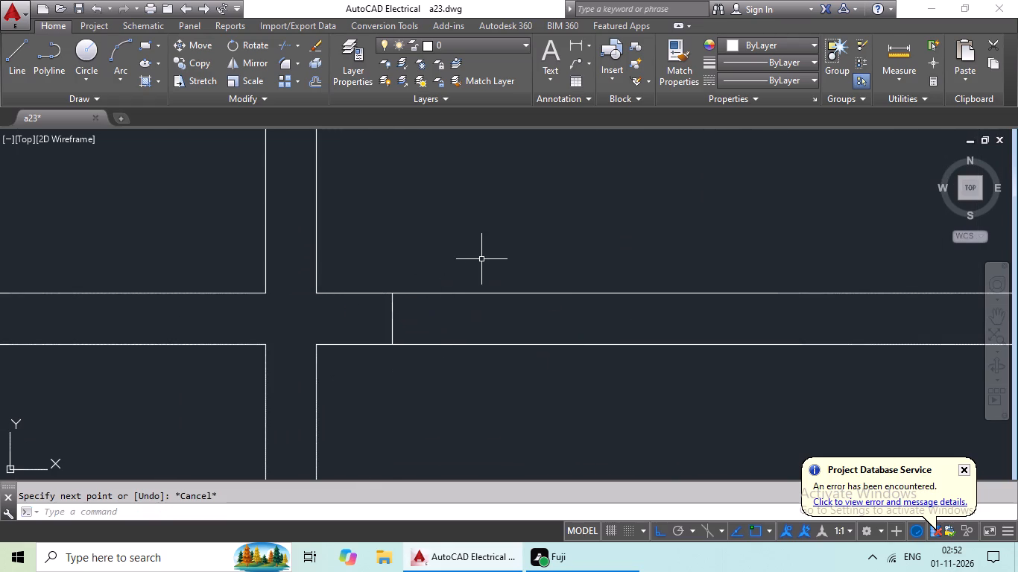
Offset the cross line in that bedroom's south wall 3' to the east.
key("o")
key("Return")
type("3'")
key("Return")
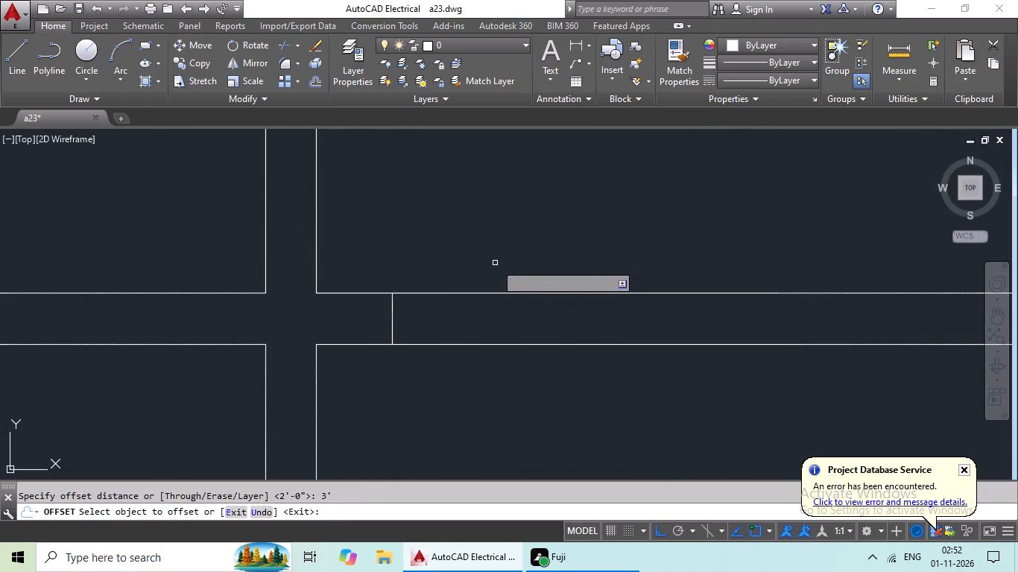
left_click(392, 325)
left_click(514, 335)
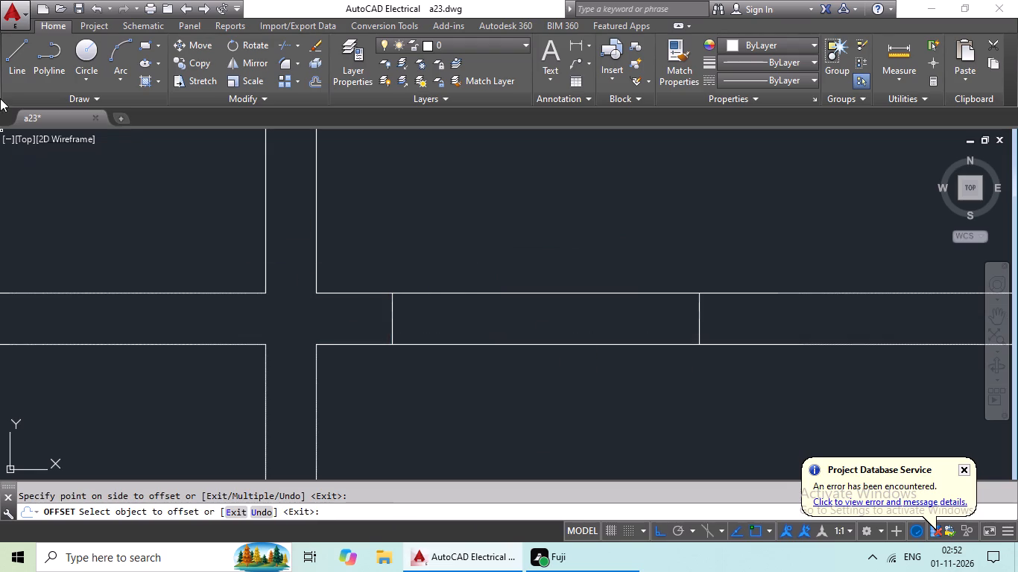
Draw a horizontal line across the east wall of the small west room southwest of that bedroom, near its north end.
left_click(7, 77)
scroll(231, 217, "down", 1)
middle_click_drag(235, 228, 297, 160)
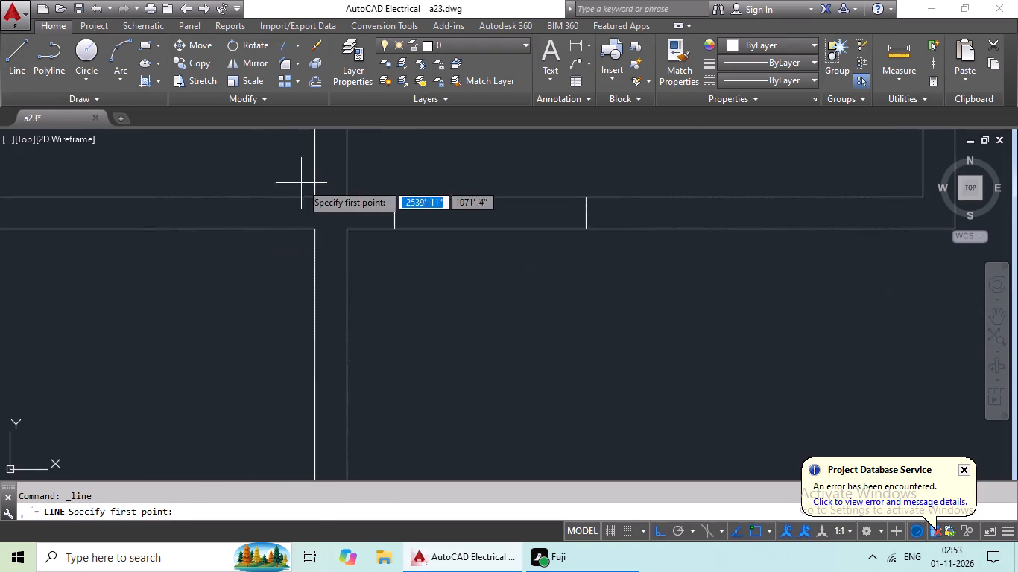
scroll(300, 211, "down", 2)
scroll(328, 253, "up", 3)
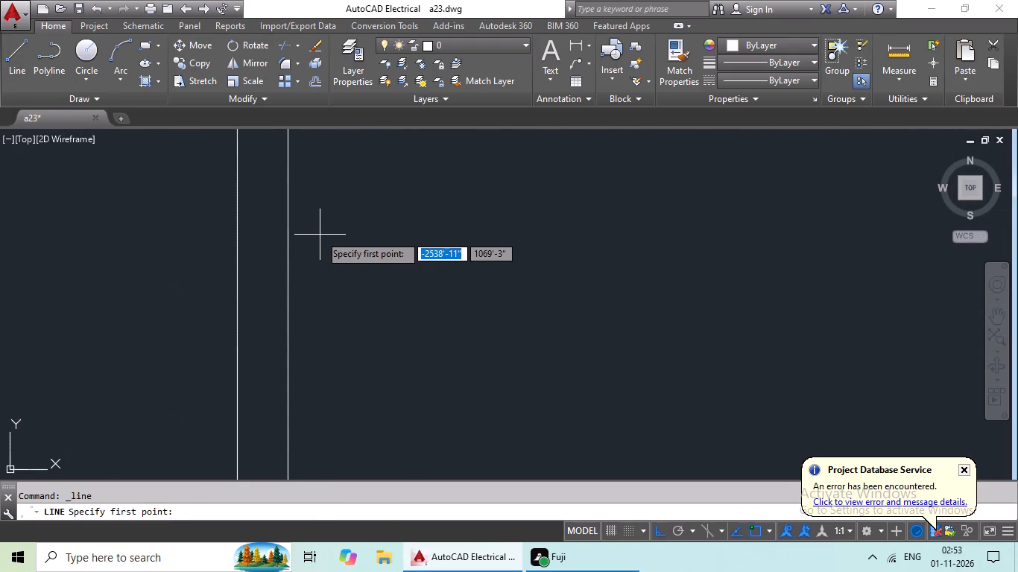
scroll(320, 235, "down", 2)
left_click(288, 217)
left_click(312, 220)
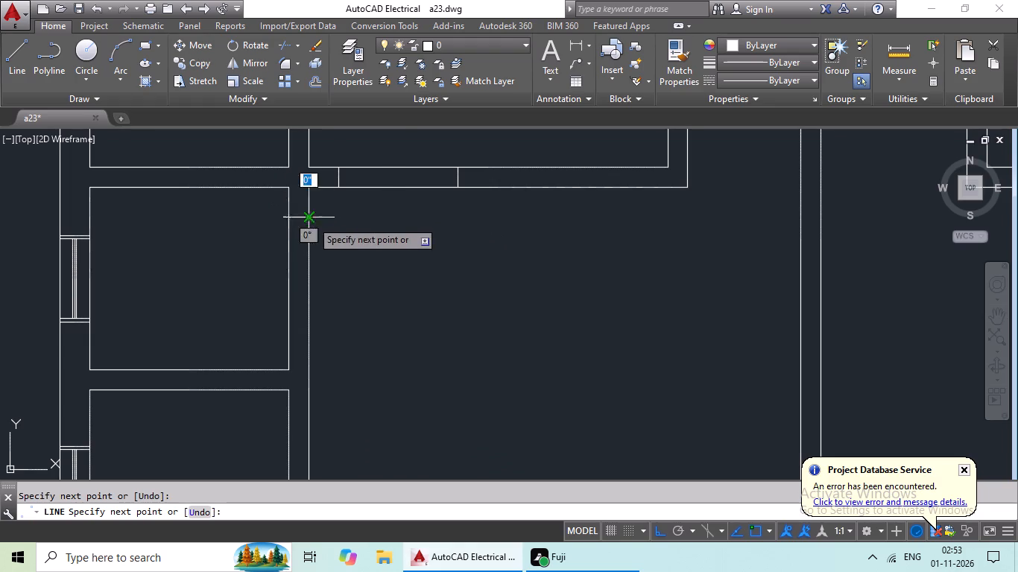
key("Escape")
Offset the cross line in the small west room's east wall 1'5" to the south, twice in succession.
key("o")
key("Return")
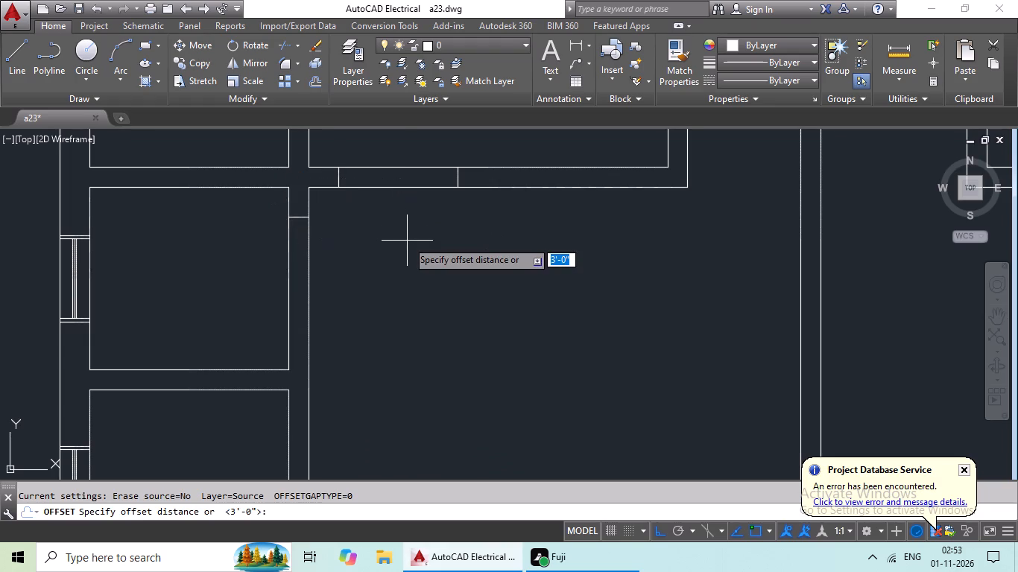
type("1'5")
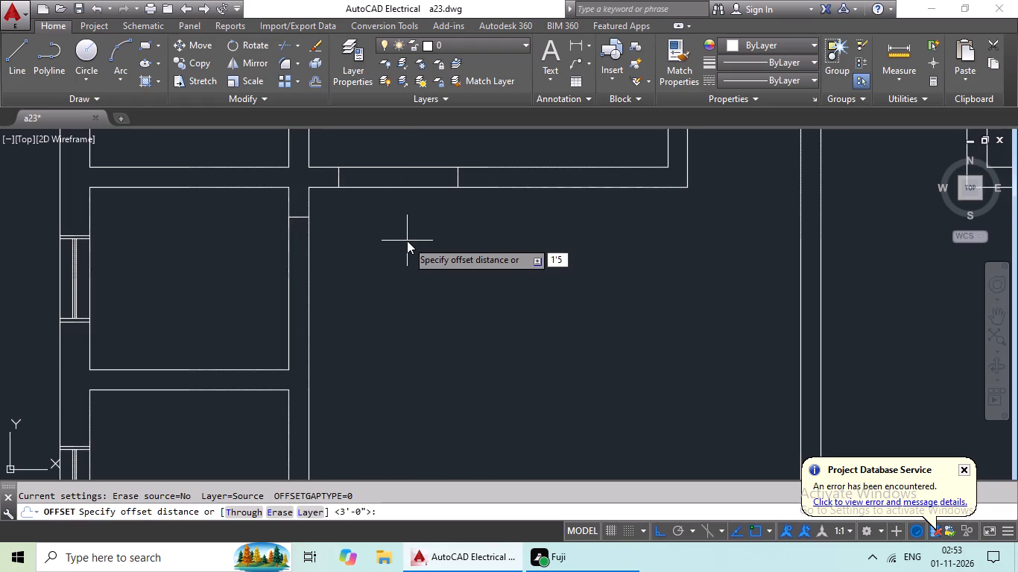
key("shift+quotedbl")
key("Return")
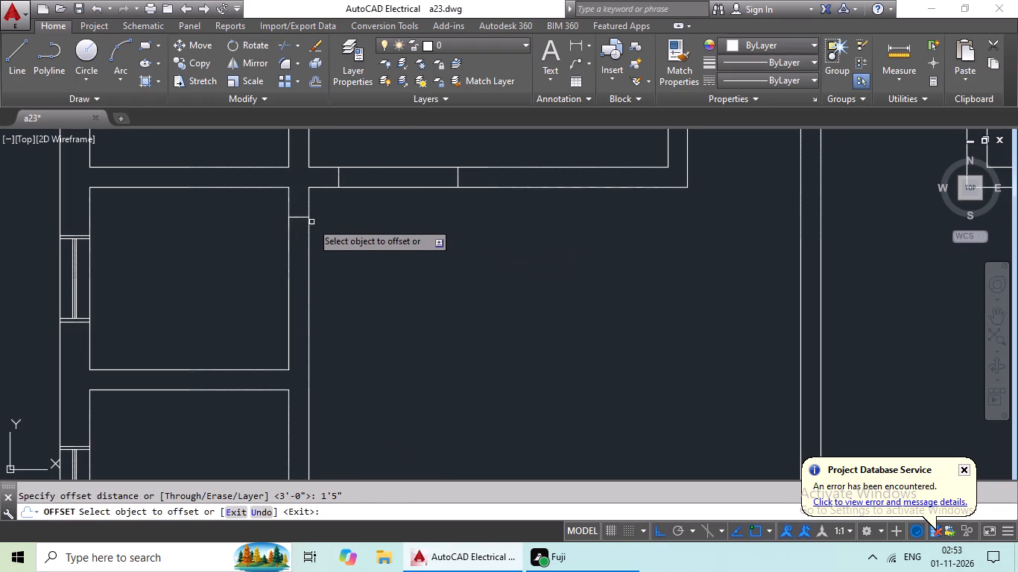
left_click_drag(300, 218, 294, 244)
left_click(291, 265)
left_click_drag(294, 274, 296, 321)
left_click(296, 332)
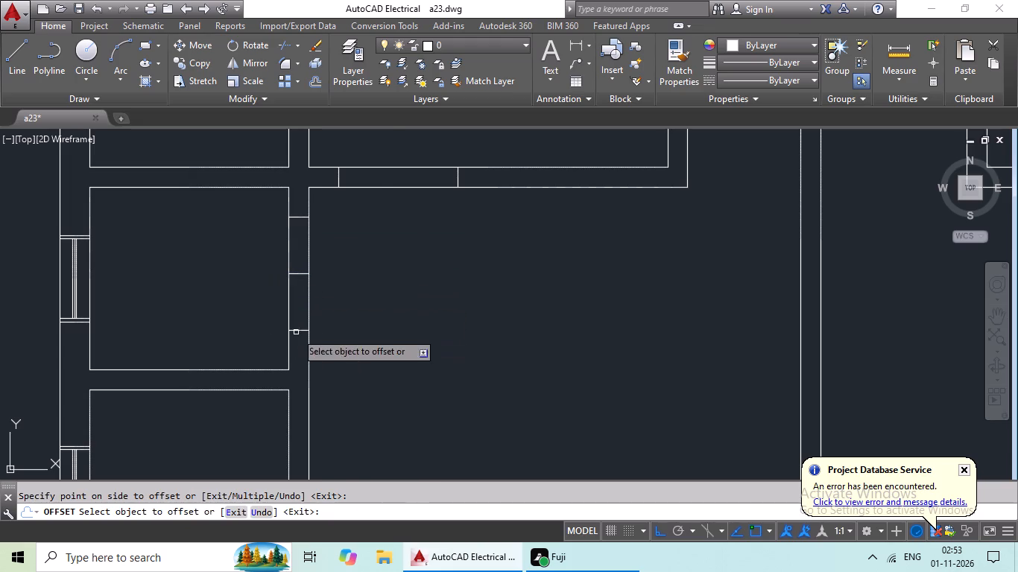
Draw a horizontal line about 6" long across the east wall of the next small room to the south, near its north end.
left_click(11, 71)
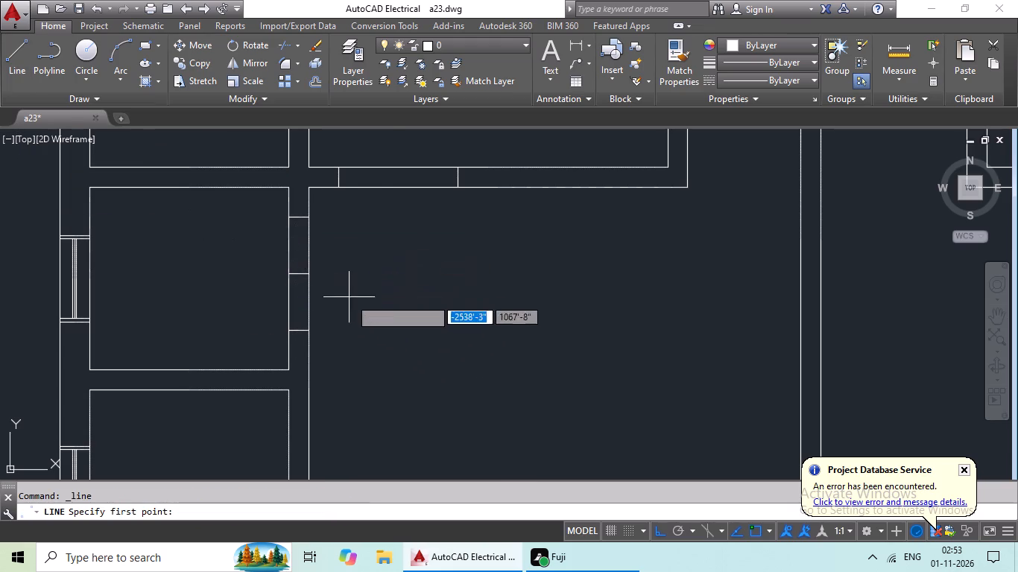
middle_click_drag(382, 311, 374, 199)
scroll(380, 296, "down", 1)
scroll(319, 300, "up", 2)
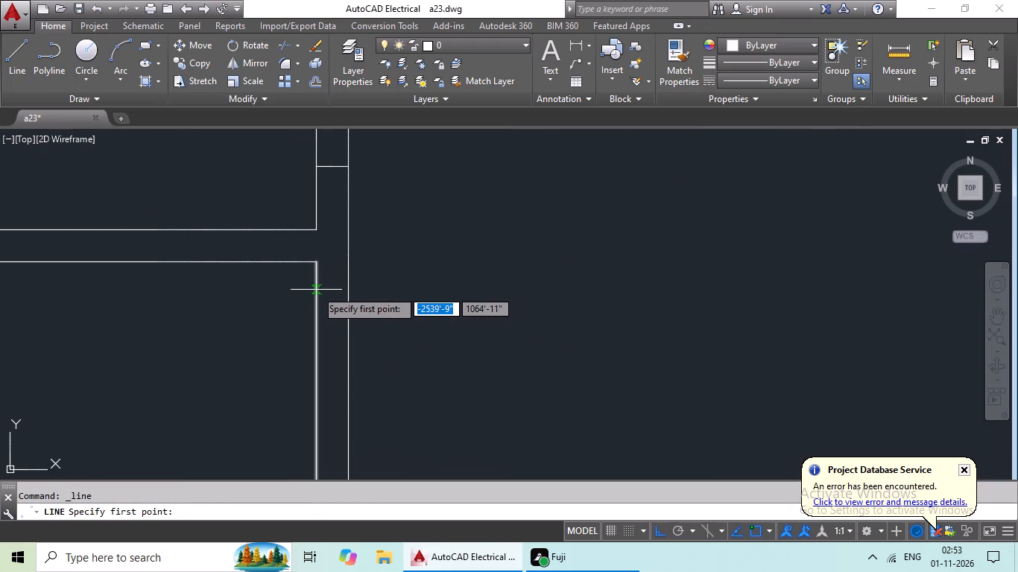
left_click(316, 293)
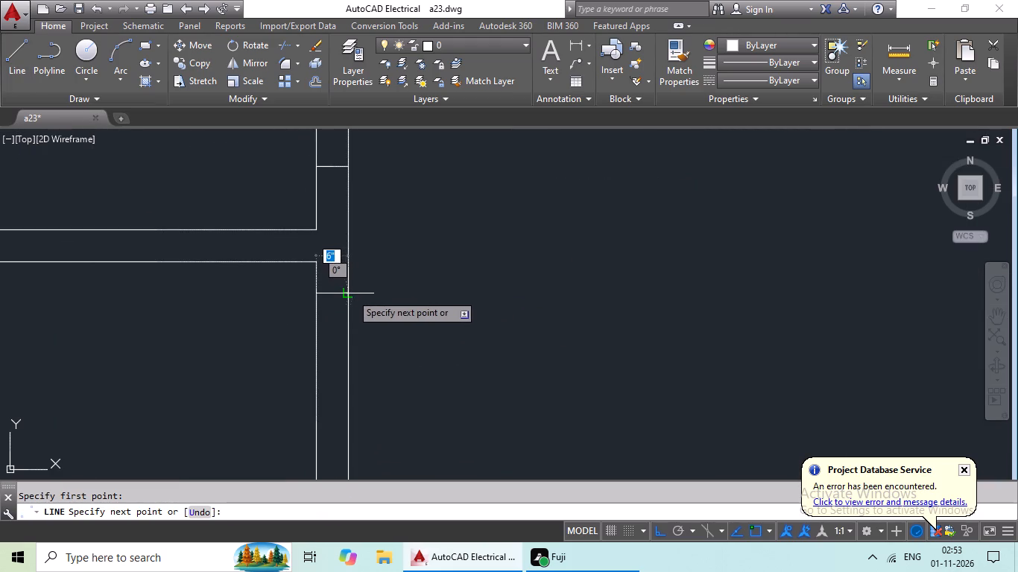
left_click(348, 293)
key("Escape")
Offset the cross line in that lower small room's east wall 2' to the south.
key("o")
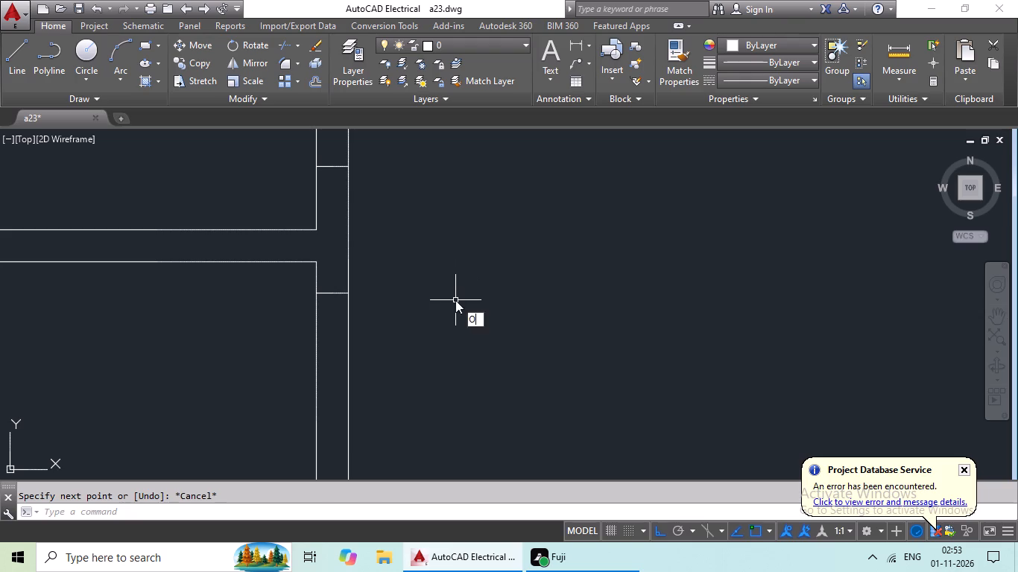
key("Return")
type("2'")
key("Return")
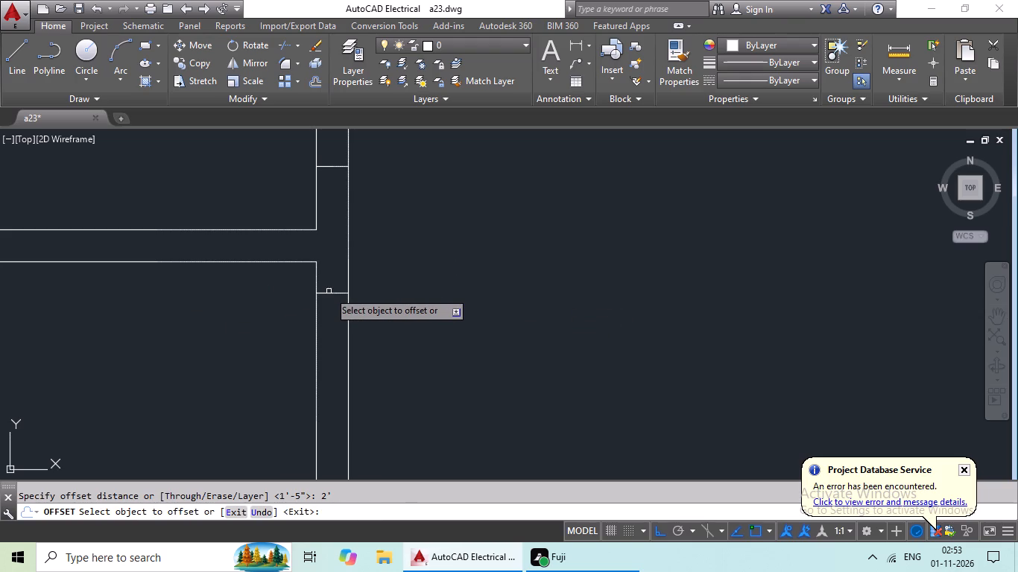
left_click_drag(330, 292, 337, 314)
left_click(347, 351)
Draw a vertical line about 6" long across the lobby's south wall, just west of the central partition below it.
left_click(25, 75)
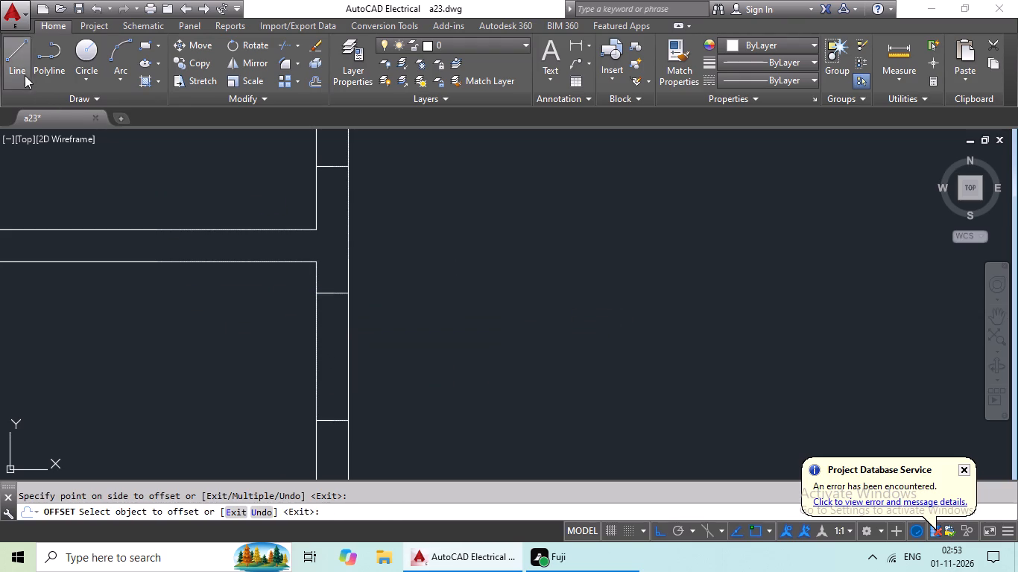
scroll(528, 286, "down", 3)
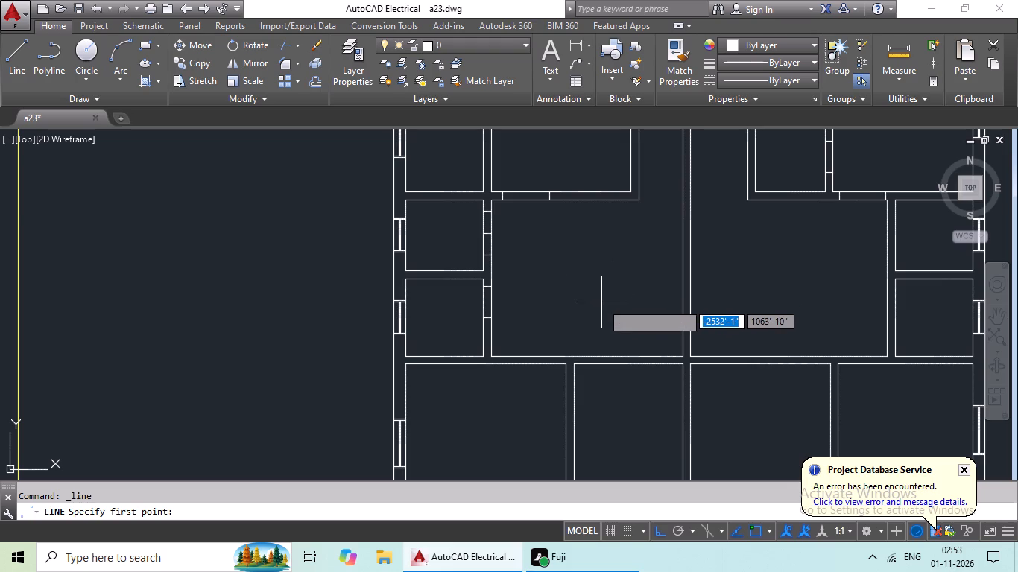
scroll(627, 252, "down", 3)
scroll(654, 226, "up", 3)
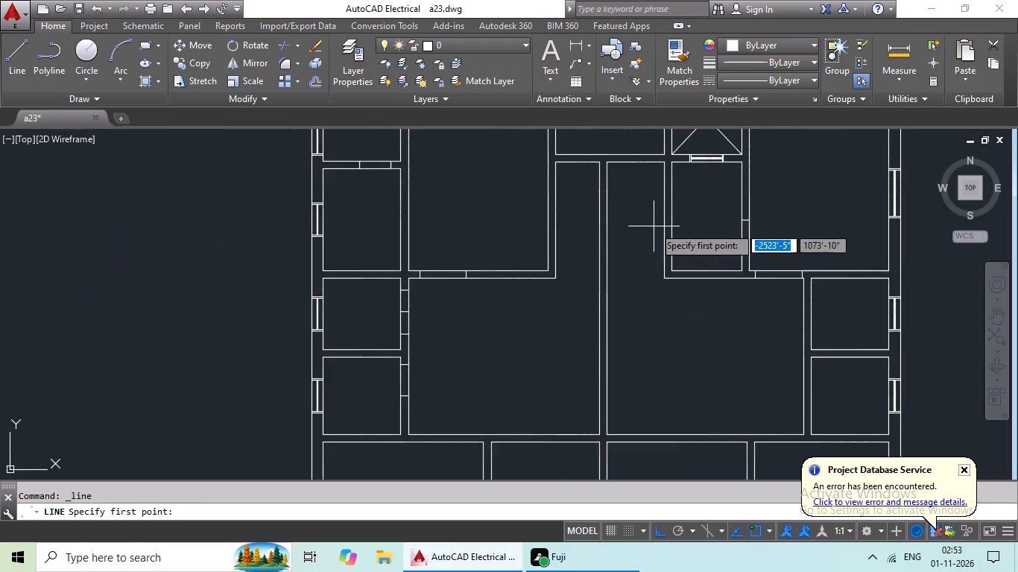
middle_click_drag(651, 217, 587, 308)
scroll(554, 247, "up", 4)
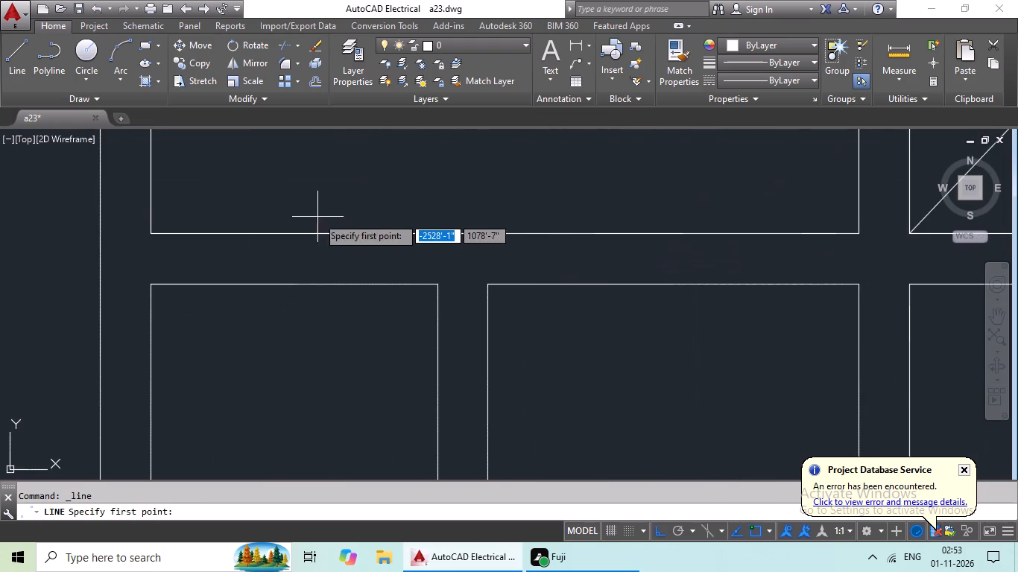
middle_click_drag(317, 217, 481, 217)
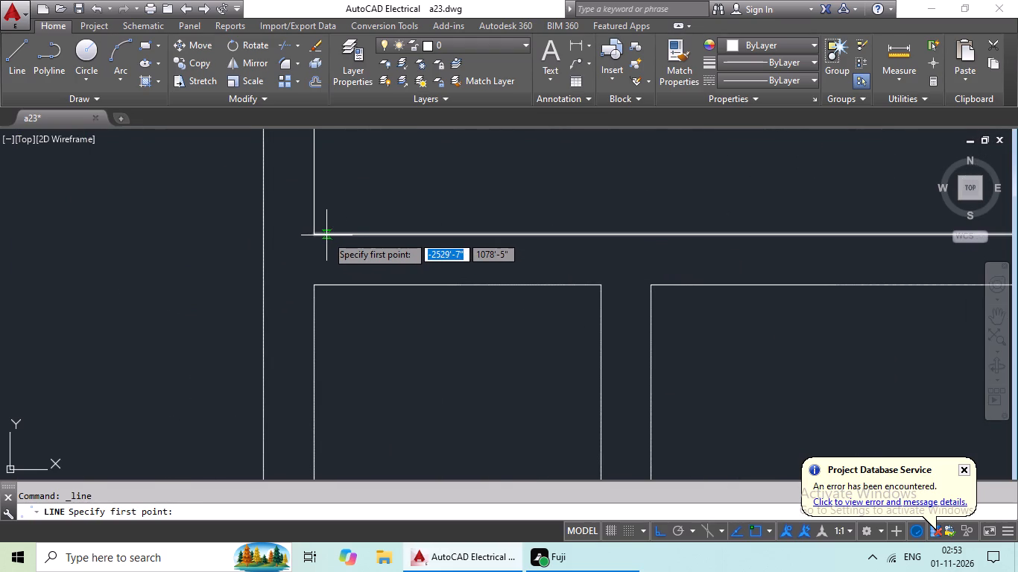
scroll(626, 269, "up", 1)
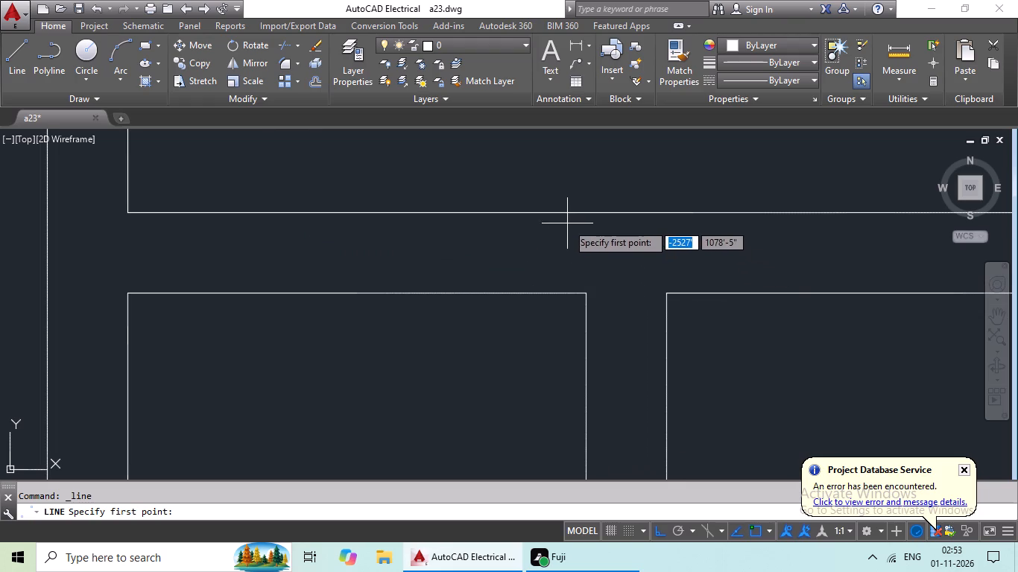
left_click_drag(561, 214, 564, 232)
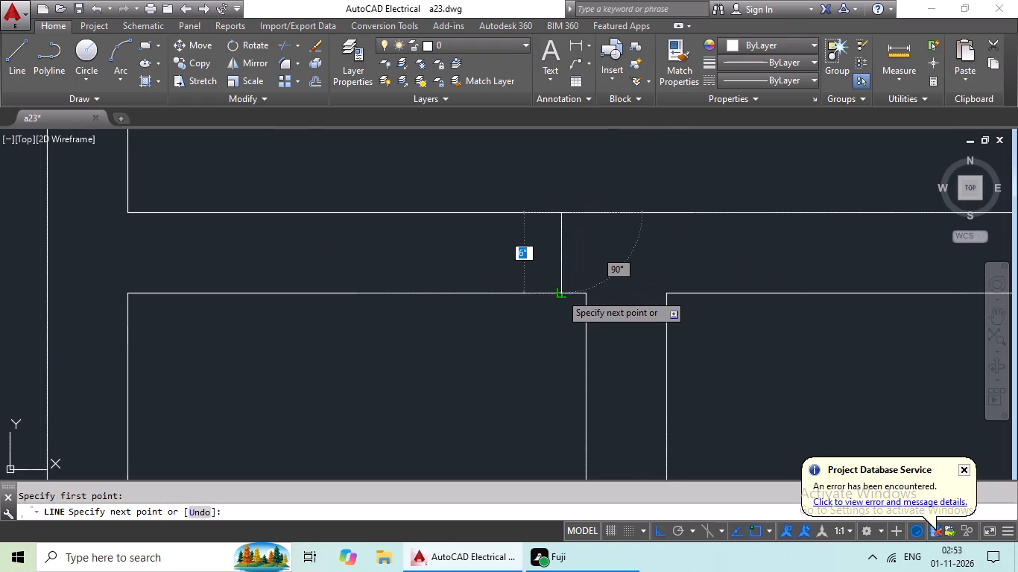
left_click(560, 293)
key("Escape")
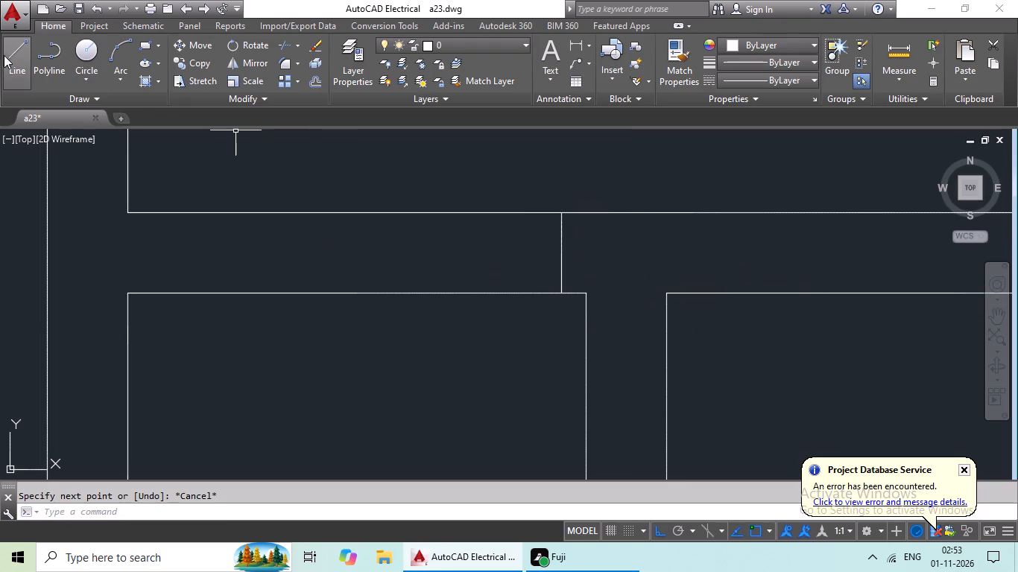
Draw a second vertical line about 6" long across the lobby's south wall, just east of the central partition.
left_click(9, 54)
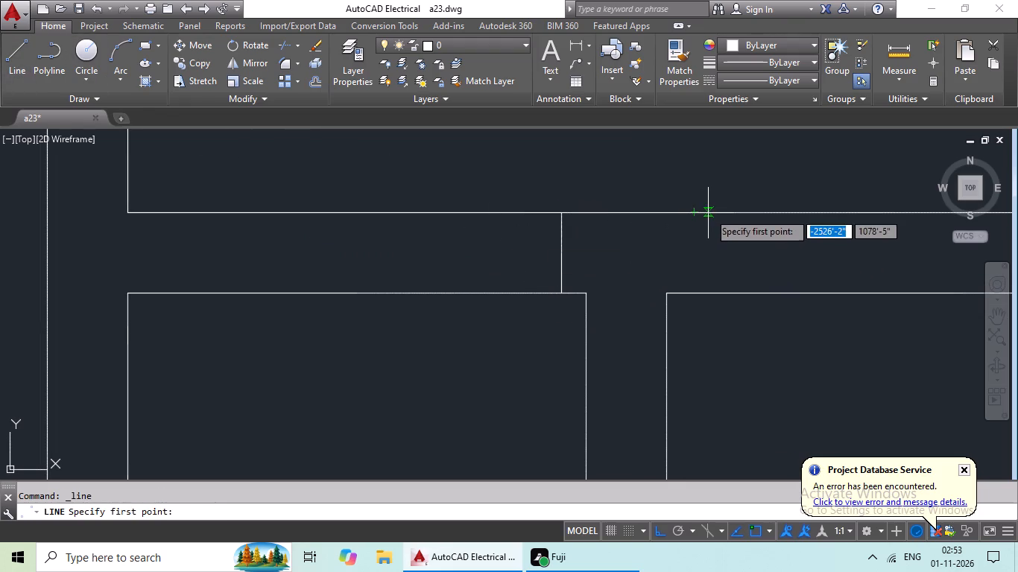
left_click(709, 212)
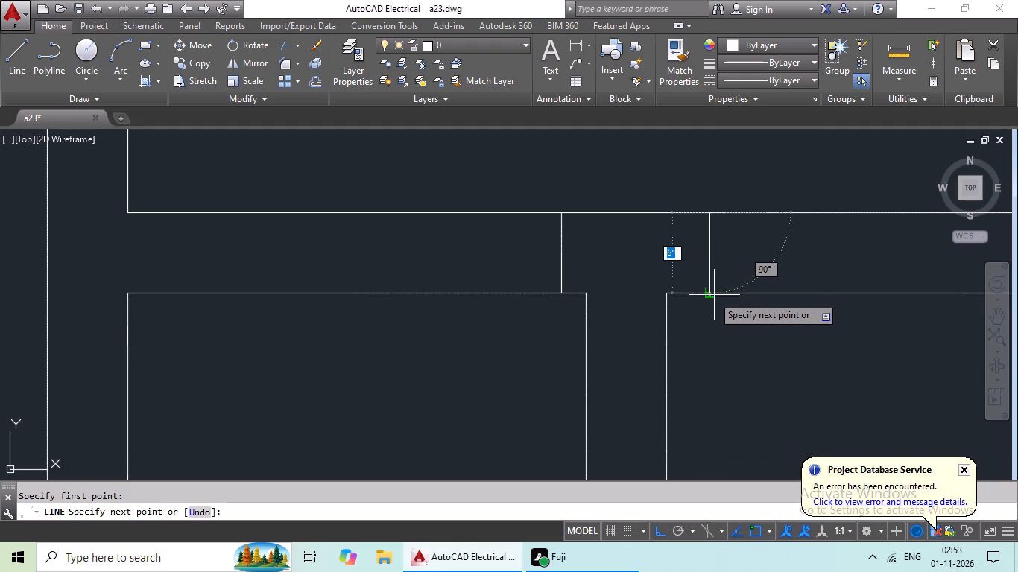
left_click(710, 296)
key("Escape")
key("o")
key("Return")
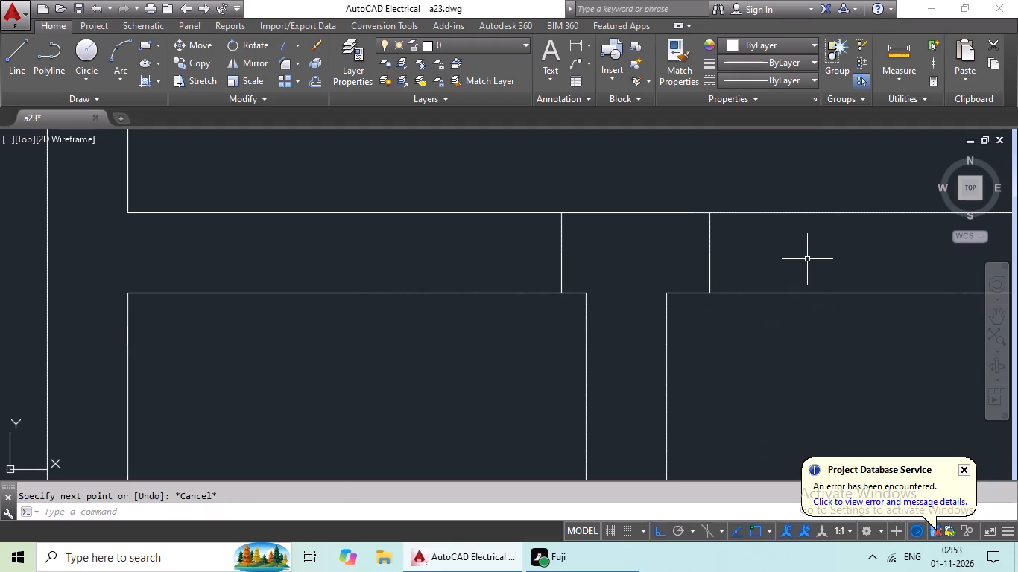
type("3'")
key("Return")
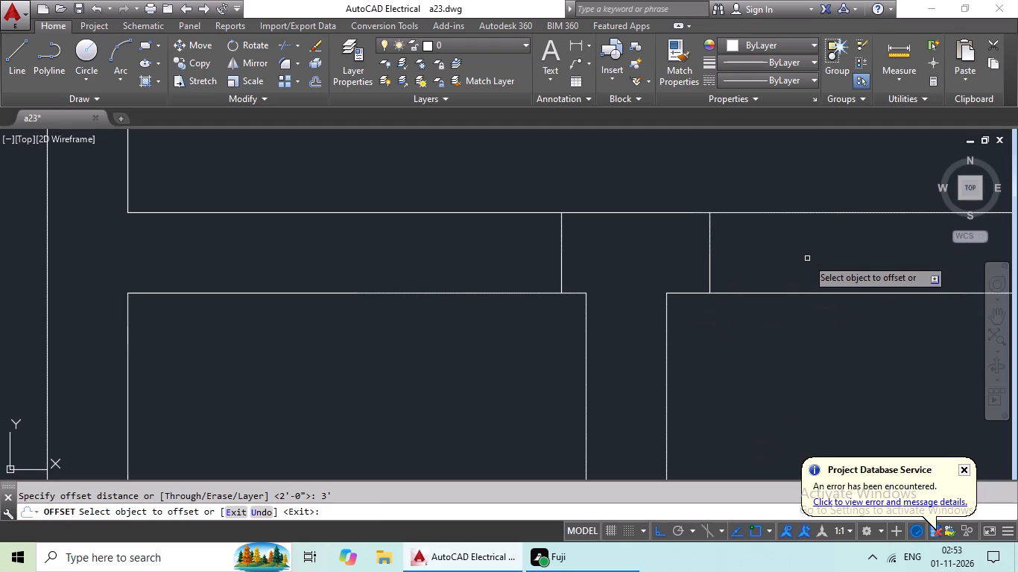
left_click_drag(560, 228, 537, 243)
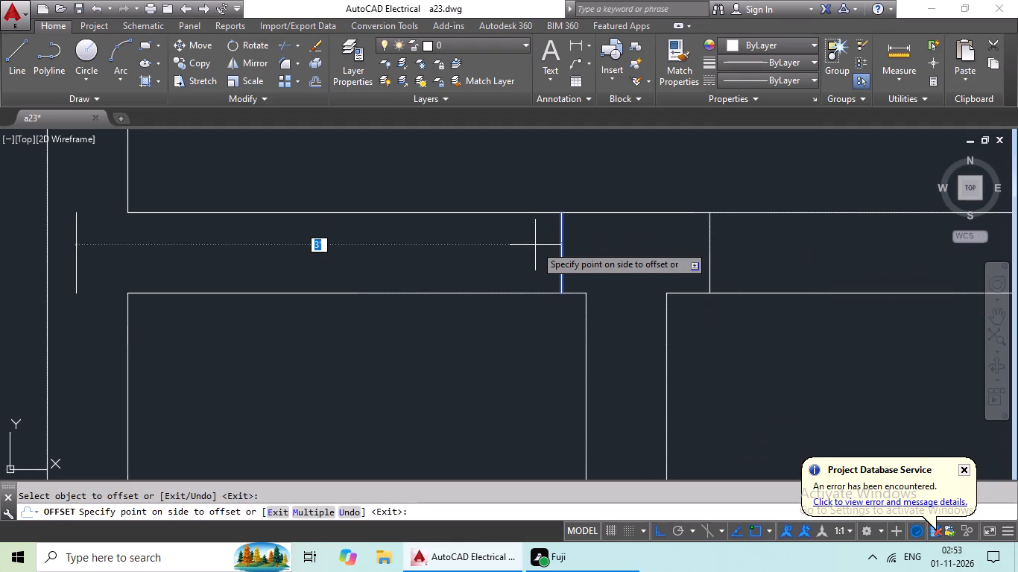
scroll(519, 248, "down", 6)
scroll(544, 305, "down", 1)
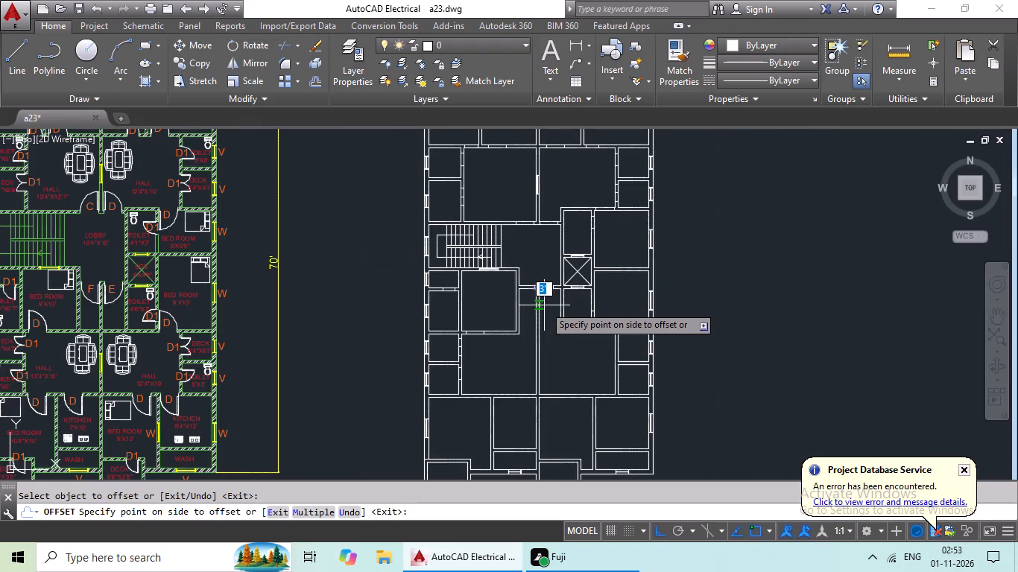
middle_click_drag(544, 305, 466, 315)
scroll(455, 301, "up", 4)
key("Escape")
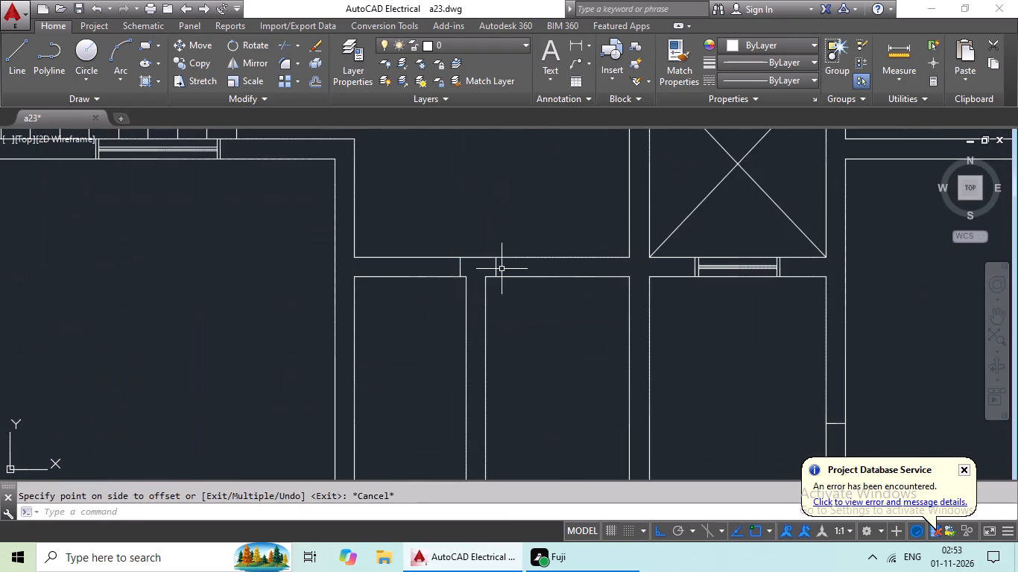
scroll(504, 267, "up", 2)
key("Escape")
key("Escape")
Offset the lobby south wall's two cross lines 2'5" outward, the eastern one to the east and the western one to the west.
key("o")
key("Return")
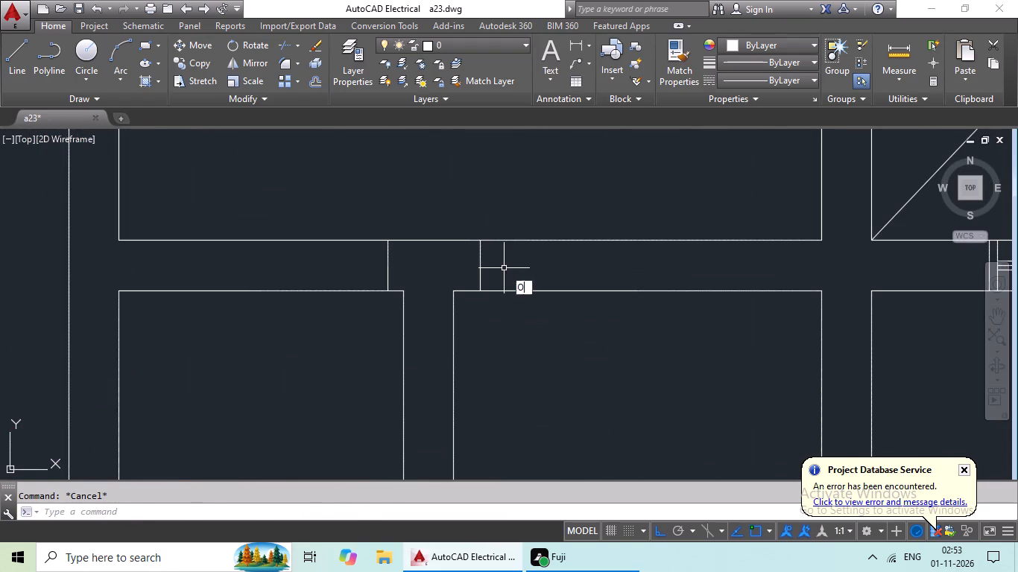
type("2'5\"")
key("Return")
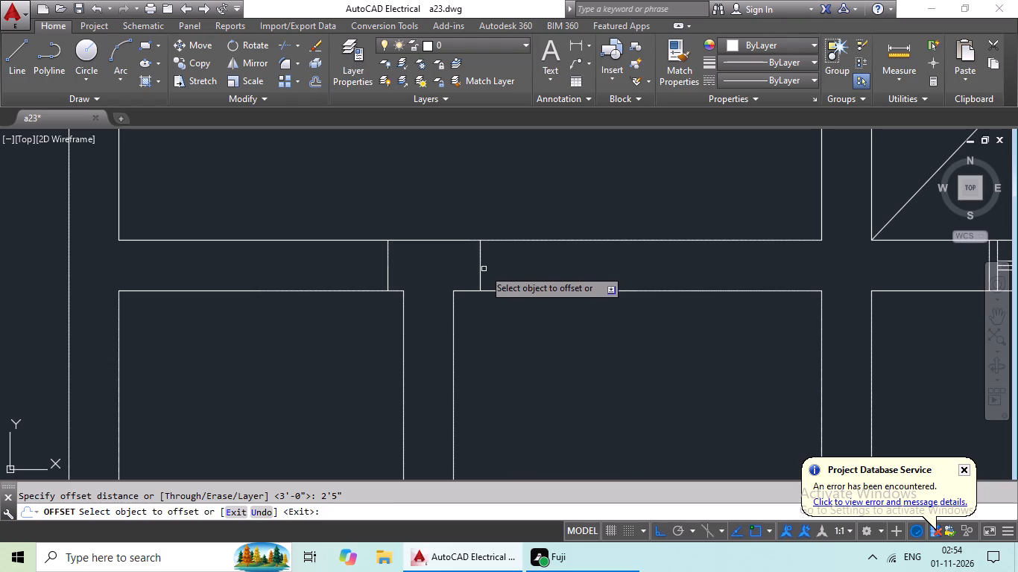
left_click_drag(478, 274, 500, 273)
left_click(603, 270)
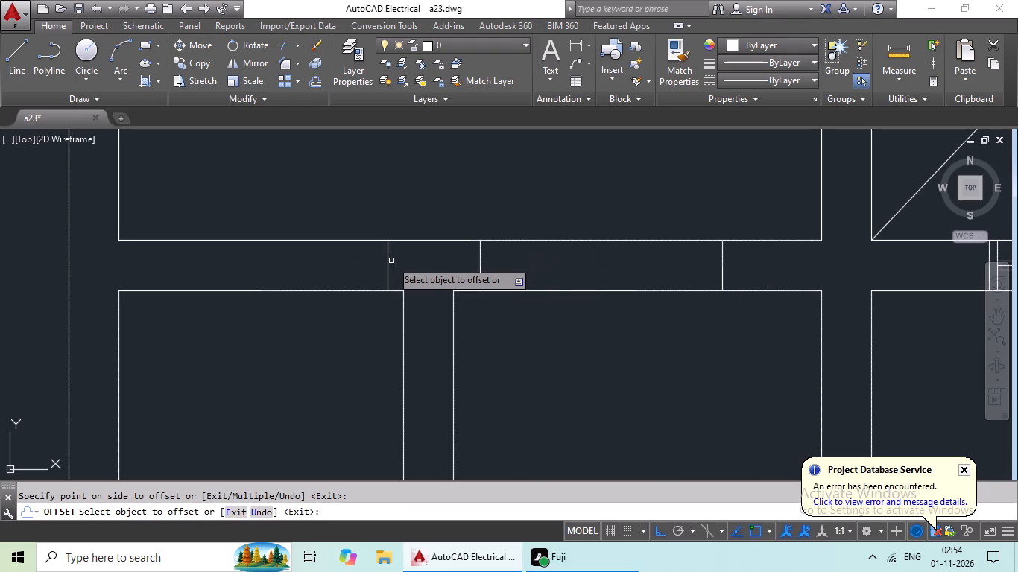
left_click_drag(387, 268, 353, 282)
left_click(274, 297)
Draw a horizontal line about 6" long across the west wall of the upper small room on the plan's east side, near its north end.
scroll(280, 255, "down", 3)
scroll(320, 305, "down", 2)
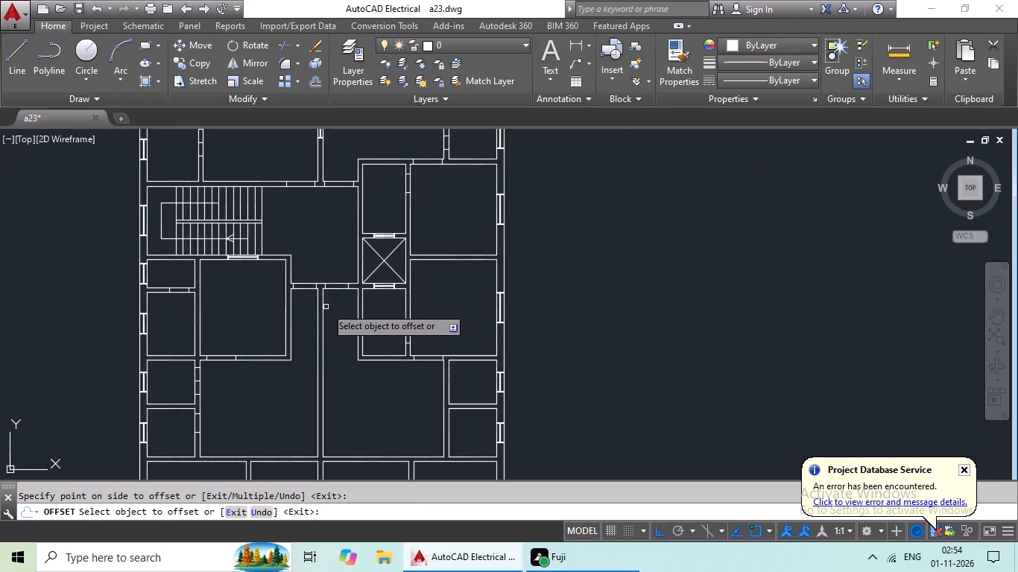
scroll(162, 185, "down", 2)
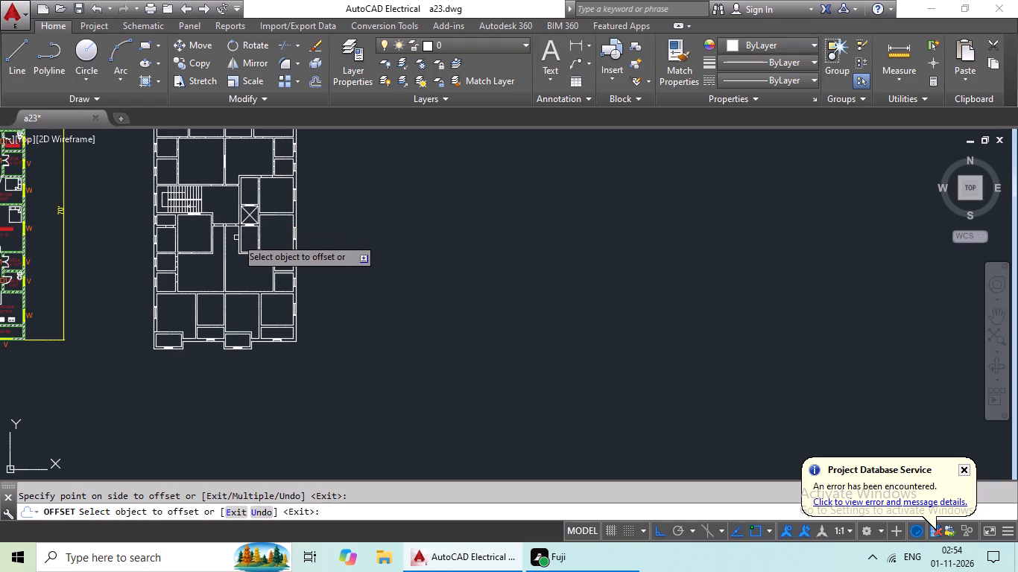
middle_click_drag(239, 270, 286, 233)
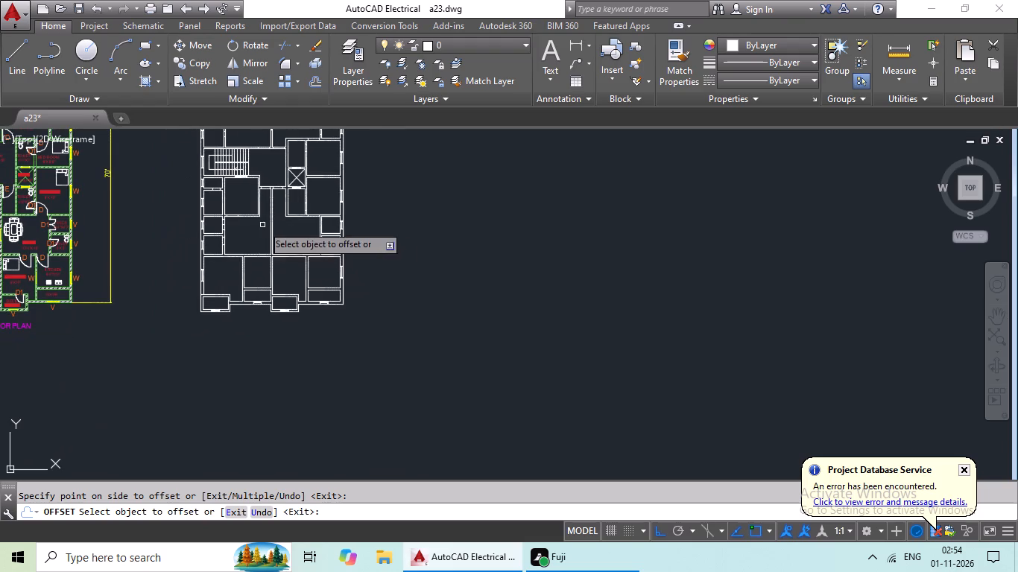
left_click_drag(16, 47, 21, 57)
scroll(250, 210, "up", 4)
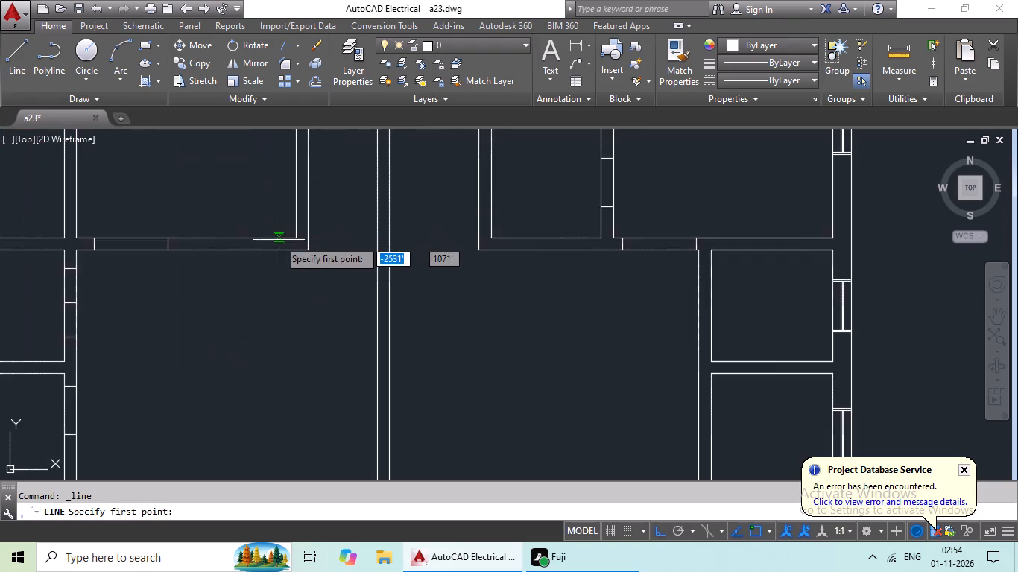
scroll(280, 242, "down", 2)
middle_click_drag(296, 258, 264, 300)
scroll(385, 335, "up", 1)
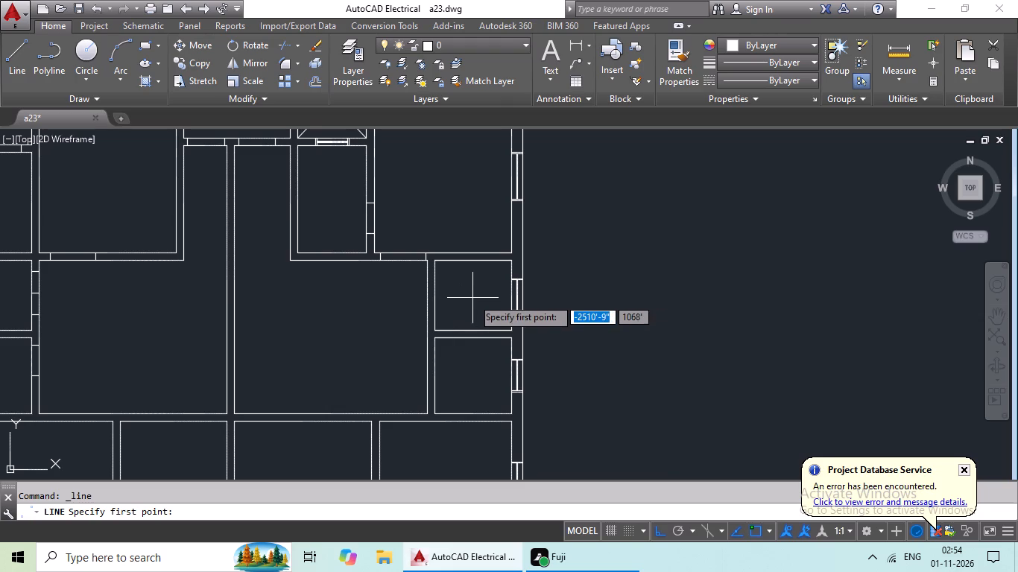
middle_click_drag(474, 293, 519, 293)
scroll(496, 280, "up", 2)
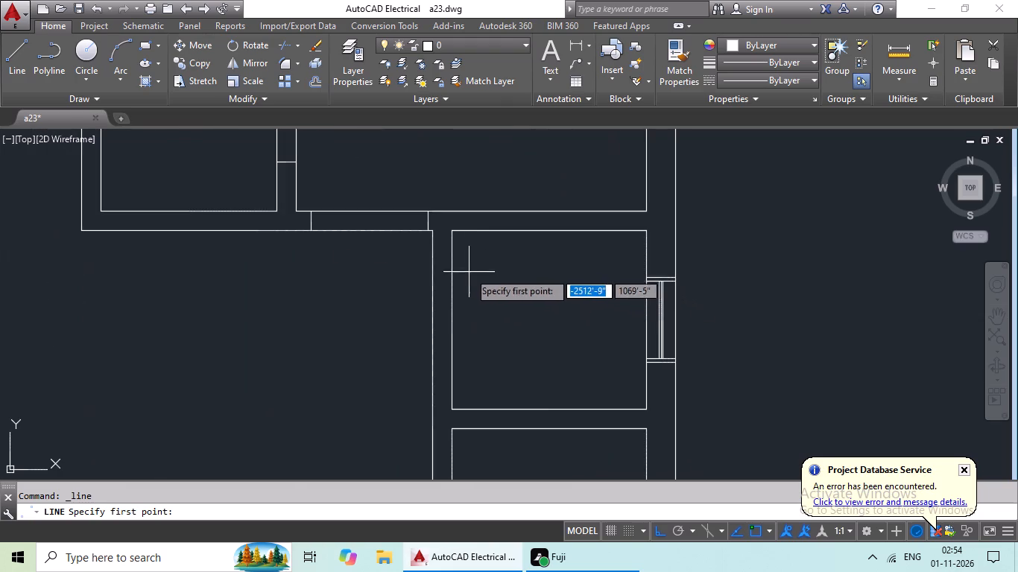
left_click(432, 259)
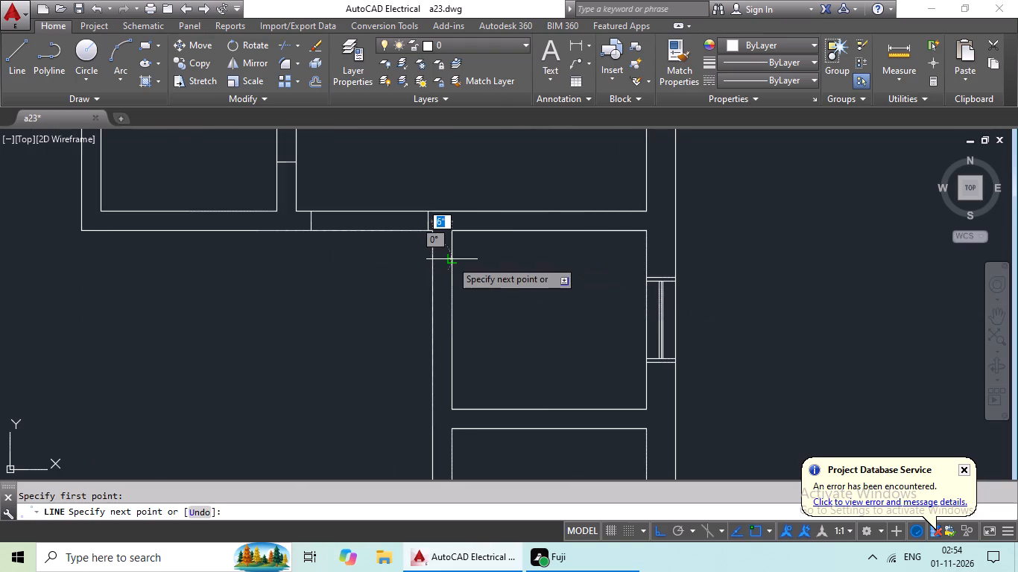
left_click(452, 260)
key("Escape")
Offset that cross line 1'5" to the south, and offset the resulting line another 1'5" to the south.
key("o")
key("Return")
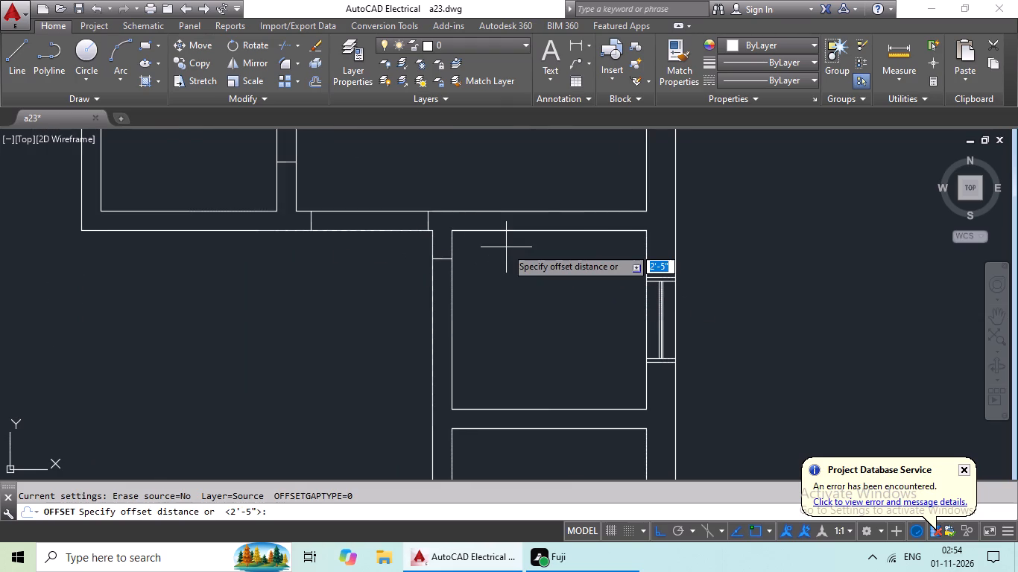
type("1'")
key("5")
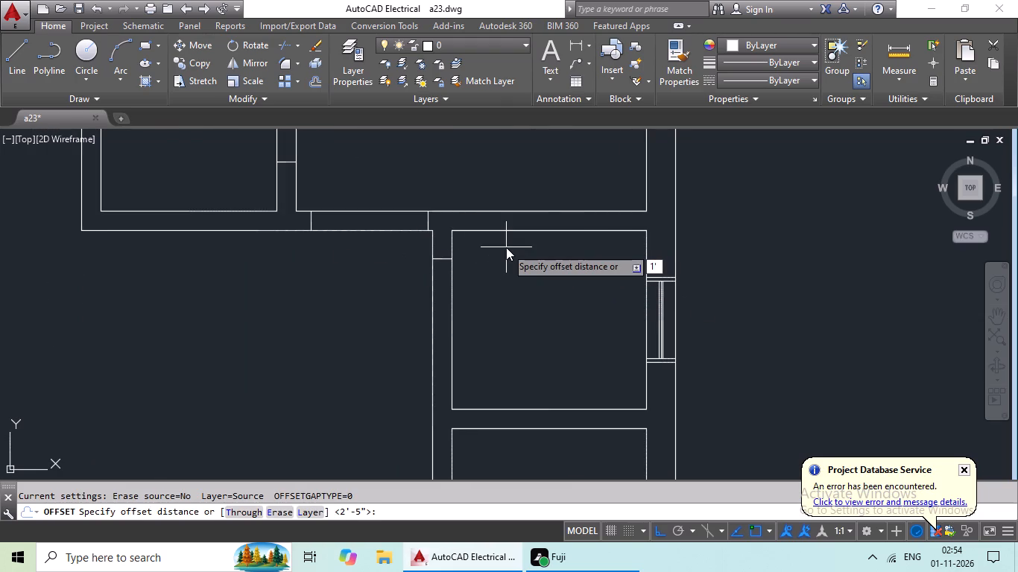
key("shift+quotedbl")
key("Return")
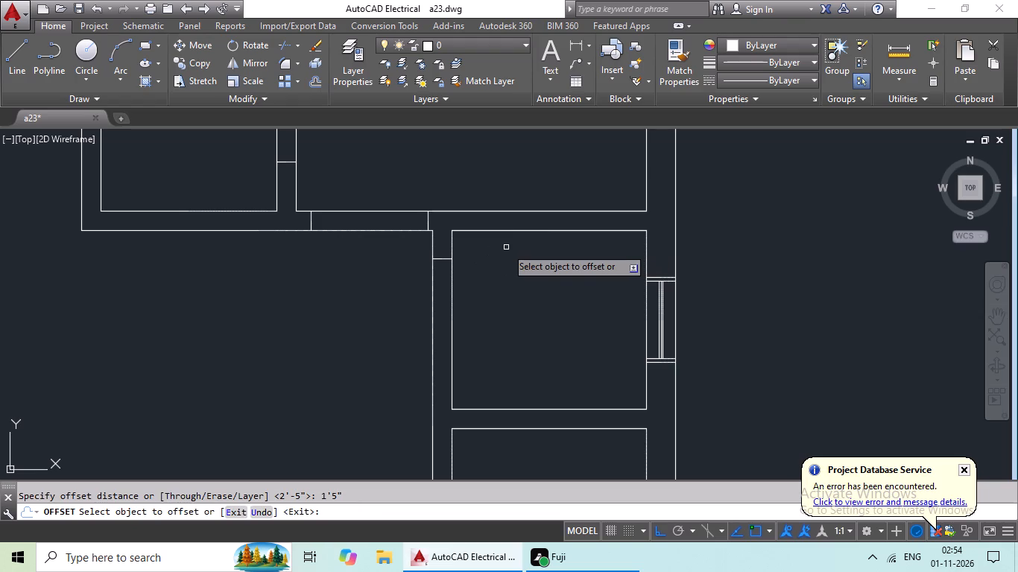
left_click(446, 259)
left_click(437, 288)
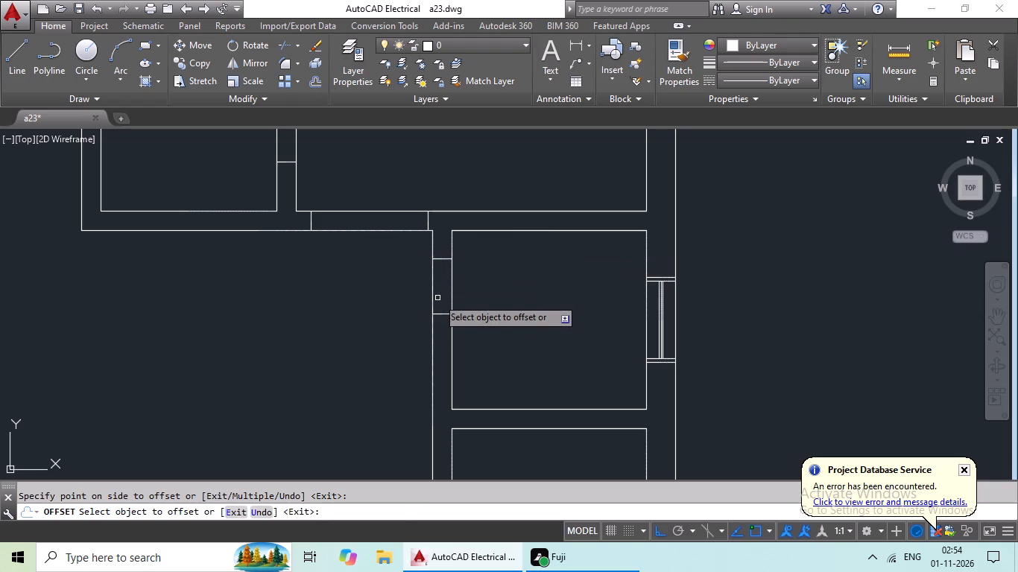
left_click_drag(439, 315, 439, 352)
left_click(439, 352)
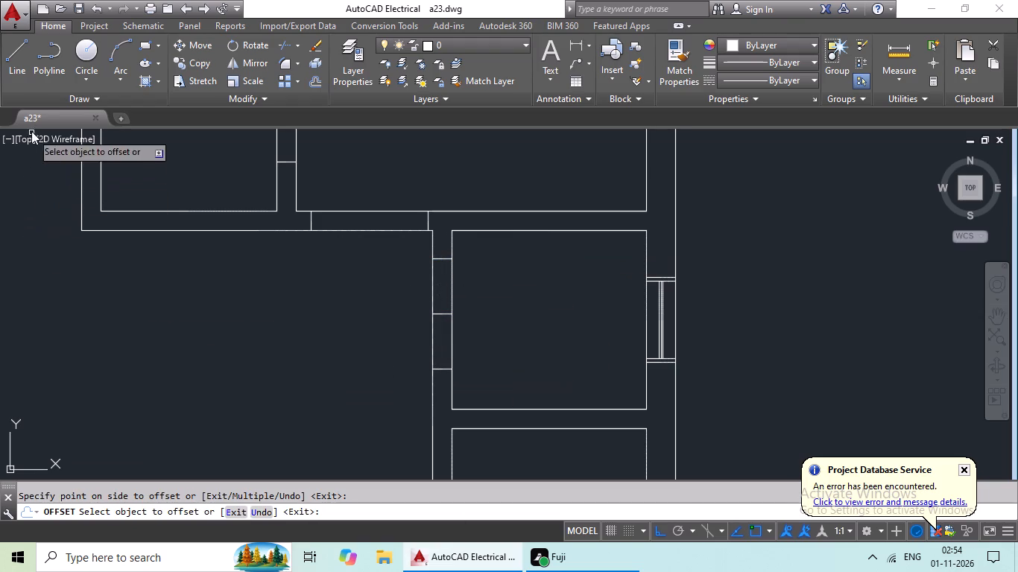
Draw a horizontal line across the west wall of the lower small room on the plan's east side, near its north end.
left_click(16, 64)
scroll(310, 270, "down", 2)
middle_click_drag(423, 390, 469, 330)
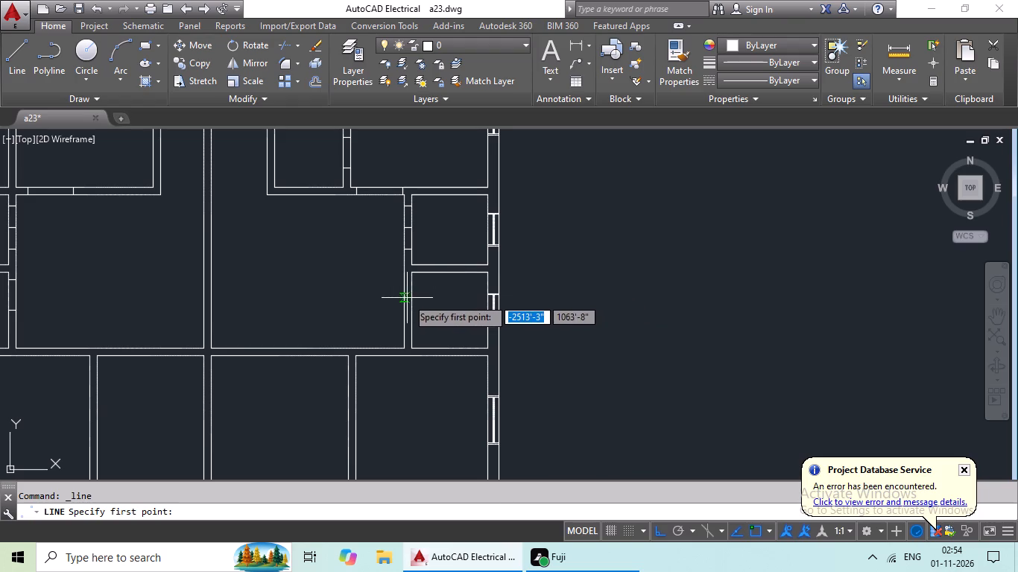
scroll(416, 291, "up", 3)
left_click(361, 273)
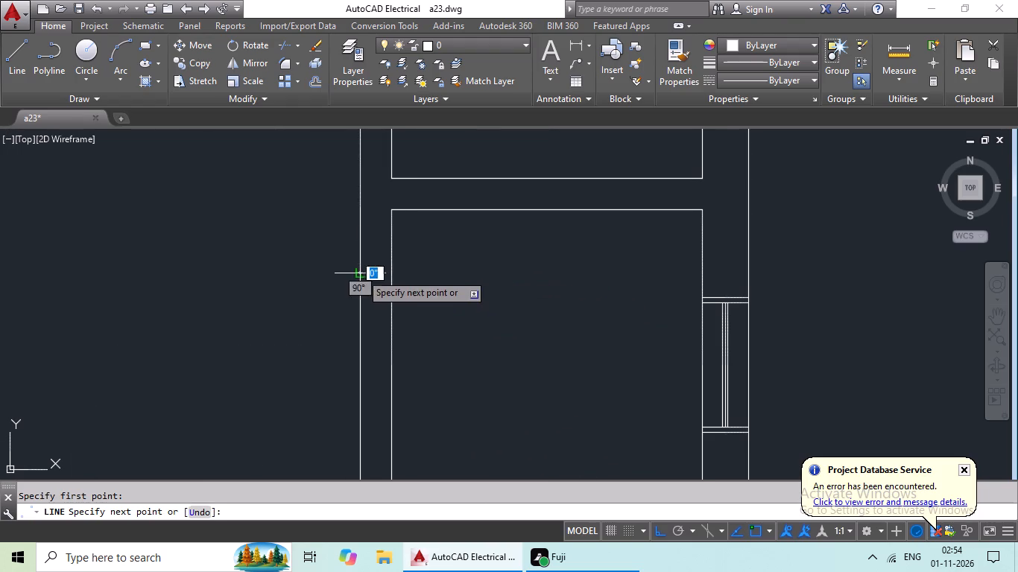
left_click(392, 275)
key("Escape")
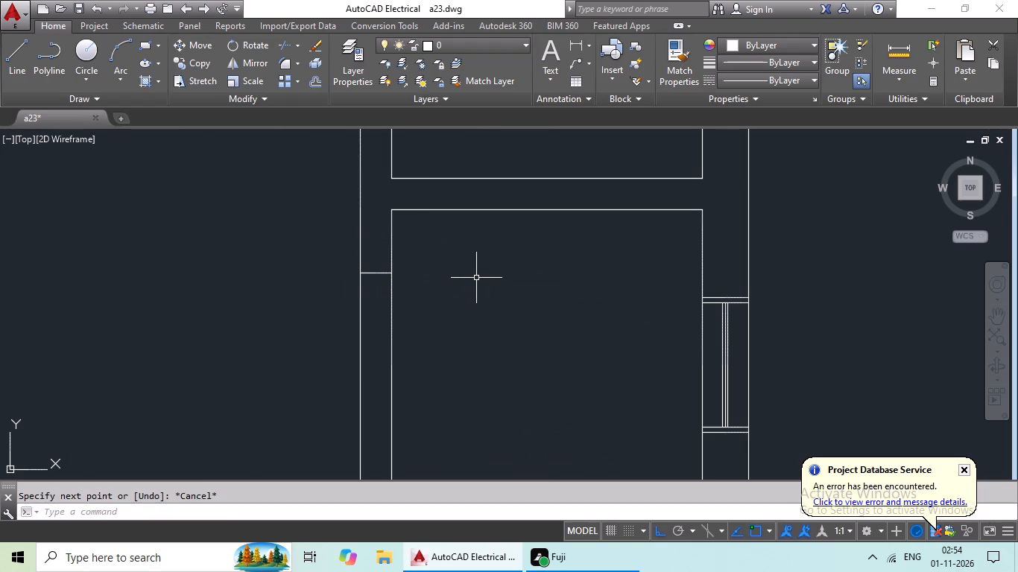
Offset the cross line in the lower small room's west wall 2' to the south.
key("o")
key("Return")
type("2'")
key("Return")
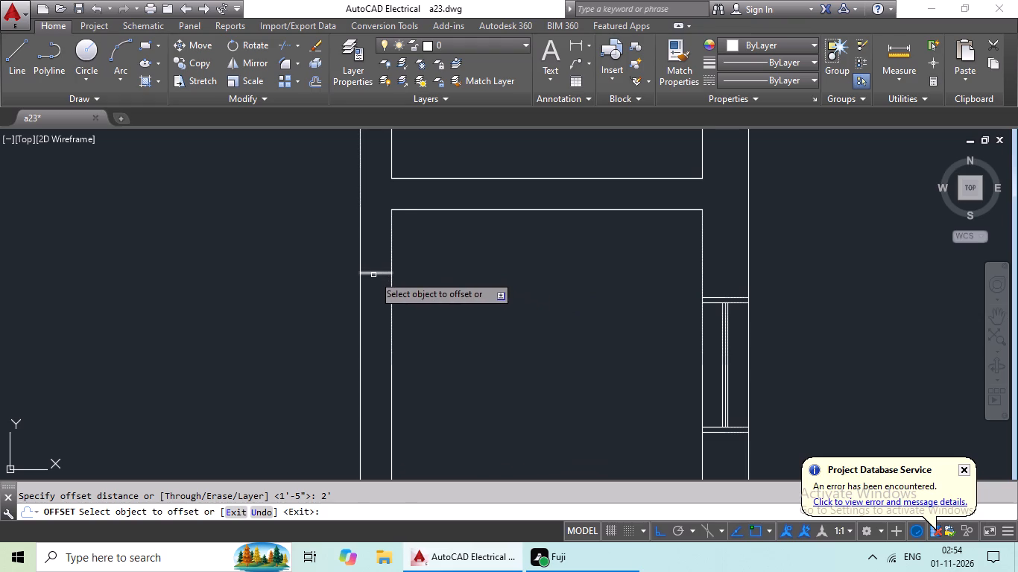
left_click_drag(373, 275, 376, 287)
left_click(381, 322)
Draw a vertical line across the western hall's south wall, just west of the partition between the two southern rooms below it.
scroll(465, 328, "down", 3)
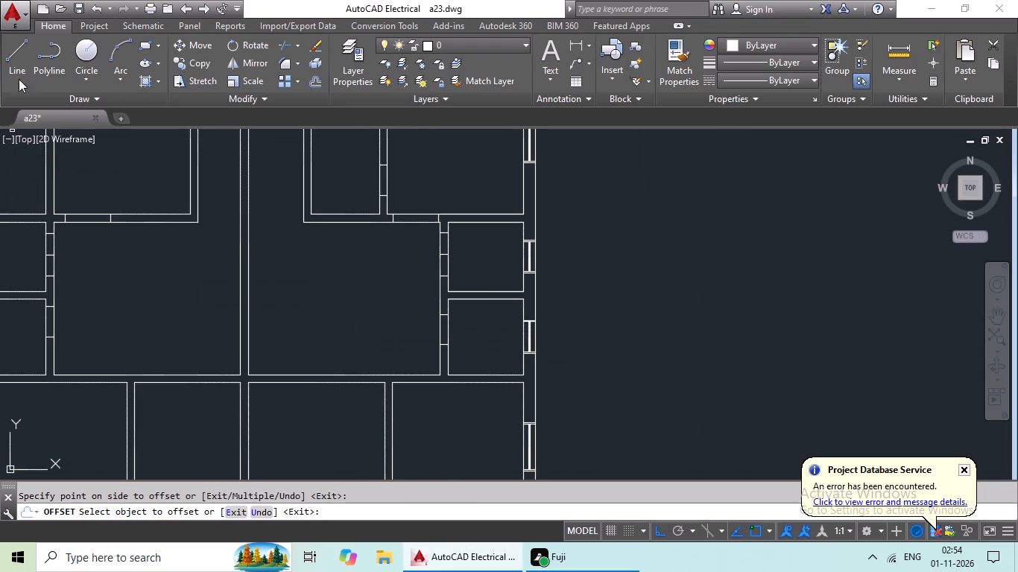
left_click(18, 64)
middle_click_drag(276, 296, 369, 258)
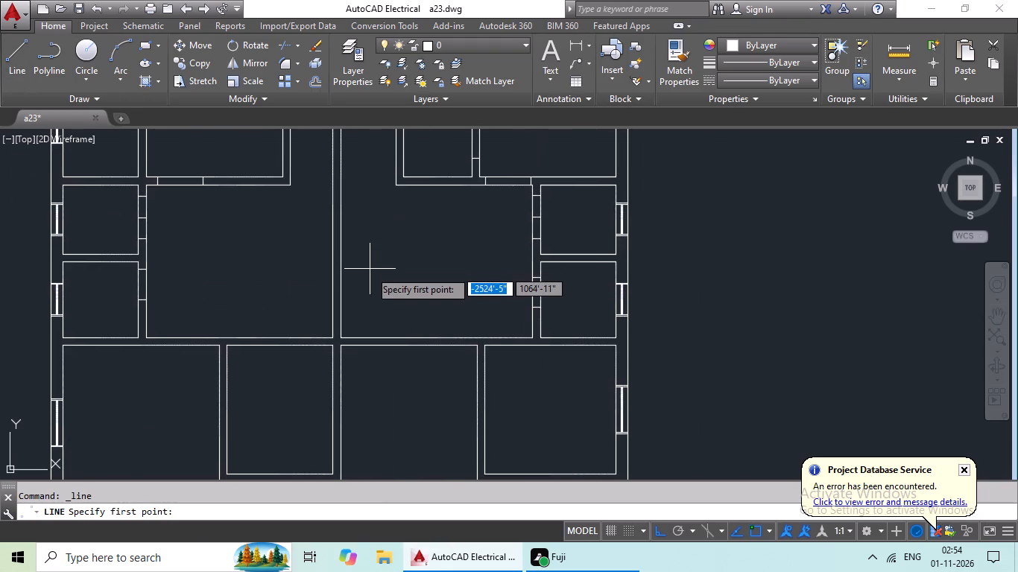
scroll(370, 274, "down", 1)
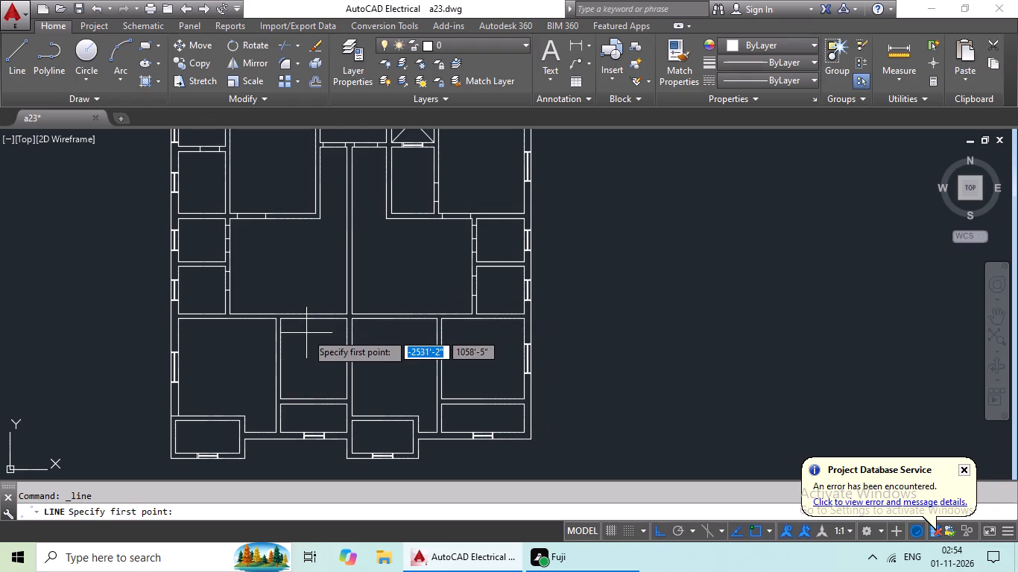
scroll(250, 332, "up", 3)
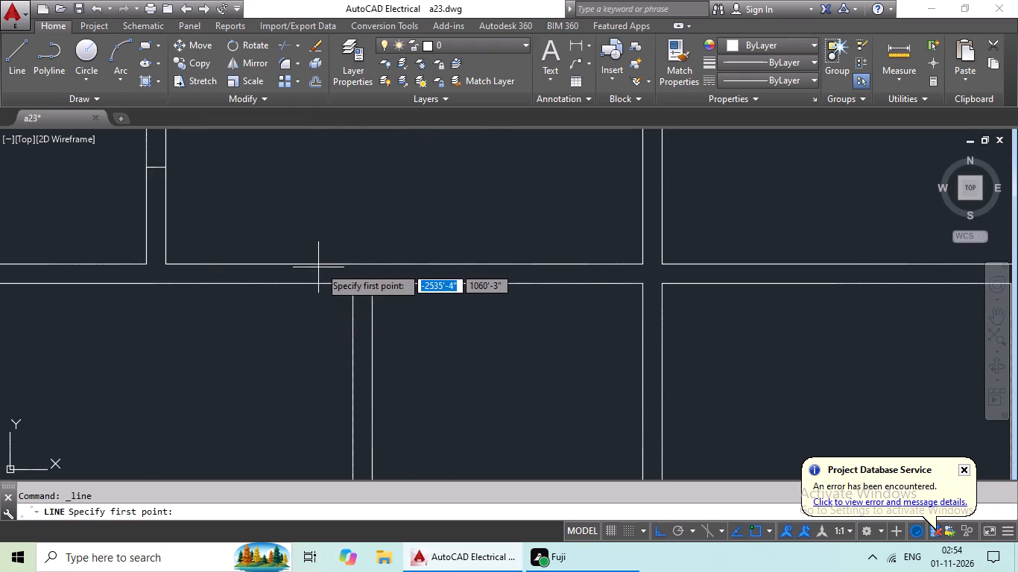
scroll(323, 263, "up", 1)
left_click_drag(323, 262, 323, 274)
left_click(323, 291)
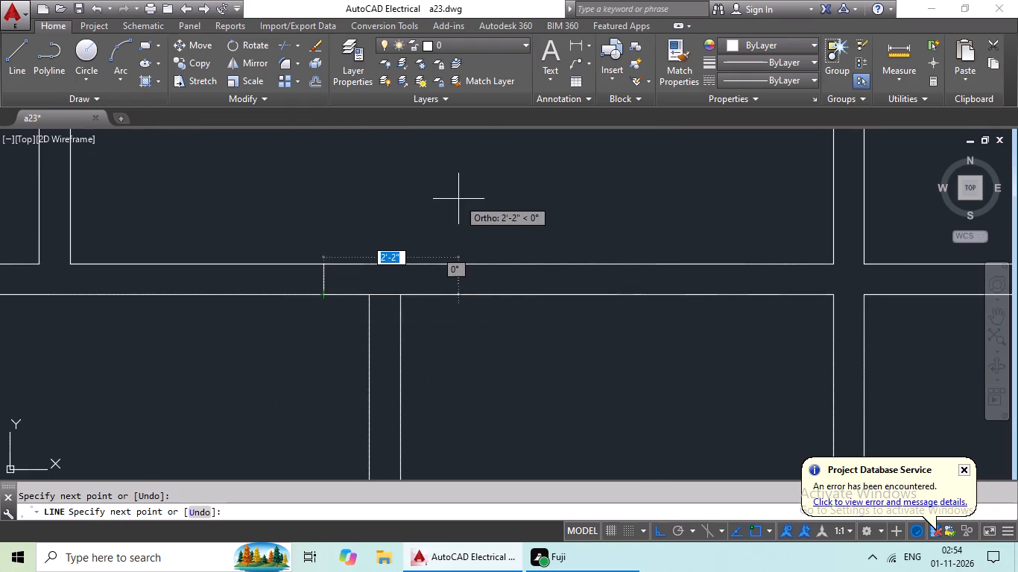
key("Escape")
Offset the cross line in the western hall's south wall 3' to the west.
key("o")
key("Return")
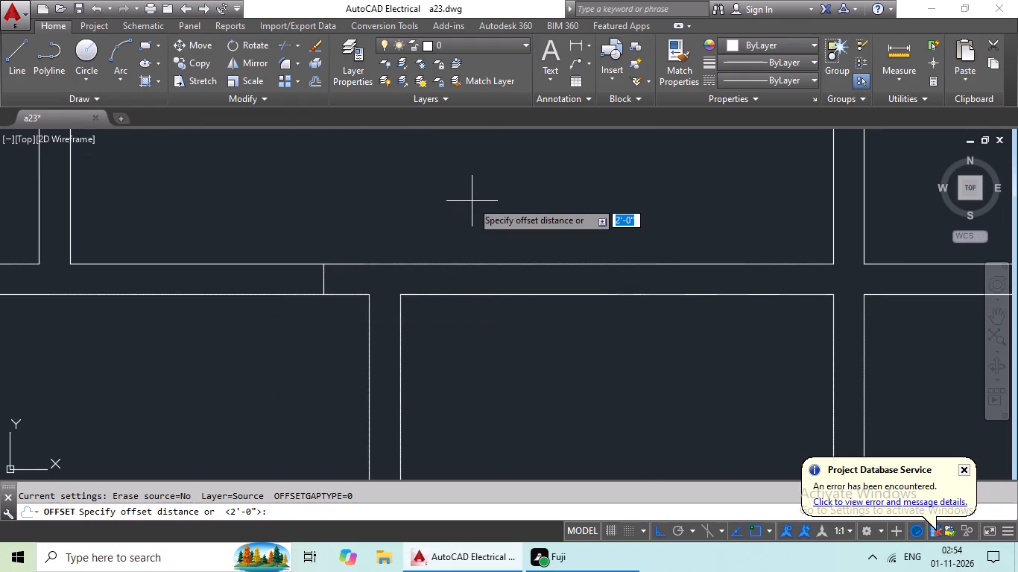
type("3'")
key("Return")
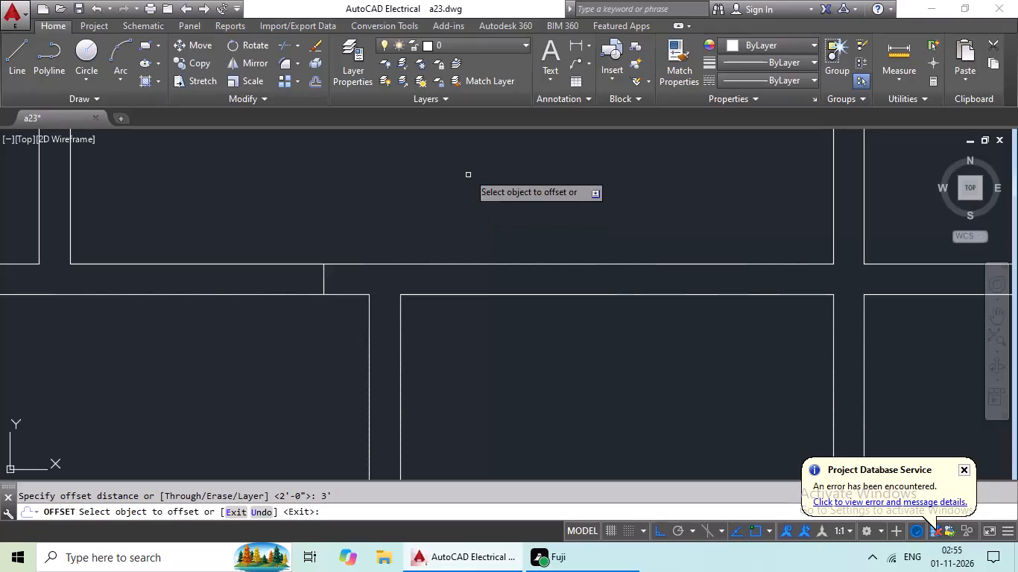
left_click_drag(323, 279, 307, 285)
left_click(259, 287)
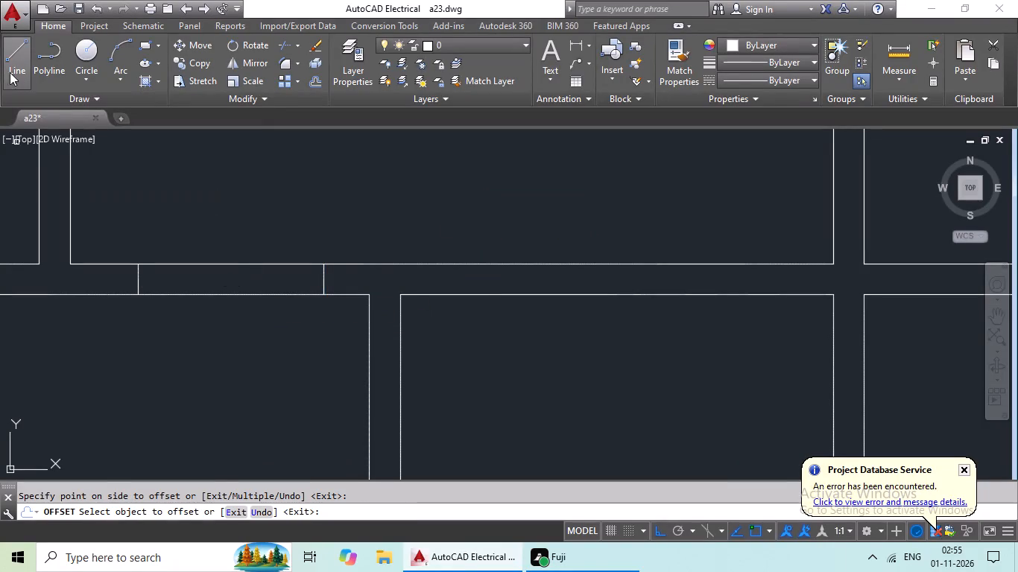
Draw a vertical line across the north wall of the small projecting room at the plan's southwest corner, near its east end.
left_click_drag(15, 66, 26, 87)
scroll(275, 229, "down", 3)
middle_click_drag(280, 238, 312, 159)
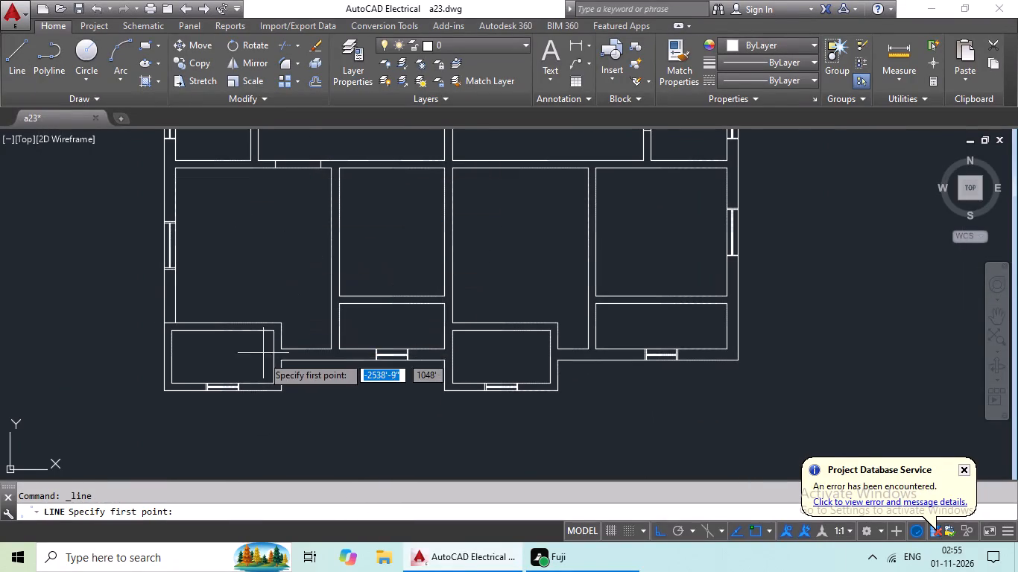
scroll(262, 357, "up", 2)
left_click(247, 270)
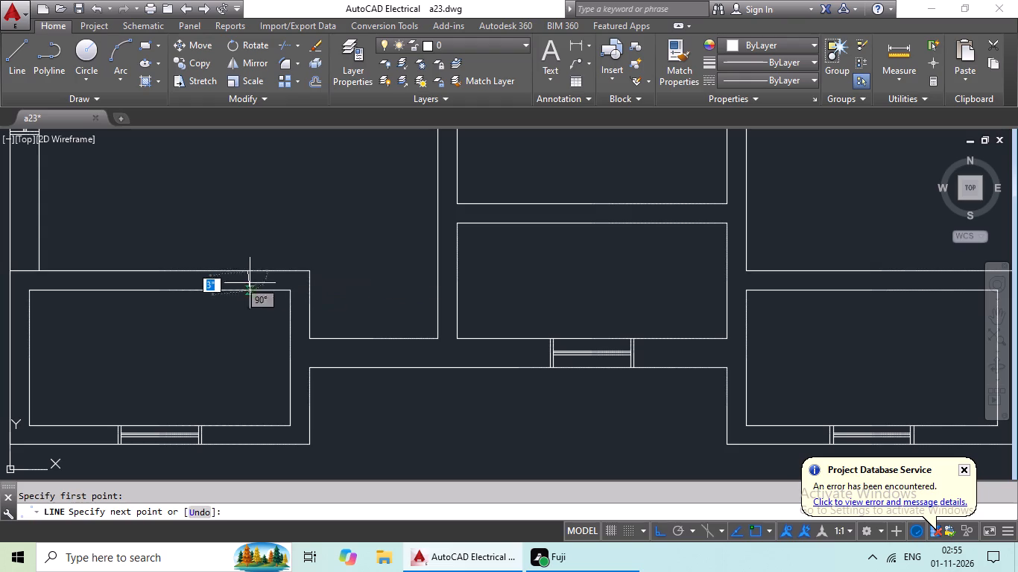
left_click_drag(250, 293, 288, 282)
key("Escape")
Offset the cross line in the southwest projecting room's north wall 2' to the west.
key("o")
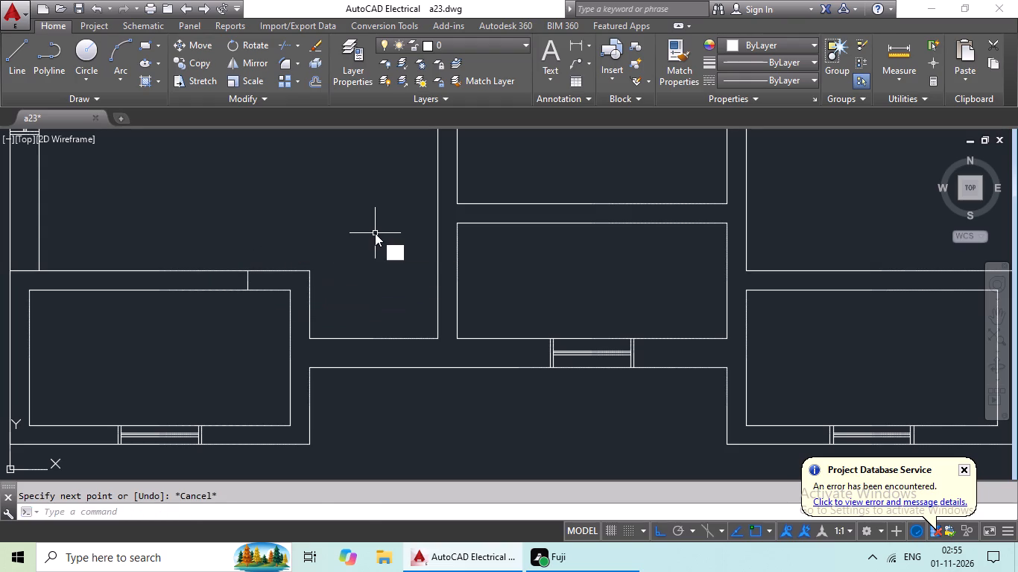
key("Return")
type("2'")
key("Return")
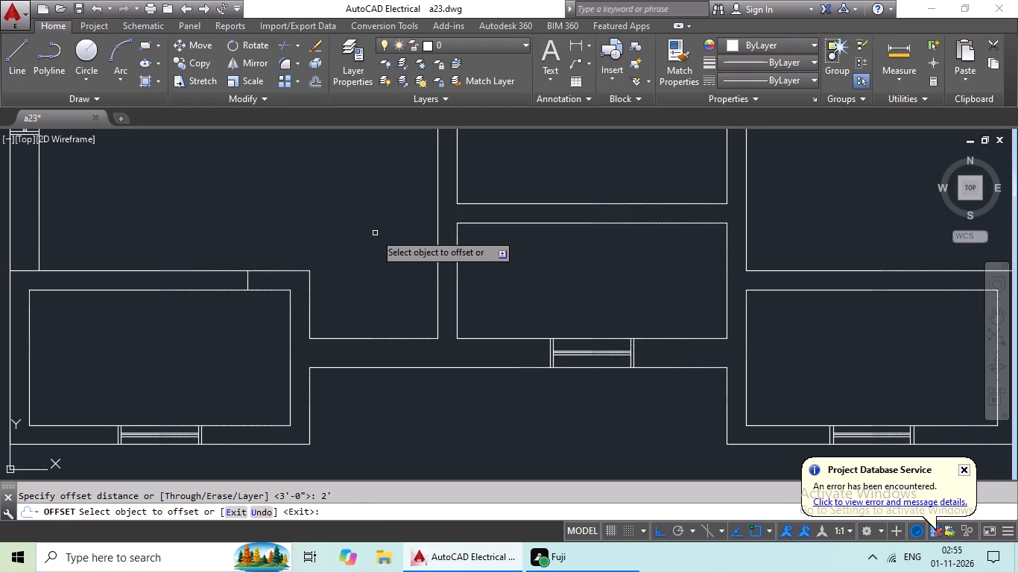
left_click_drag(247, 281, 230, 285)
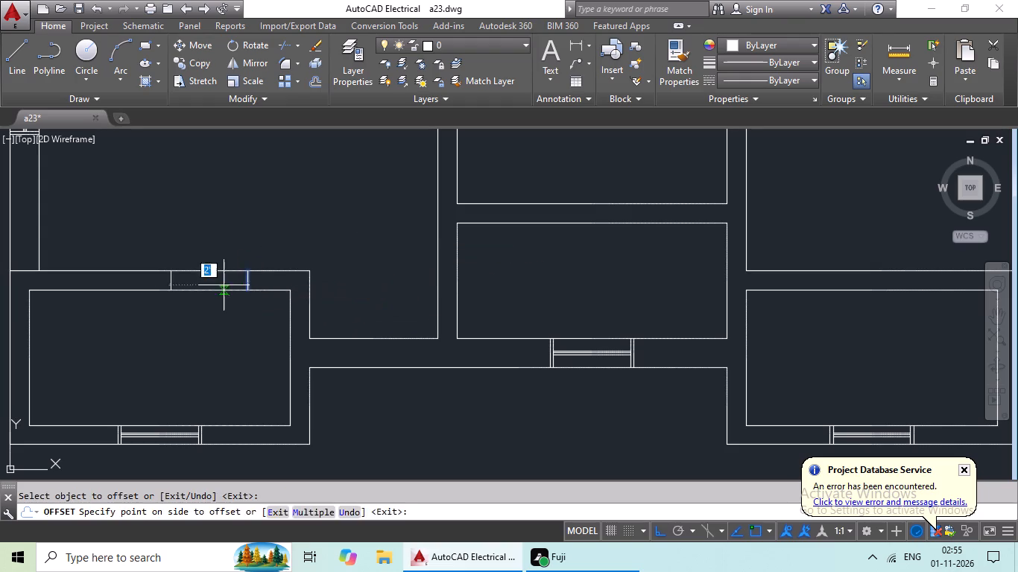
left_click(181, 286)
Draw a vertical line across the western hall's south wall, a little east of the partition between the two southern rooms below it.
left_click(24, 66)
scroll(204, 199, "down", 3)
middle_click_drag(226, 205, 189, 298)
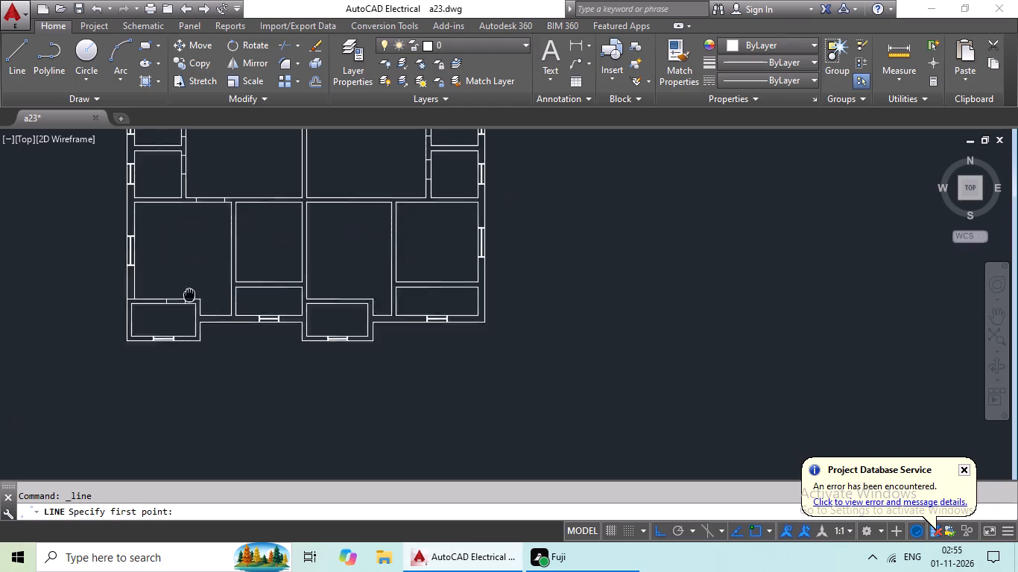
middle_click_drag(189, 298, 187, 301)
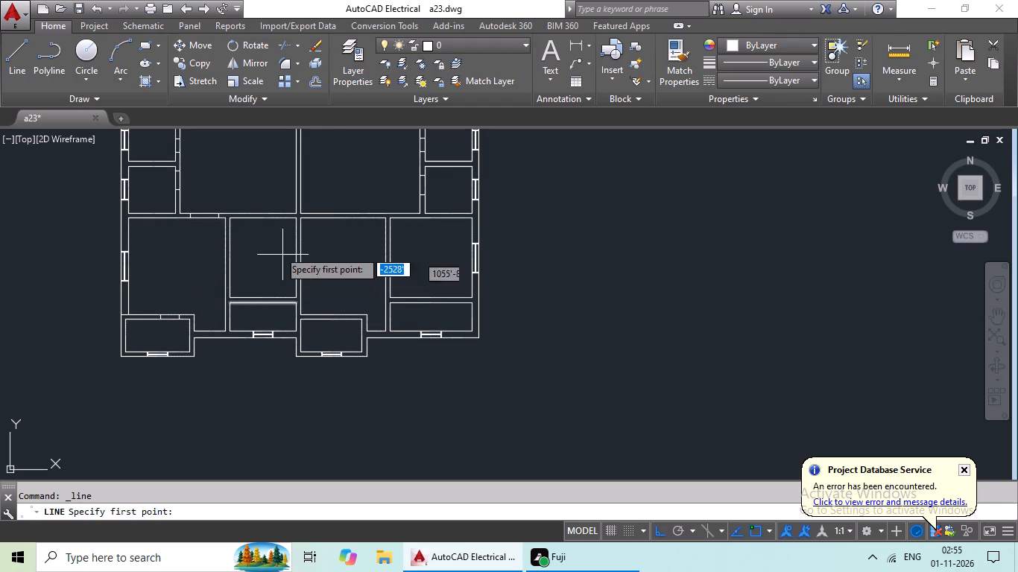
middle_click_drag(350, 264, 375, 352)
scroll(273, 307, "up", 4)
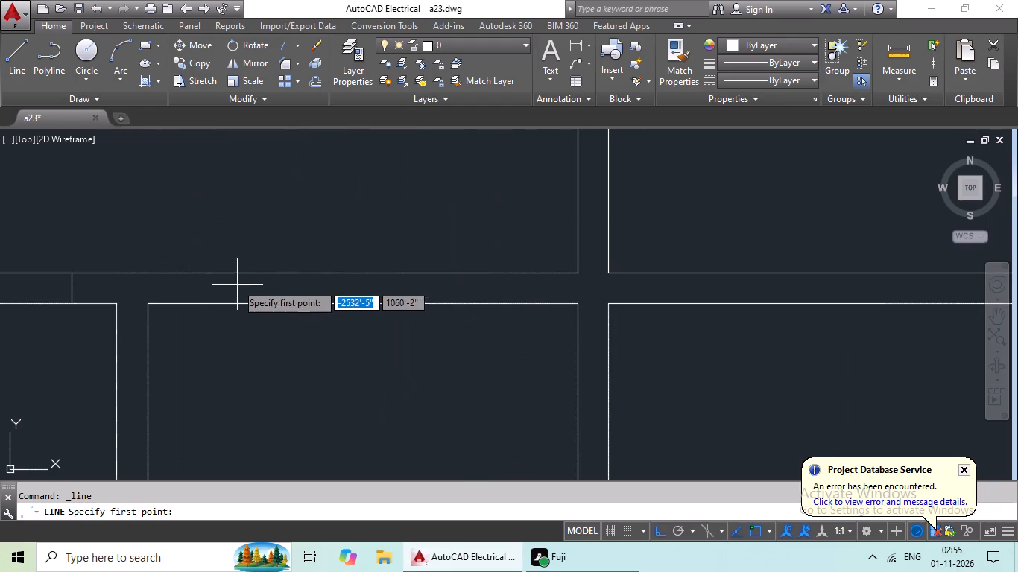
left_click_drag(226, 272, 224, 284)
left_click(224, 304)
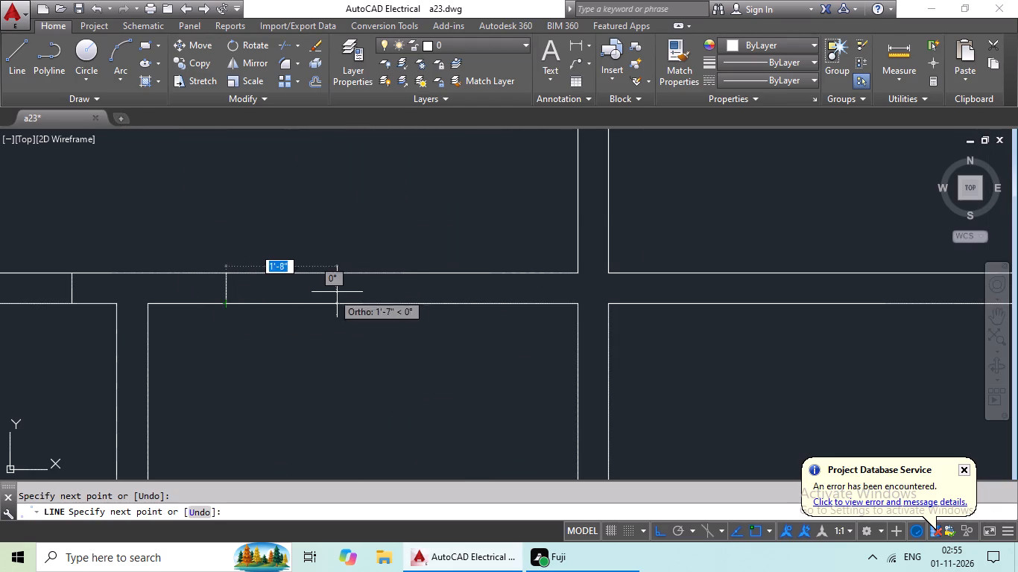
key("Escape")
Offset the new cross line east of the partition in the western hall's south wall 3' to the east.
key("o")
key("Return")
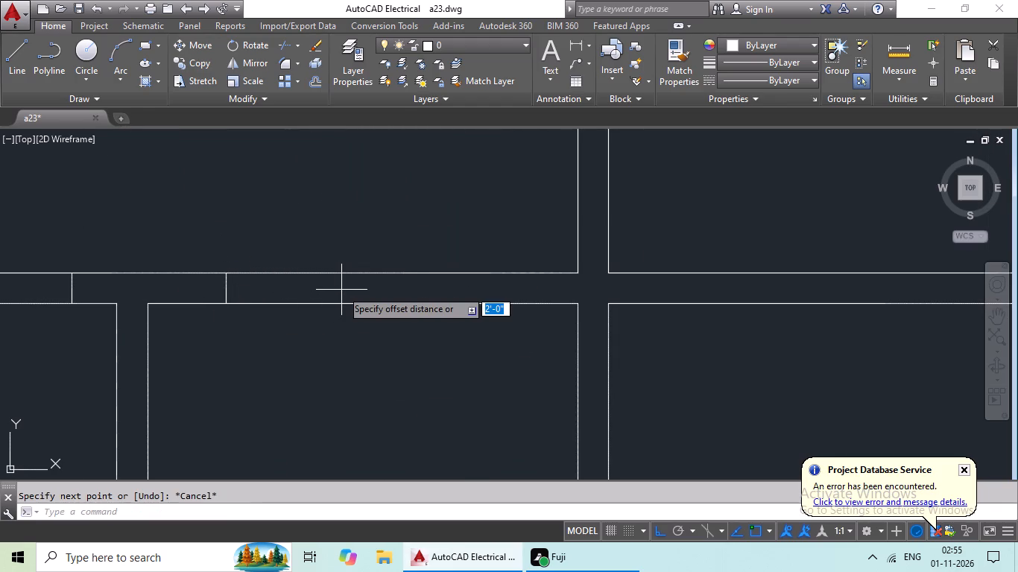
type("3'")
key("Return")
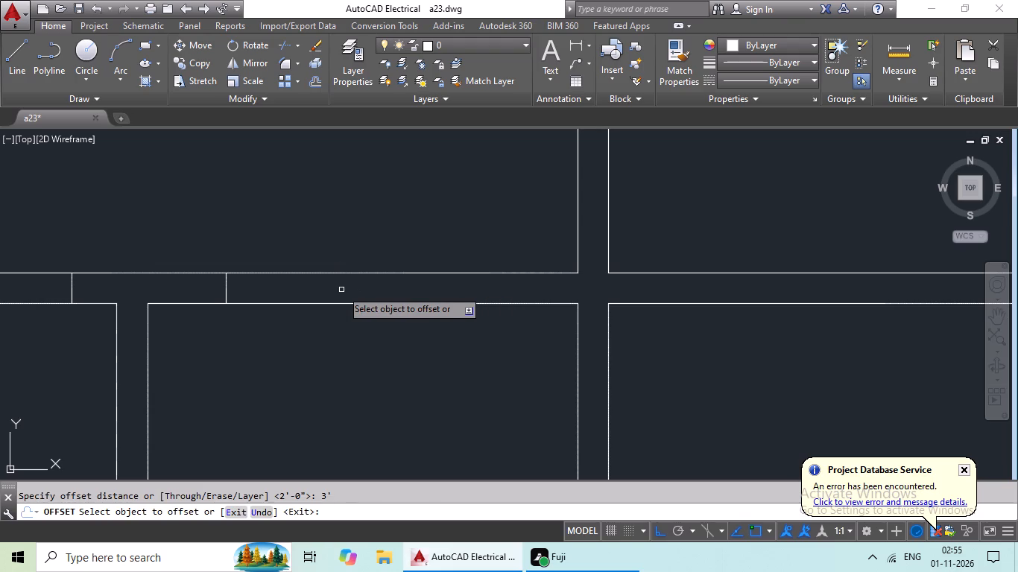
left_click(227, 282)
left_click(291, 290)
Draw a vertical line across the eastern hall's south wall, just west of the partition between the two southern rooms below it.
left_click(19, 79)
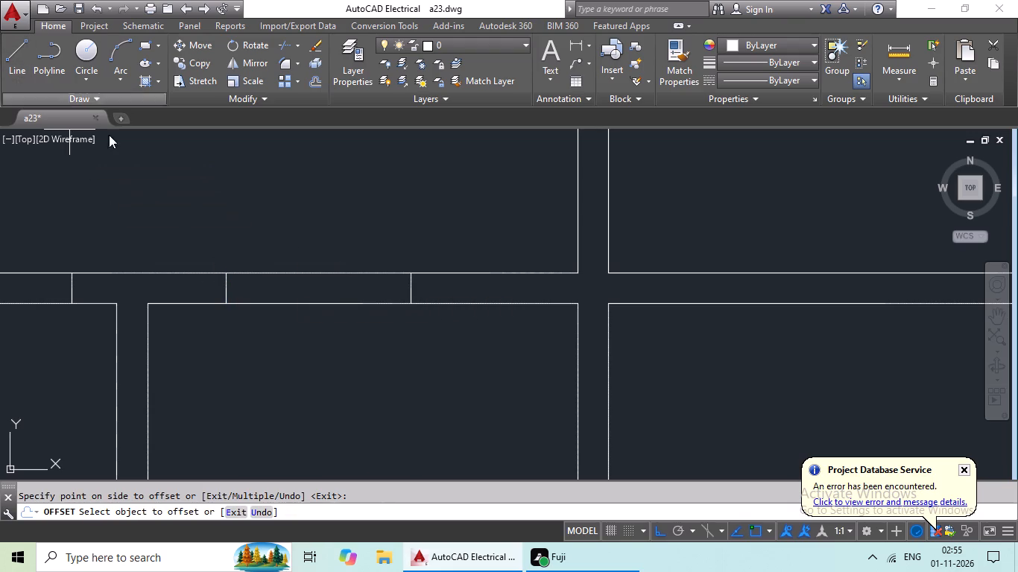
scroll(423, 290, "down", 1)
middle_click_drag(442, 325, 254, 323)
scroll(487, 355, "down", 1)
middle_click_drag(489, 352, 497, 244)
scroll(496, 289, "down", 1)
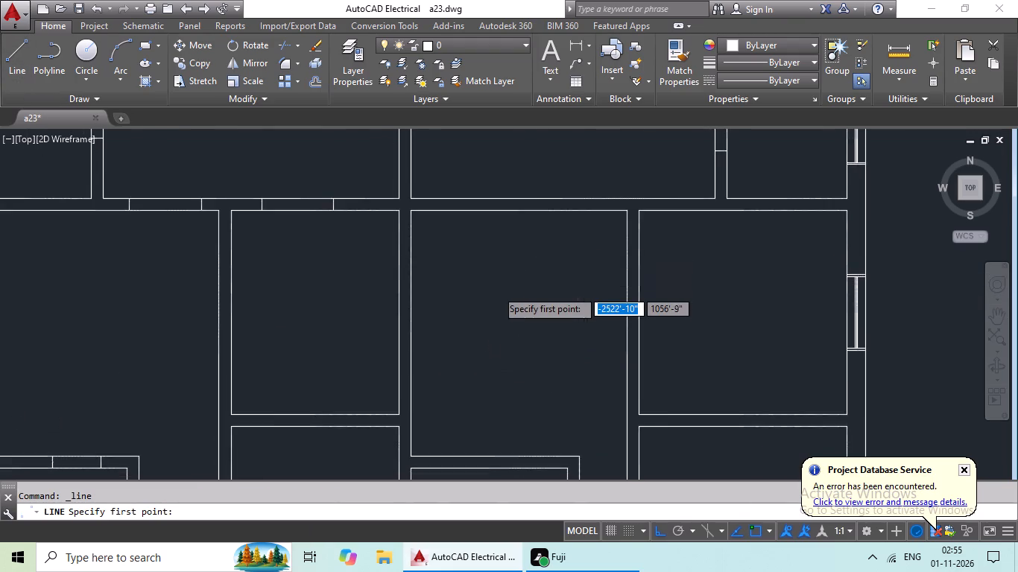
middle_click_drag(494, 297, 410, 314)
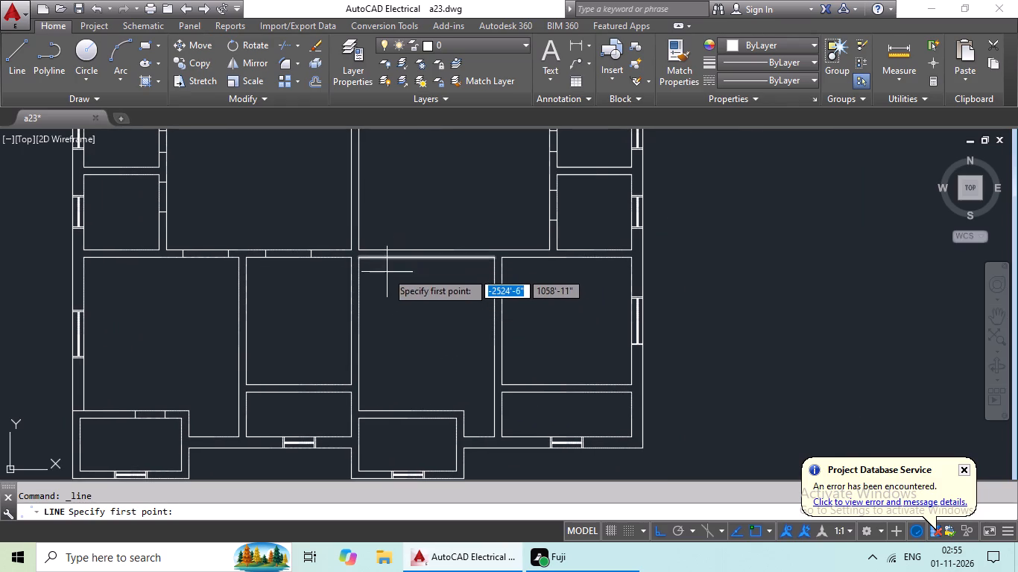
scroll(431, 253, "up", 1)
scroll(522, 248, "up", 4)
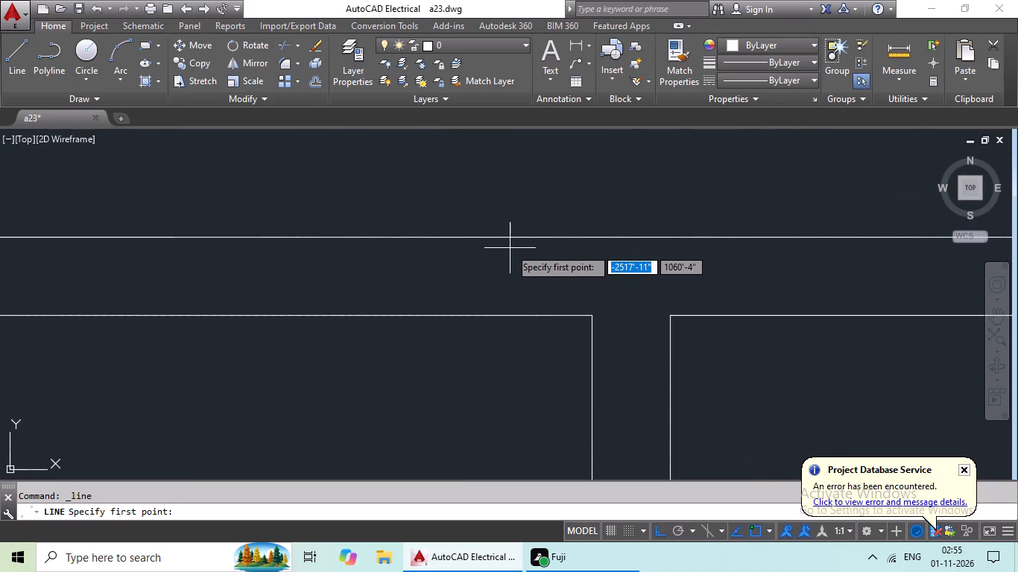
left_click_drag(468, 239, 464, 264)
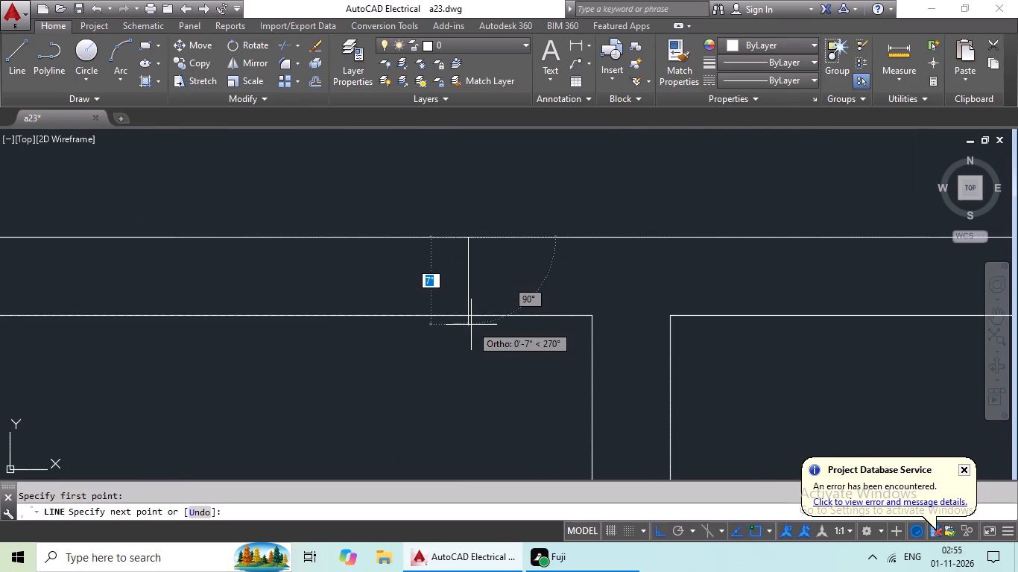
left_click(469, 318)
key("Escape")
Offset the cross line in the eastern hall's south wall 3' to the west.
key("o")
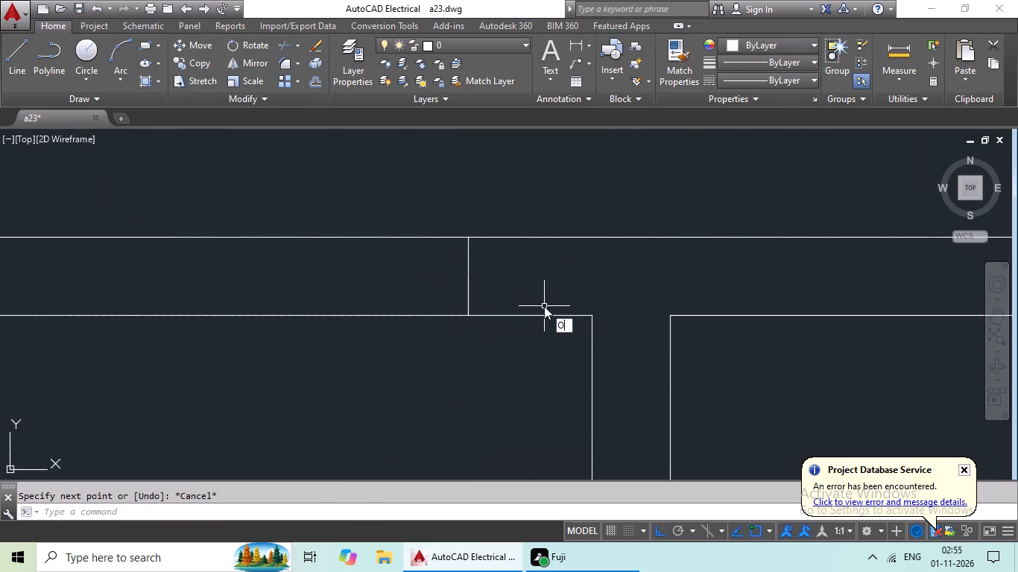
key("Return")
type("3'")
key("Return")
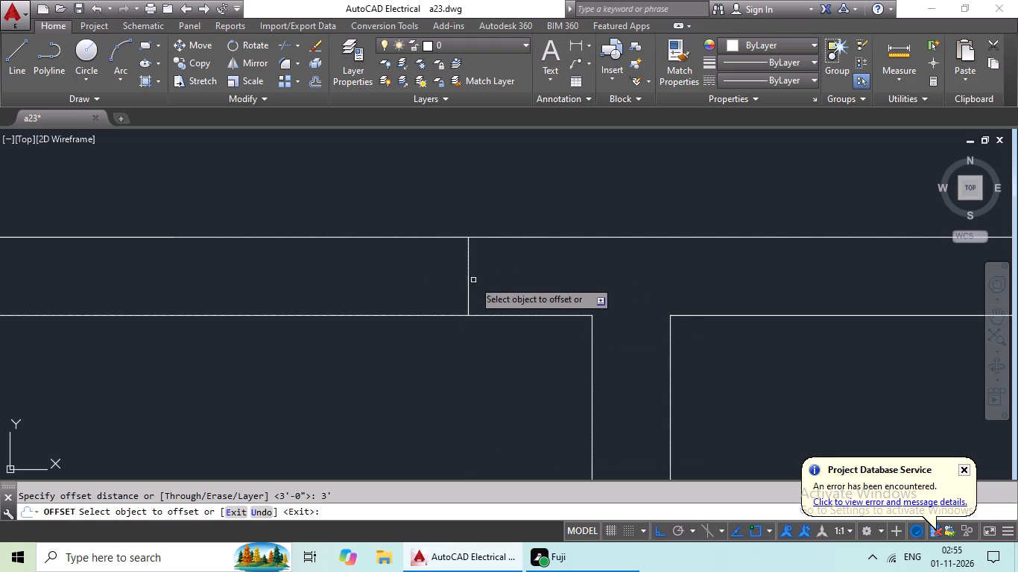
left_click_drag(467, 284, 436, 287)
left_click(358, 287)
Draw a vertical line across the north wall of the eastern small projecting room on the plan's south side, near its east end.
scroll(391, 283, "down", 2)
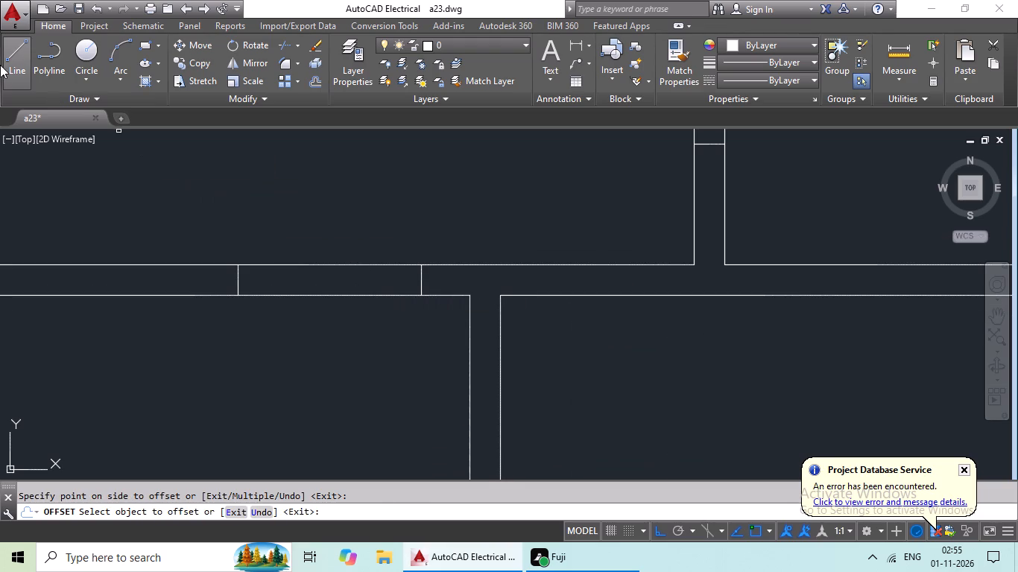
left_click_drag(13, 63, 28, 87)
scroll(210, 197, "down", 3)
middle_click_drag(244, 220, 272, 171)
scroll(285, 252, "down", 1)
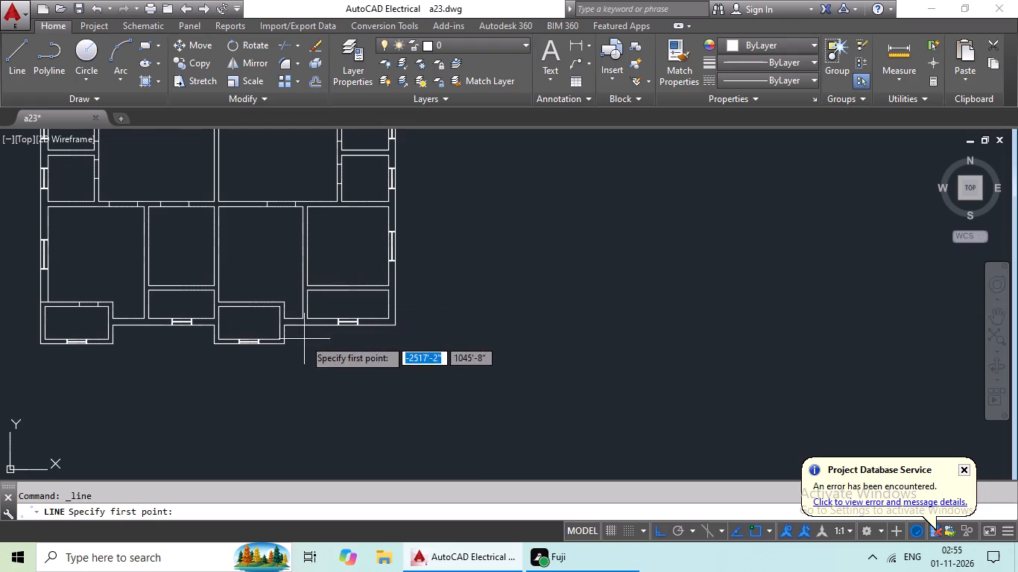
scroll(274, 317, "up", 5)
left_click_drag(216, 169, 215, 180)
left_click(212, 217)
key("Escape")
Offset the cross line in the eastern projecting room's north wall 2' to the west.
middle_click_drag(253, 299, 272, 308)
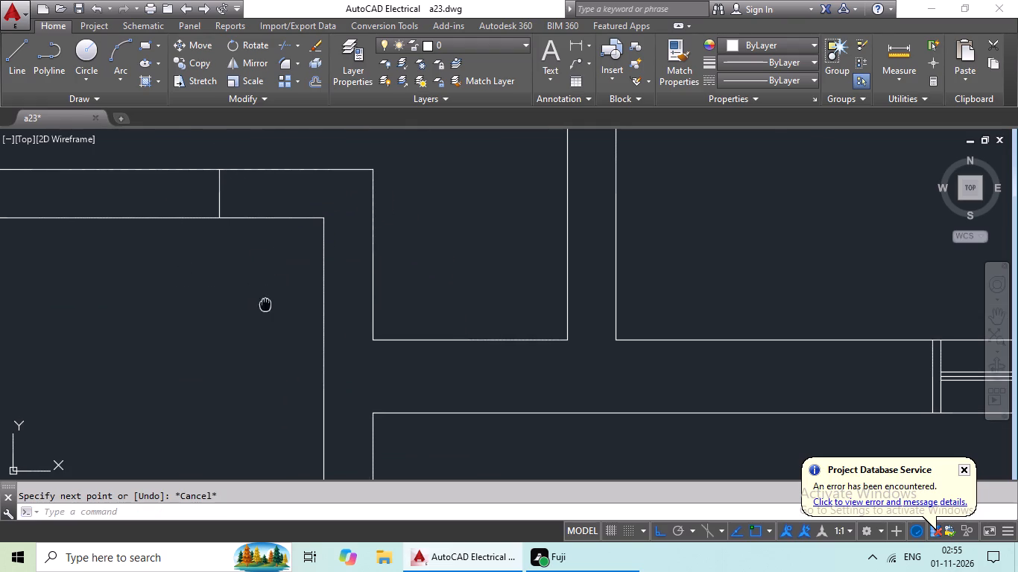
middle_click_drag(272, 308, 406, 331)
key("o")
key("Return")
key("3")
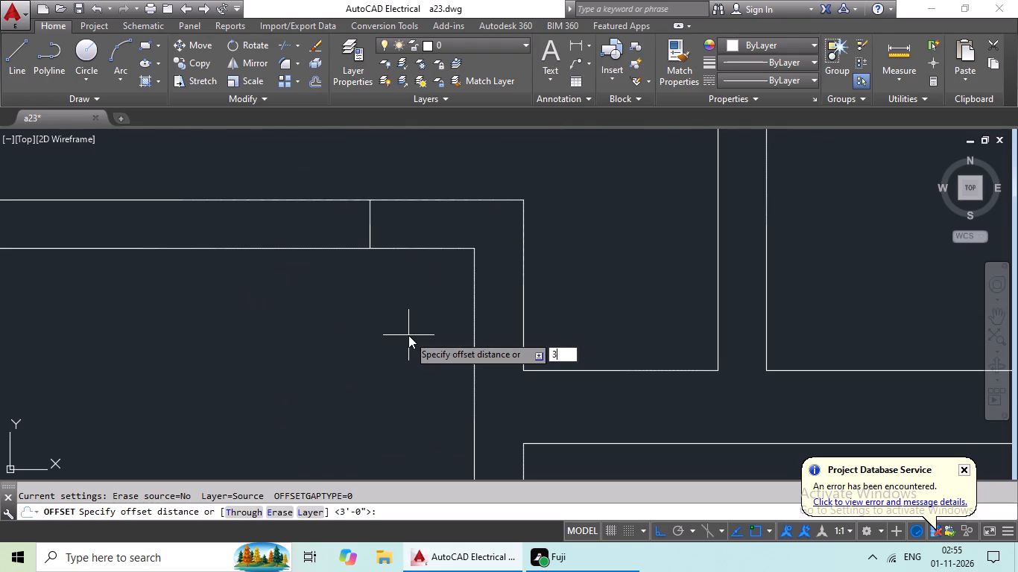
key("BackSpace")
type("2'")
key("Return")
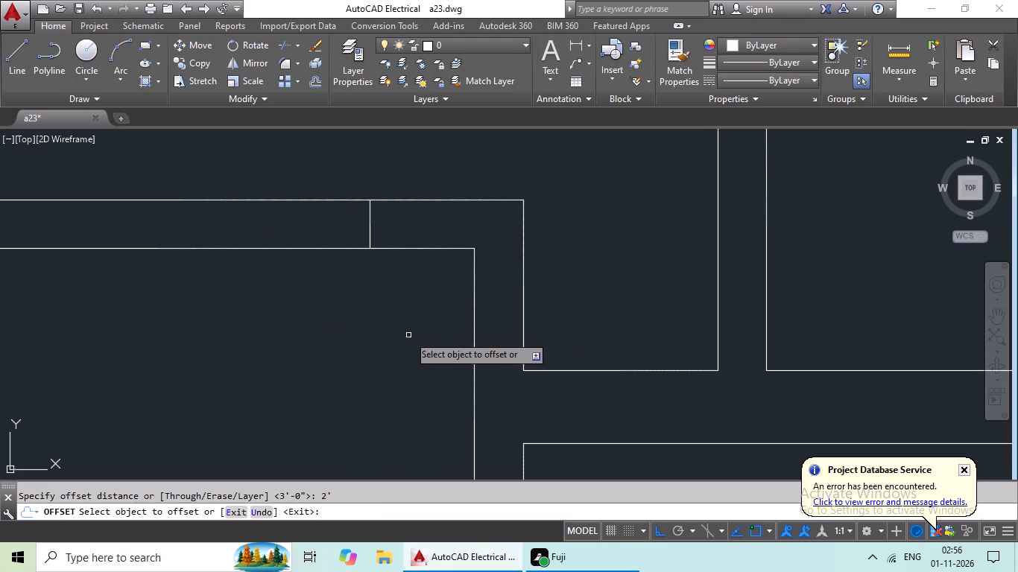
left_click_drag(371, 224, 288, 241)
left_click(209, 243)
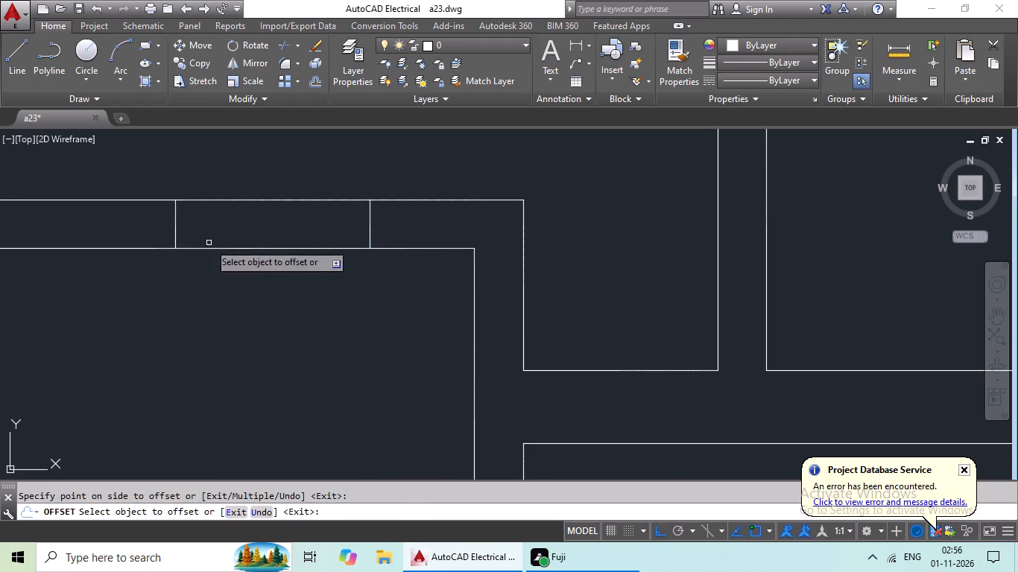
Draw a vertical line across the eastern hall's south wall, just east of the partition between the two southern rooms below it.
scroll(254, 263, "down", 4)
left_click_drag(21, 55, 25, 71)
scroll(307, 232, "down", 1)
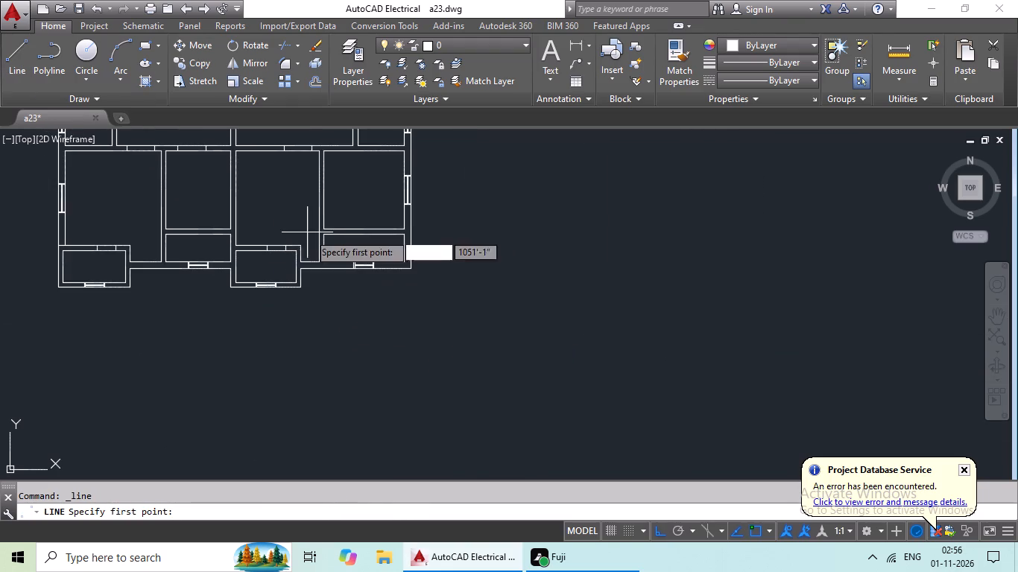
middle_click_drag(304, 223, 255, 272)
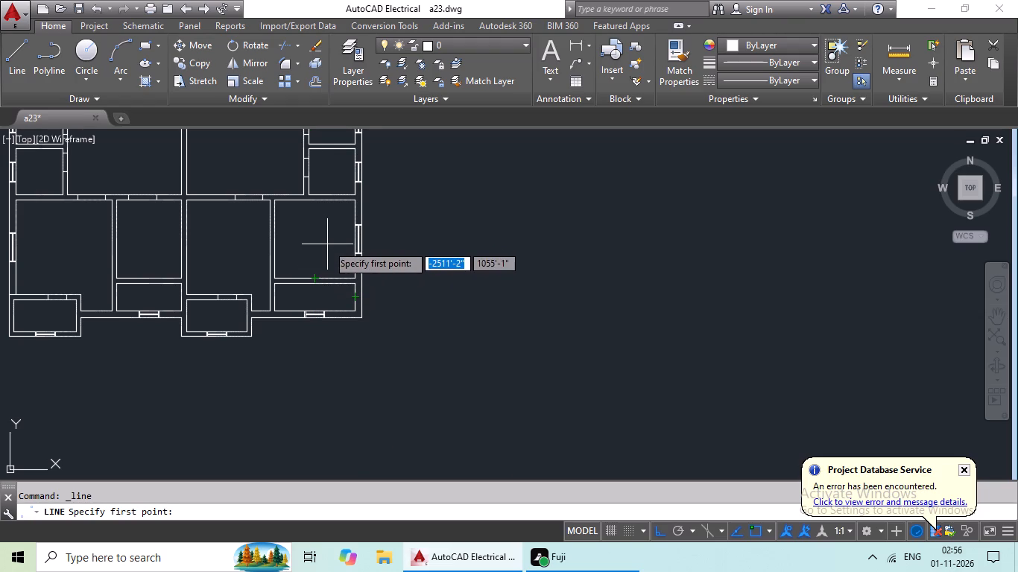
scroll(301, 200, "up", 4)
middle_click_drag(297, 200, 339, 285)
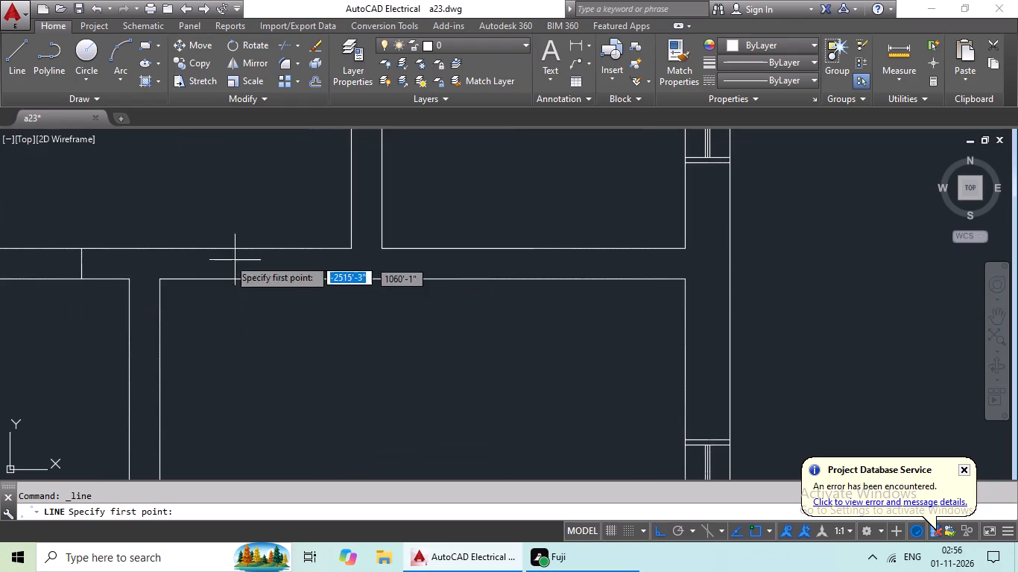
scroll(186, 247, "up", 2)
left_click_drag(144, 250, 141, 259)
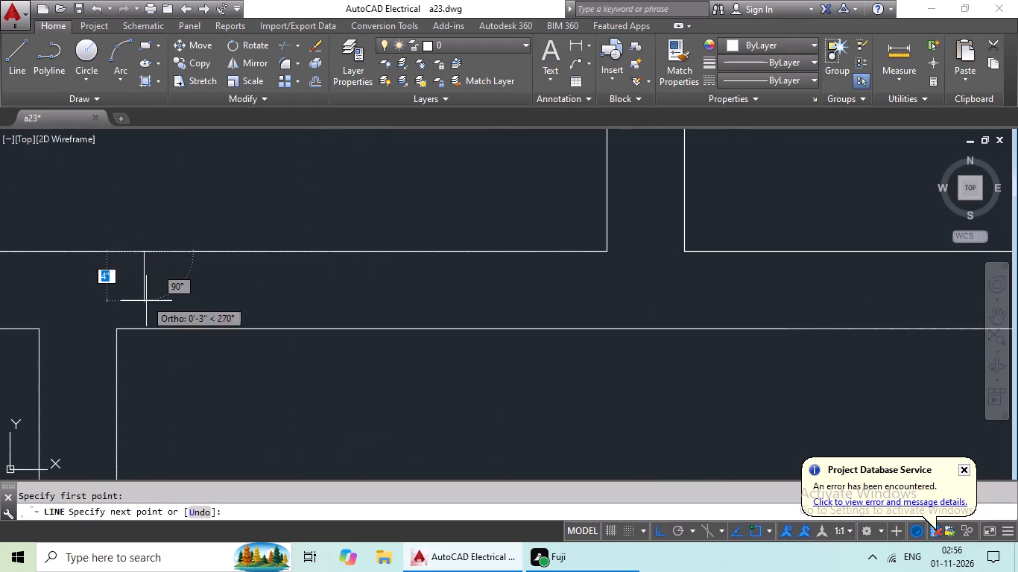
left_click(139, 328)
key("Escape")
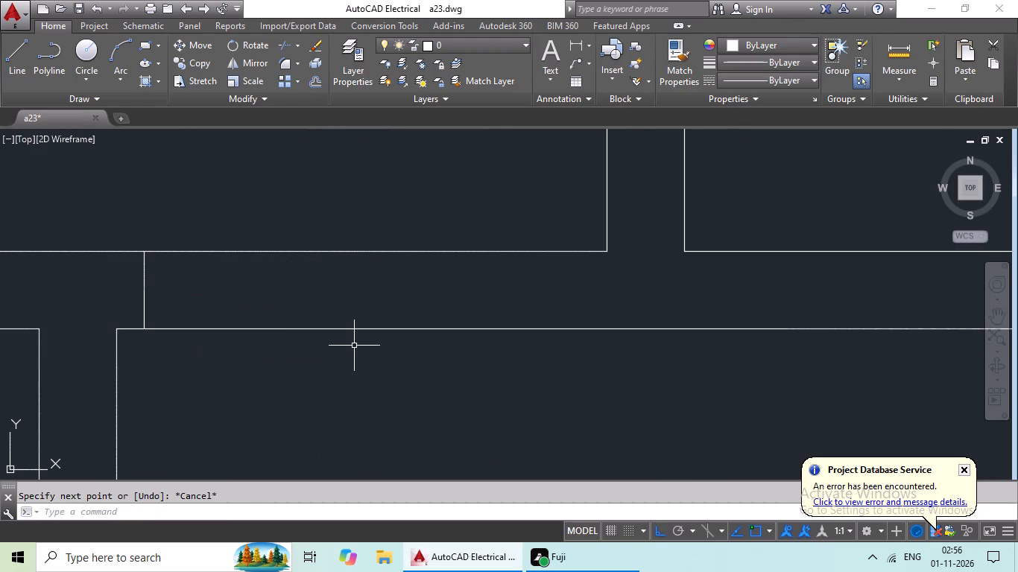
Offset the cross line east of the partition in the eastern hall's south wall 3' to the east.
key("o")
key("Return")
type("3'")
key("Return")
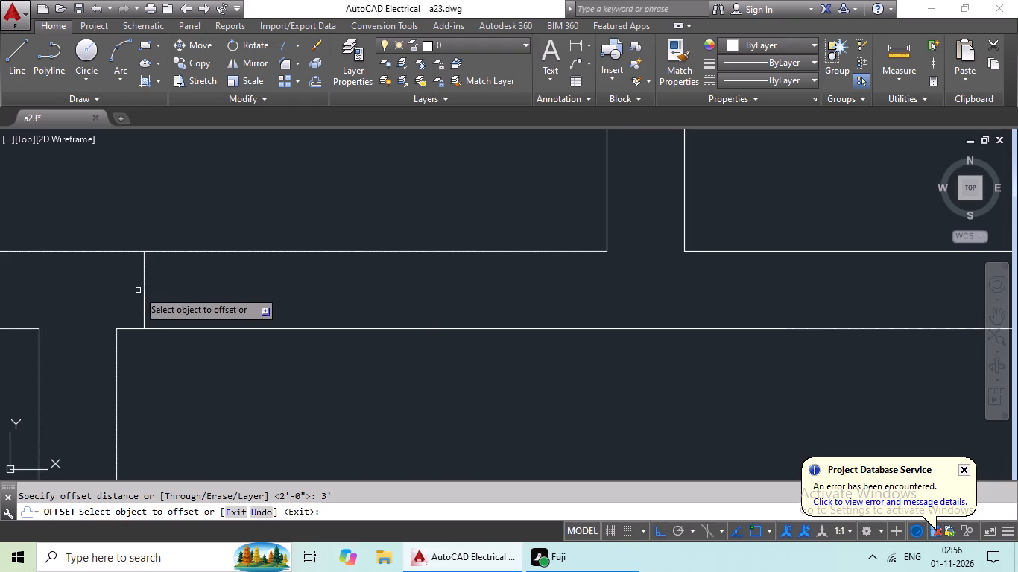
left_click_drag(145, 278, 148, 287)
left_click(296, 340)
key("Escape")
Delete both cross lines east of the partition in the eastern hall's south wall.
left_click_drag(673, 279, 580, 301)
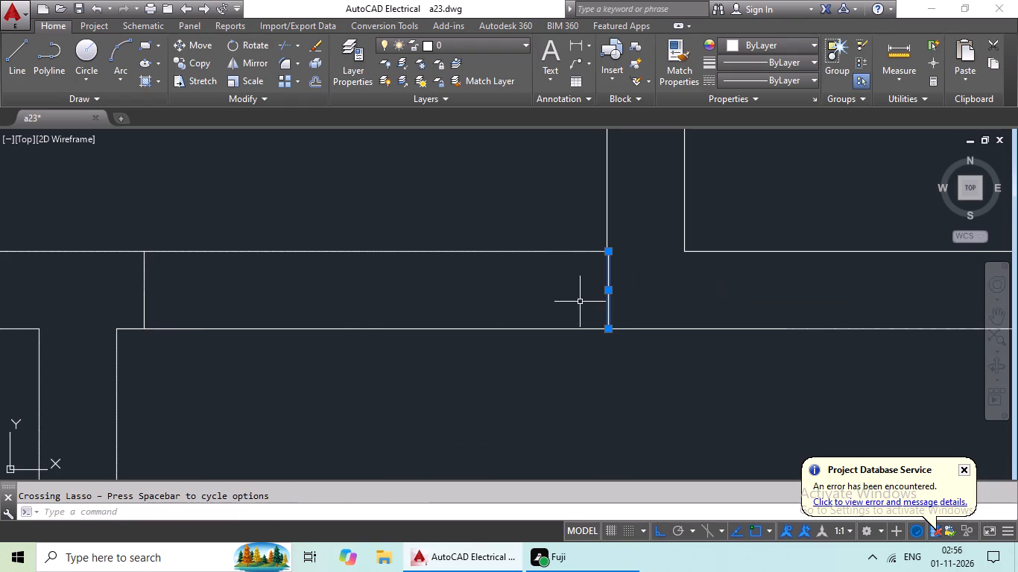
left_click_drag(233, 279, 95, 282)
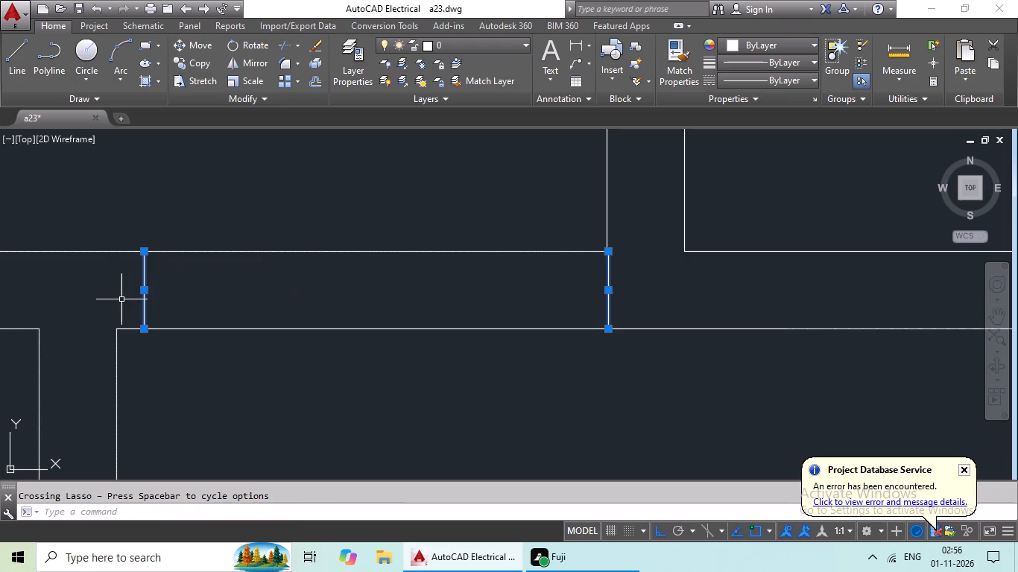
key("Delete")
Redraw the vertical line across the eastern hall's south wall closer to the west inner corner of the southeastern room below.
left_click(16, 47)
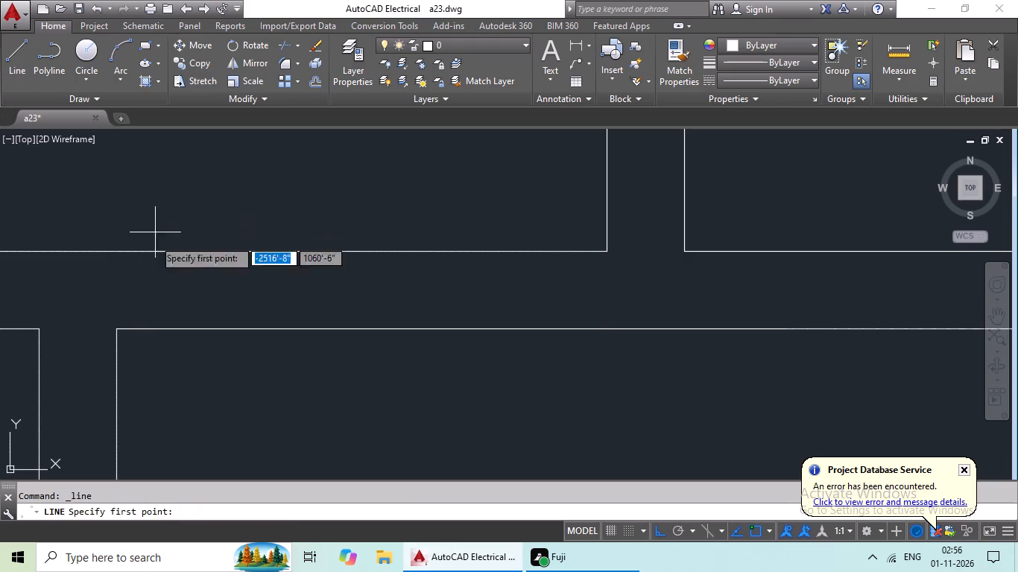
scroll(133, 334, "up", 1)
left_click_drag(133, 328, 131, 316)
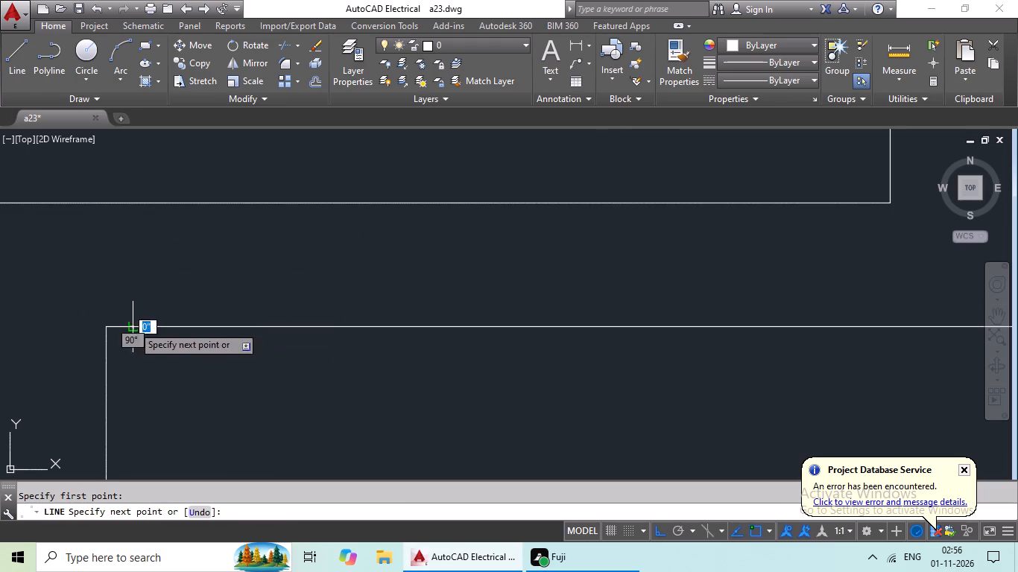
left_click(130, 203)
key("Escape")
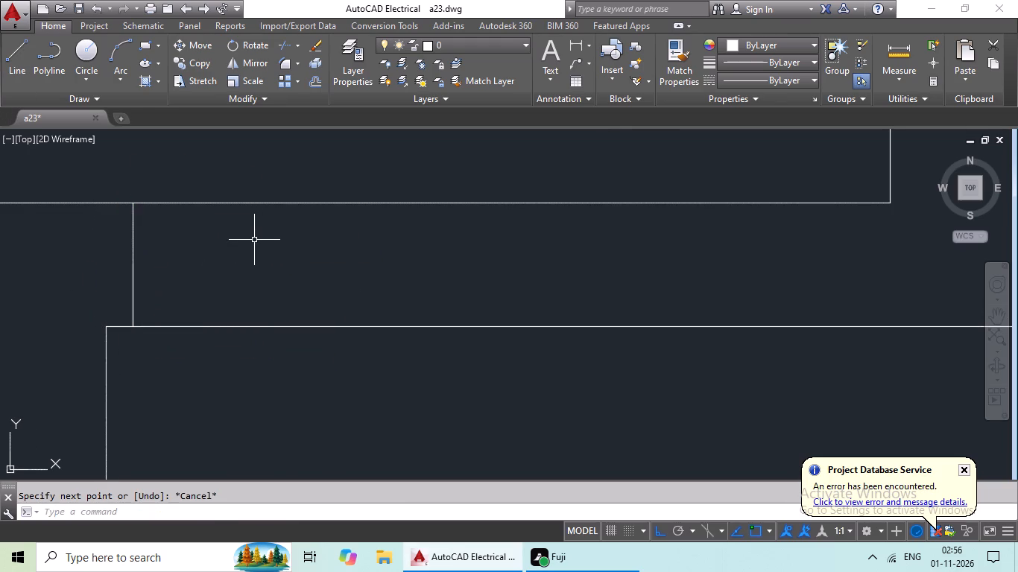
Offset the redrawn cross line in the eastern hall's south wall 3' to the east.
key("o")
key("Return")
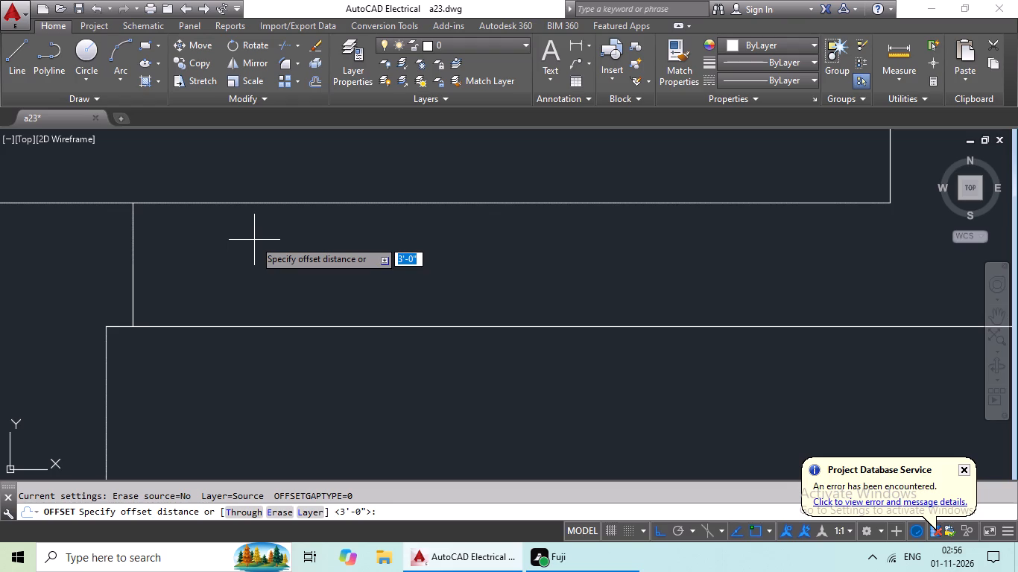
type("3'")
key("Return")
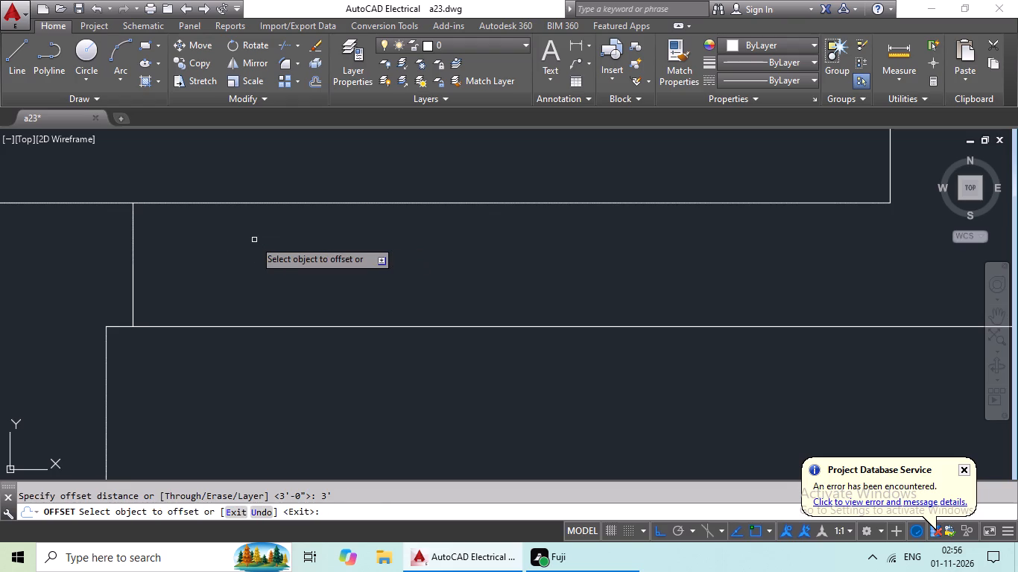
left_click_drag(133, 274, 148, 275)
left_click(276, 276)
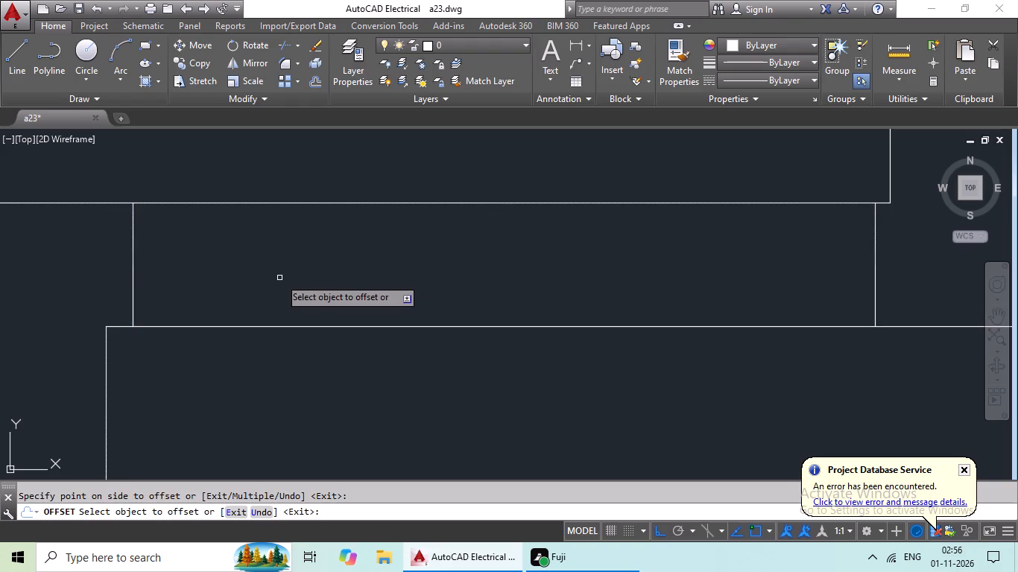
scroll(281, 278, "down", 2)
key("Escape")
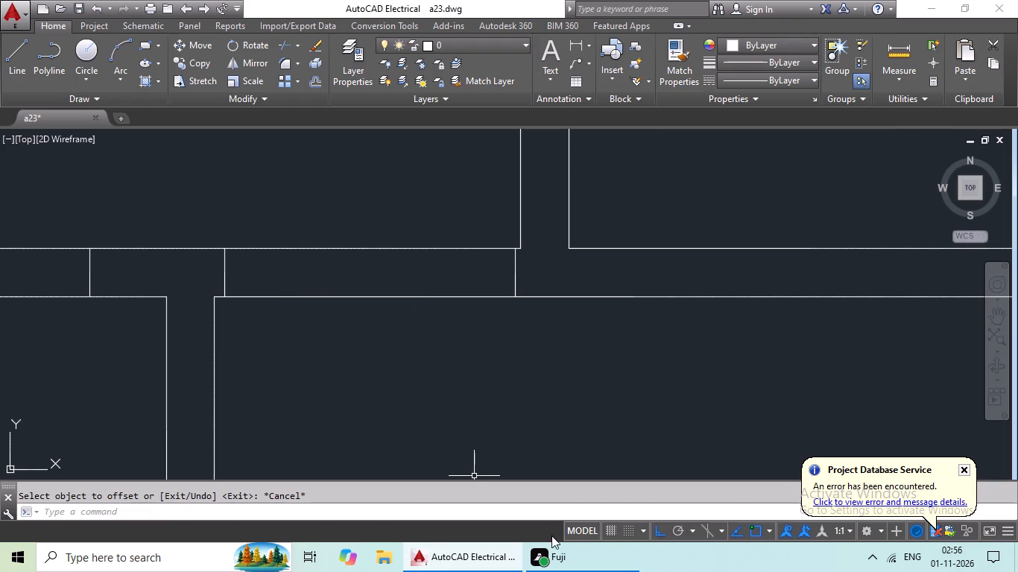
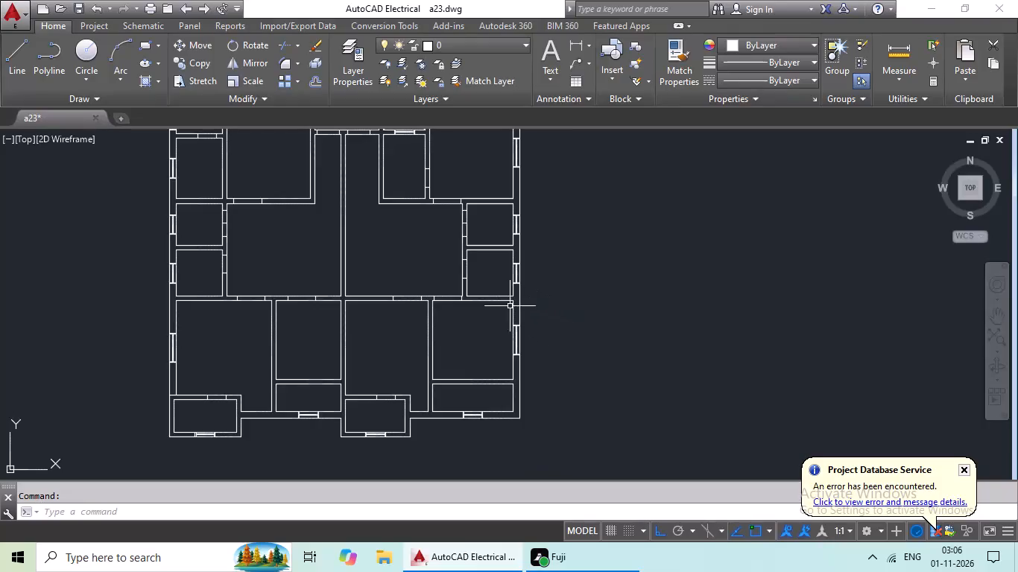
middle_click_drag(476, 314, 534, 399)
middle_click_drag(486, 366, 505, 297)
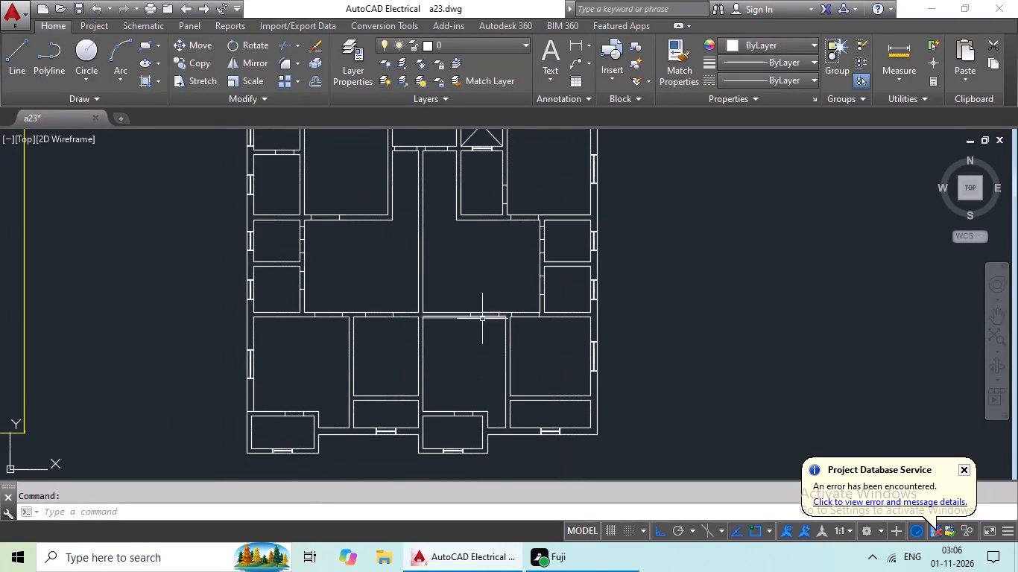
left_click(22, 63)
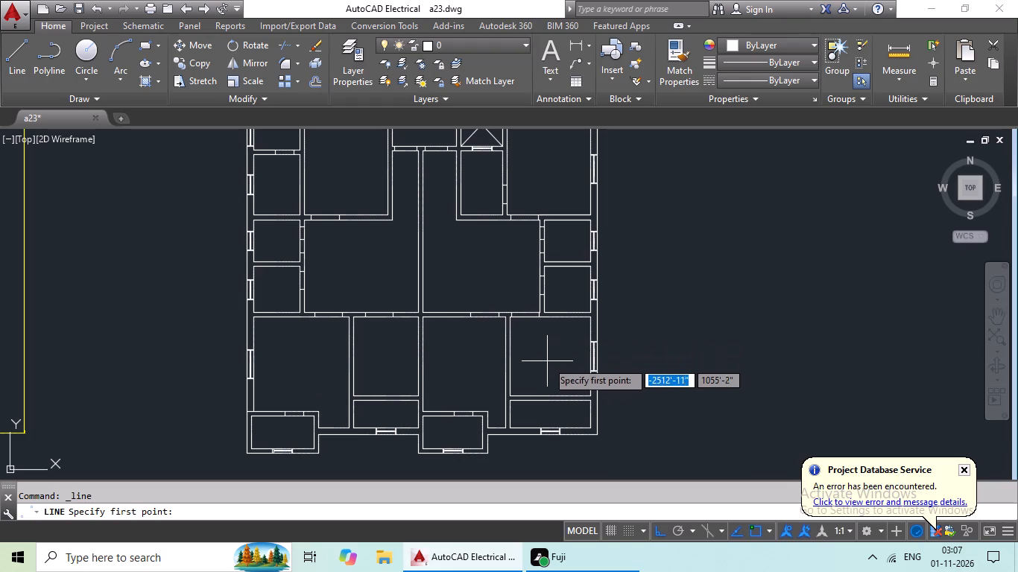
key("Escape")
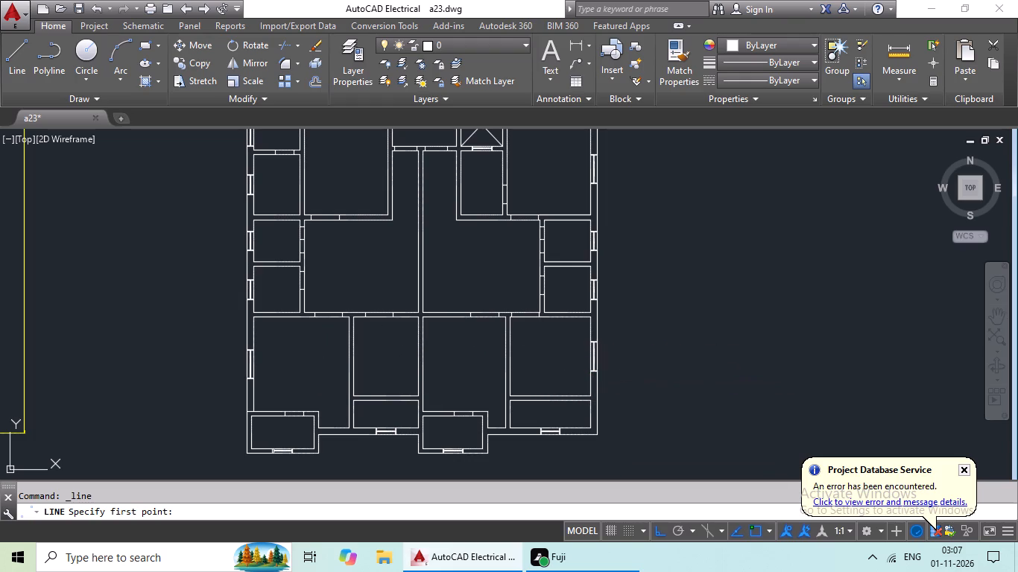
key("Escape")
Trim the wall lines out of the door openings in the north walls of the two small projecting rooms on the south side.
type("TR")
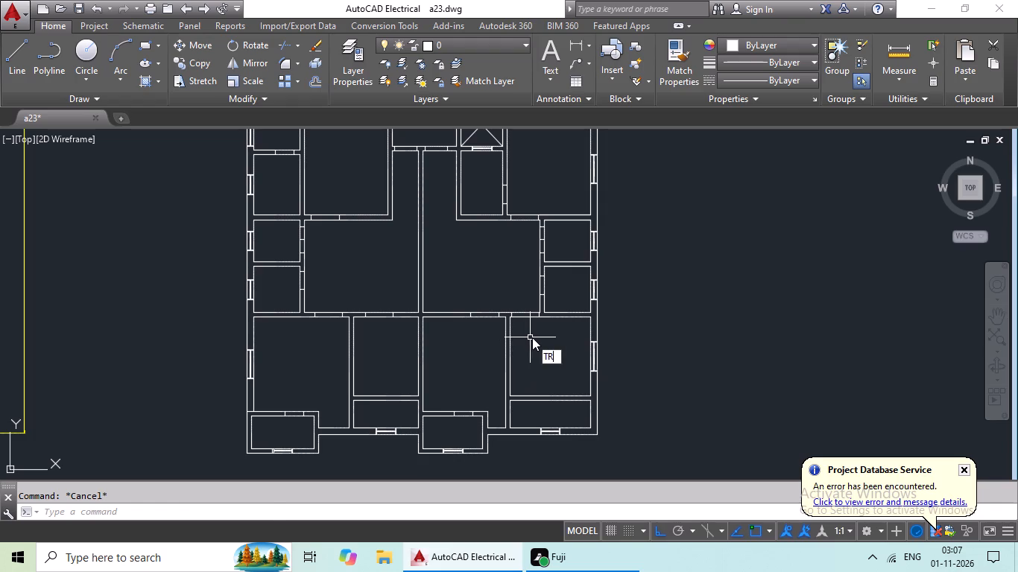
key("space")
key("space")
scroll(461, 416, "up", 3)
left_click_drag(470, 387, 453, 460)
left_click(455, 454)
scroll(475, 348, "down", 3)
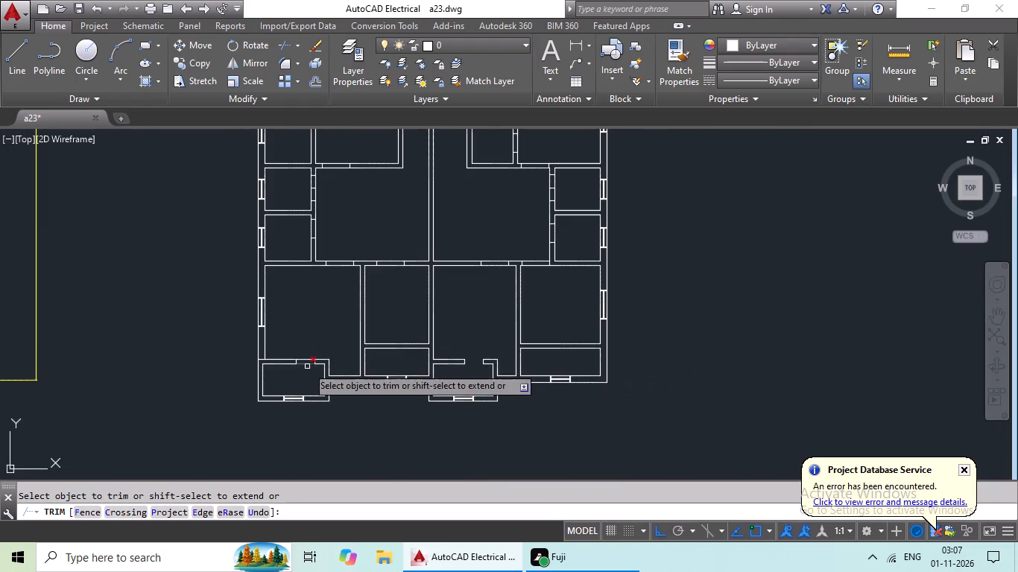
scroll(307, 366, "up", 3)
left_click_drag(300, 363, 299, 429)
left_click(300, 290)
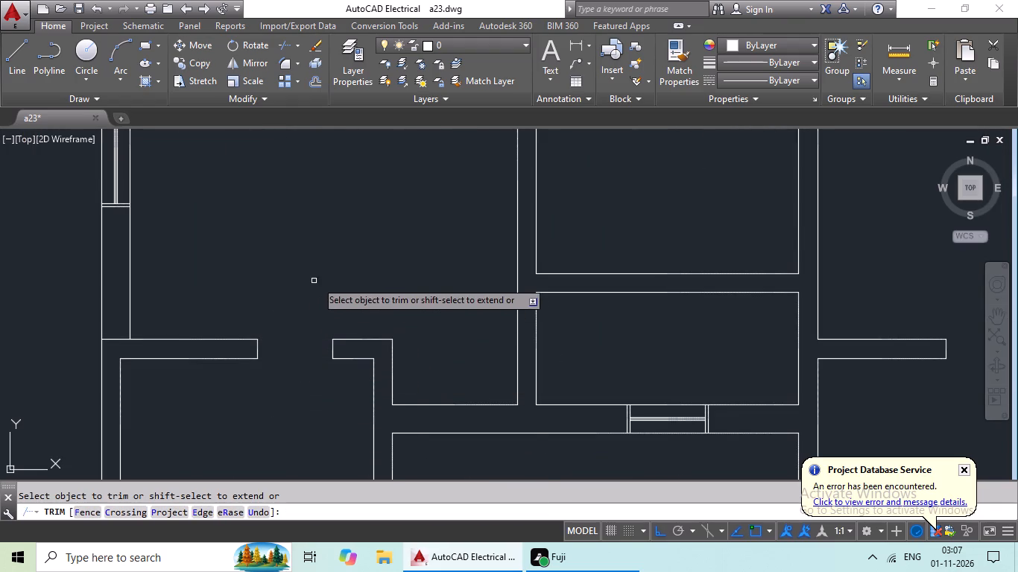
Trim the wall lines out of the two door openings in the eastern hall's south wall.
scroll(322, 276, "down", 2)
middle_click_drag(323, 278, 304, 393)
middle_click_drag(623, 315, 496, 352)
scroll(537, 296, "up", 3)
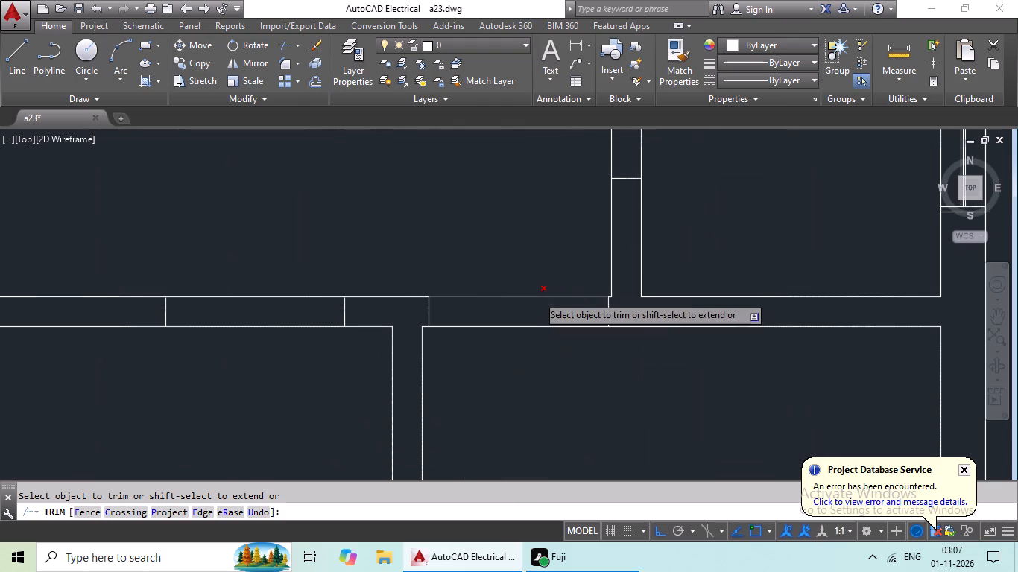
left_click_drag(530, 266, 502, 374)
left_click(502, 372)
left_click_drag(291, 271, 259, 384)
left_click(257, 383)
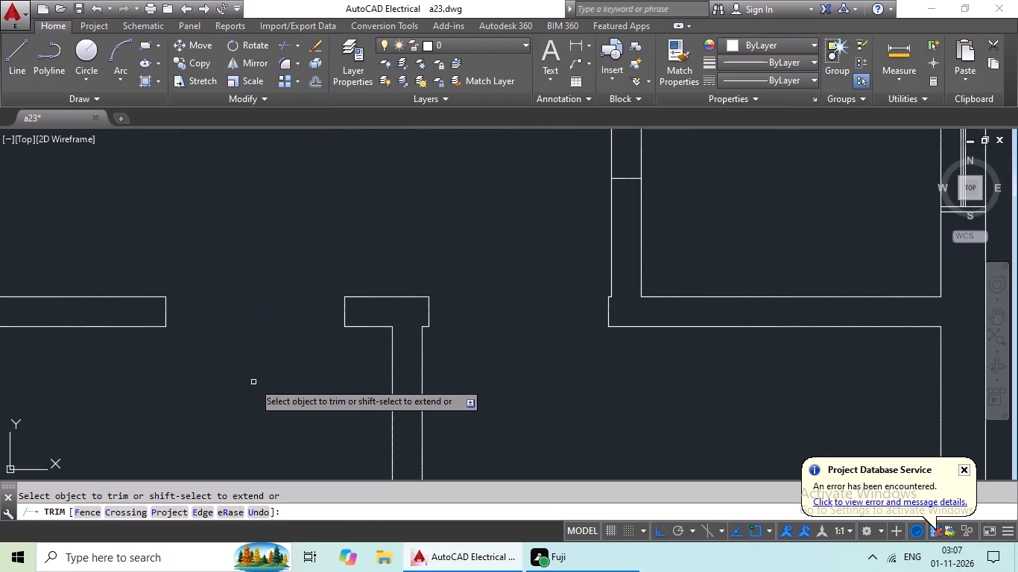
Trim the wall lines out of the two door openings in the western hall's south wall.
scroll(253, 382, "down", 2)
middle_click_drag(253, 382, 561, 374)
left_click_drag(314, 308, 295, 392)
left_click(296, 392)
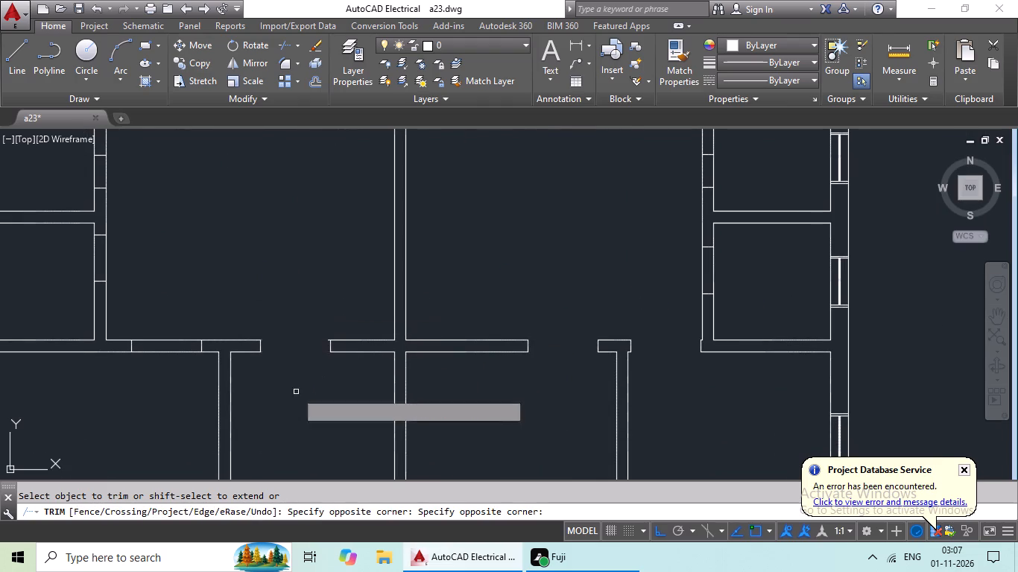
left_click_drag(173, 308, 151, 389)
left_click(151, 389)
Trim the wall lines out of the door openings to both small rooms in the eastern hall's east wall, on both sides of the northern opening's middle line.
scroll(282, 323, "down", 2)
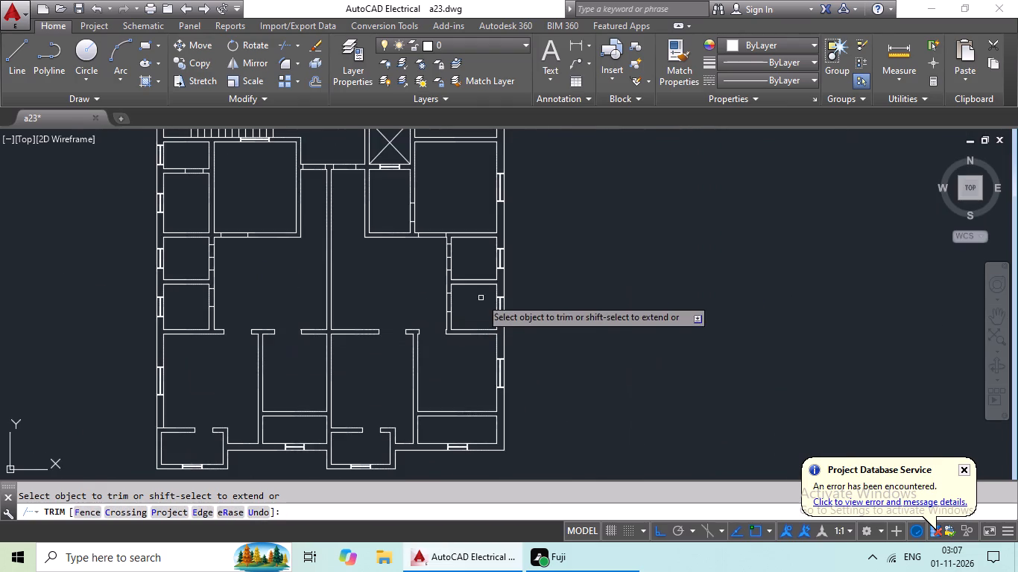
scroll(454, 290, "up", 4)
left_click_drag(481, 327, 356, 383)
left_click(355, 383)
scroll(452, 361, "down", 2)
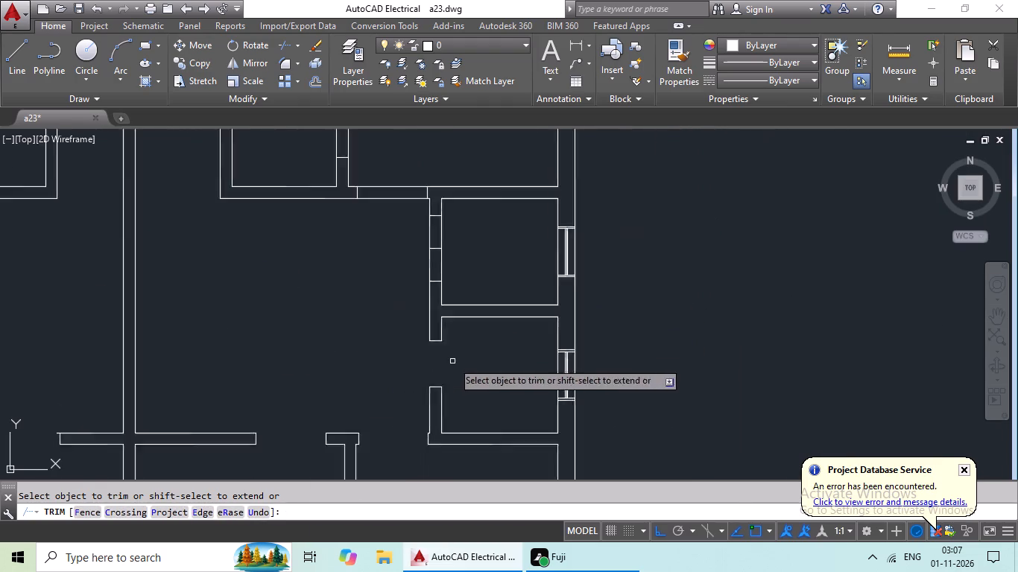
middle_click_drag(454, 359, 430, 429)
scroll(429, 348, "up", 2)
left_click_drag(446, 299, 338, 324)
left_click(337, 324)
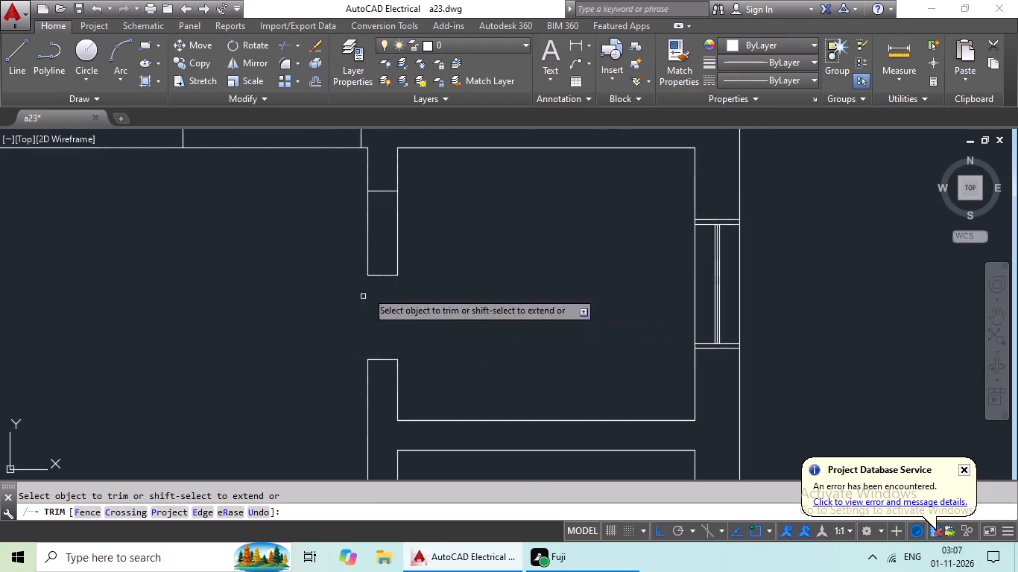
left_click_drag(414, 224, 336, 238)
left_click(335, 238)
Trim the door openings in the eastern hall's north wall and in the east wall of the small room south of the lift shaft.
scroll(467, 258, "down", 3)
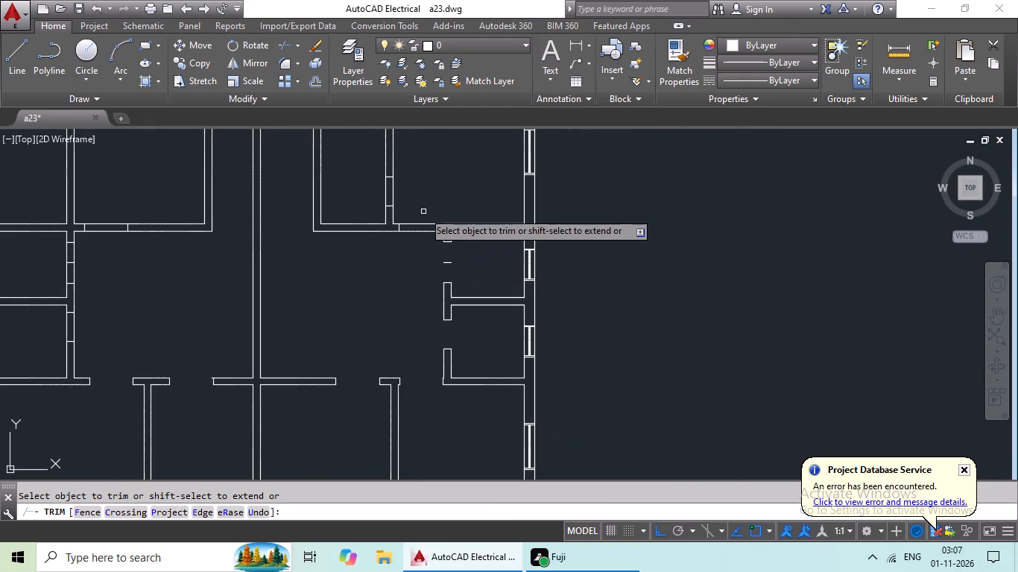
scroll(423, 212, "up", 2)
left_click_drag(423, 212, 404, 314)
left_click(404, 314)
scroll(422, 297, "down", 2)
middle_click_drag(422, 296, 422, 304)
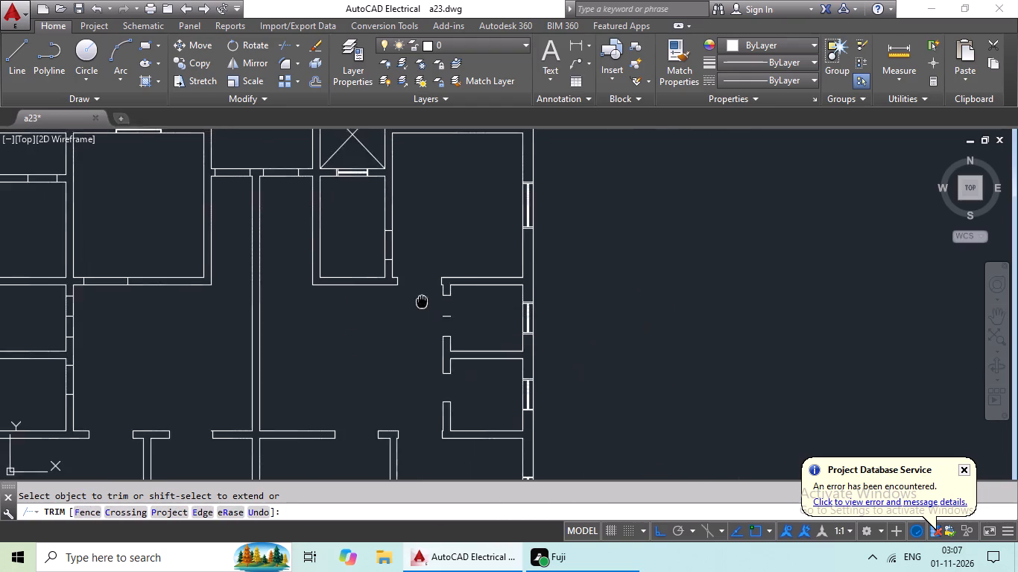
middle_click_drag(422, 304, 421, 362)
scroll(393, 311, "up", 3)
left_click_drag(455, 282, 334, 295)
left_click(333, 296)
Trim the wall lines out of the southern door opening in the western hall's west wall.
scroll(461, 299, "down", 3)
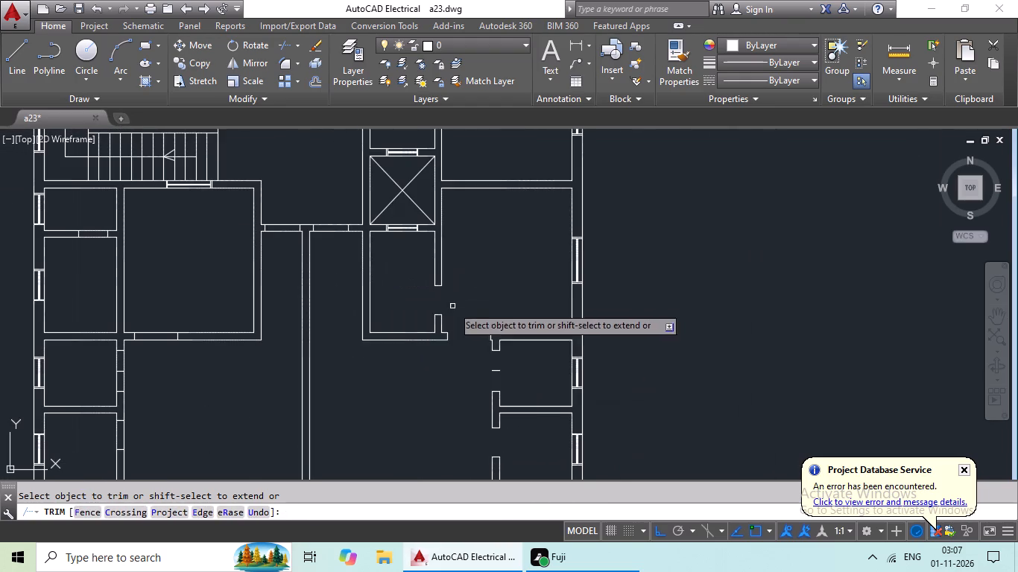
middle_click(475, 291)
middle_click_drag(218, 355, 377, 317)
middle_click_drag(351, 359, 408, 310)
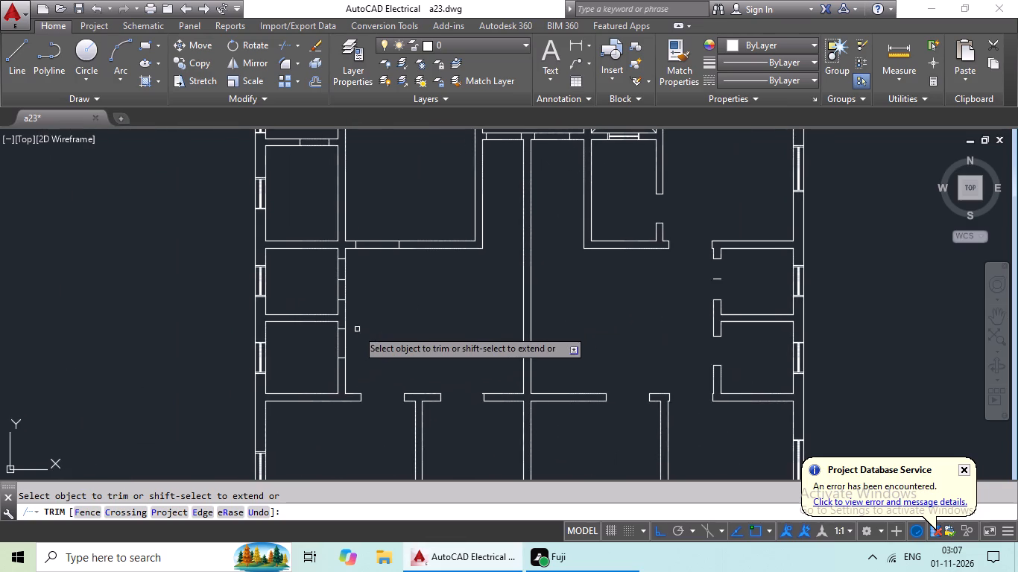
scroll(354, 341, "up", 3)
left_click_drag(373, 337, 221, 394)
left_click_drag(221, 394, 233, 390)
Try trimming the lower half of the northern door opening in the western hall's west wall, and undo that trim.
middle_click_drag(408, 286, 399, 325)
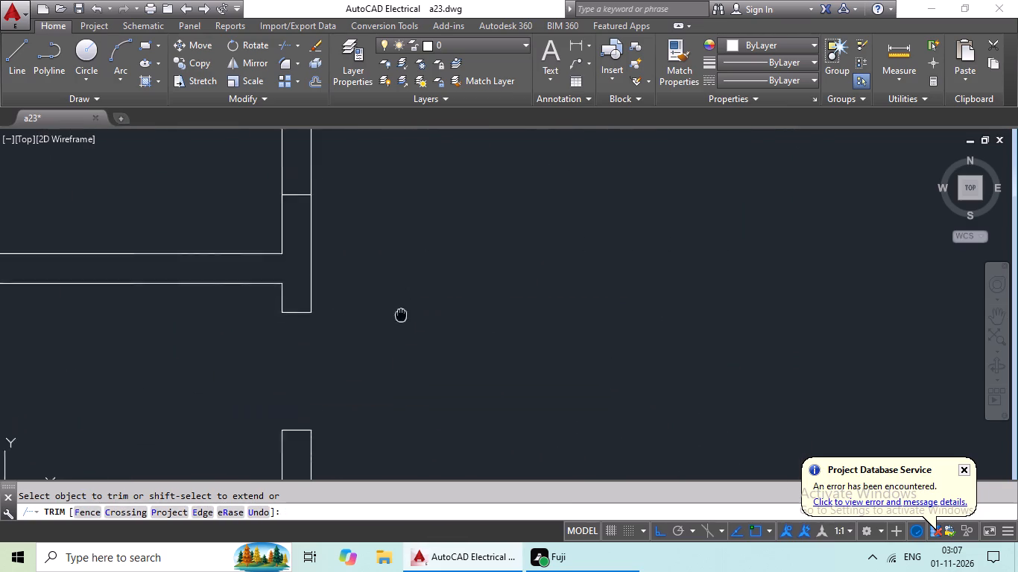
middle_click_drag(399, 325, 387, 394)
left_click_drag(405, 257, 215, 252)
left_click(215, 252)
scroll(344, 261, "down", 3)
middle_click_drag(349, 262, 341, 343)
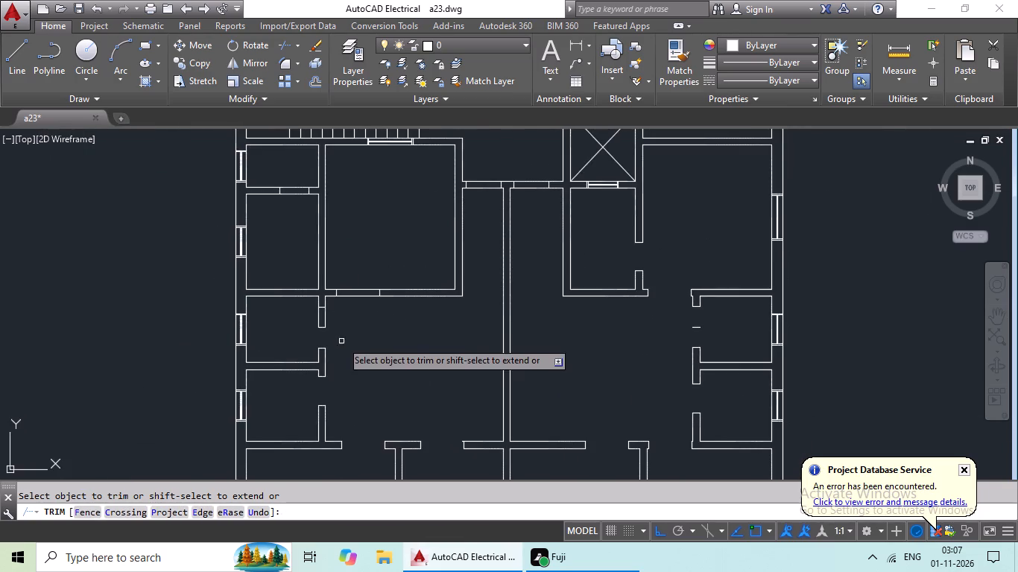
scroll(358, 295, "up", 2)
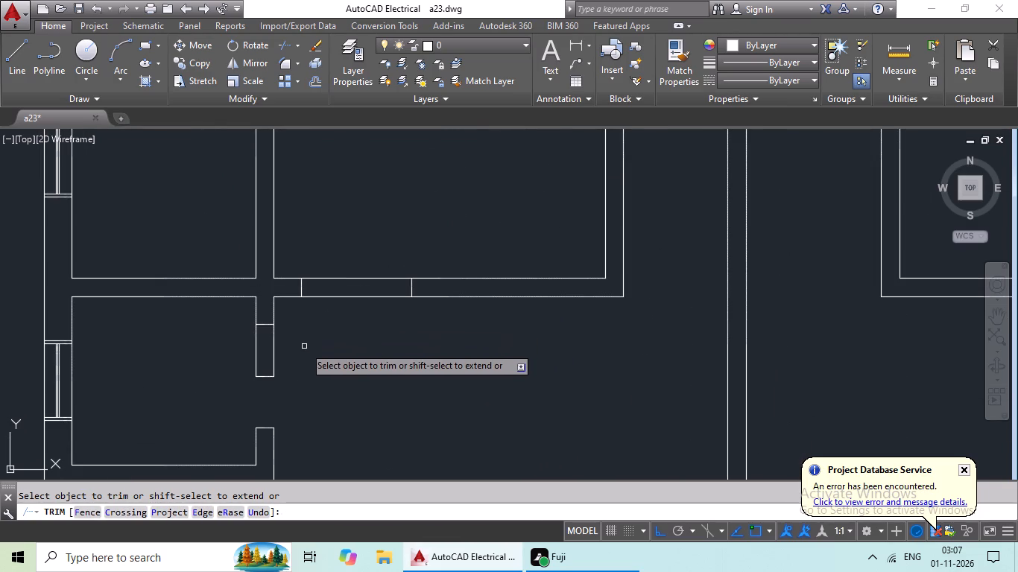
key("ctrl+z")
Trim the wall lines from both halves of the northern door opening in the western hall's west wall.
scroll(323, 344, "down", 3)
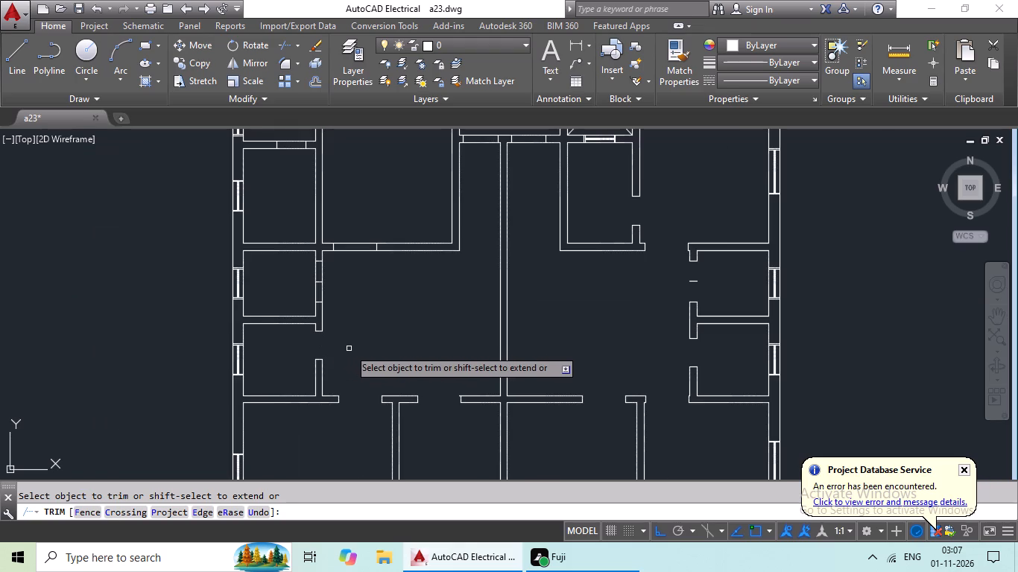
scroll(308, 296, "up", 3)
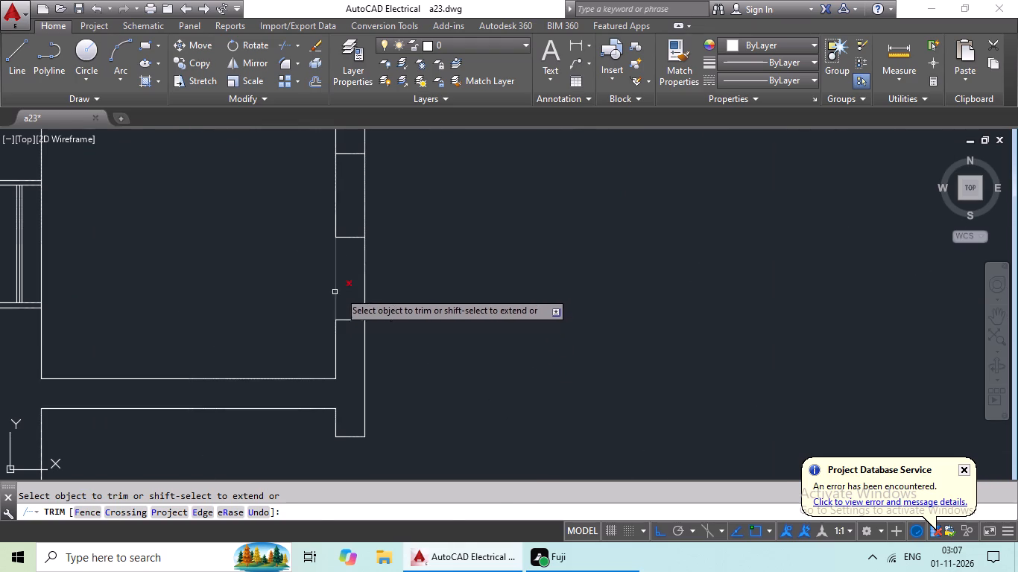
left_click_drag(406, 256, 303, 293)
left_click(303, 293)
left_click_drag(387, 203, 298, 199)
left_click(298, 199)
Trim the wall lines out of the door opening in the western hall's north wall.
scroll(358, 211, "down", 2)
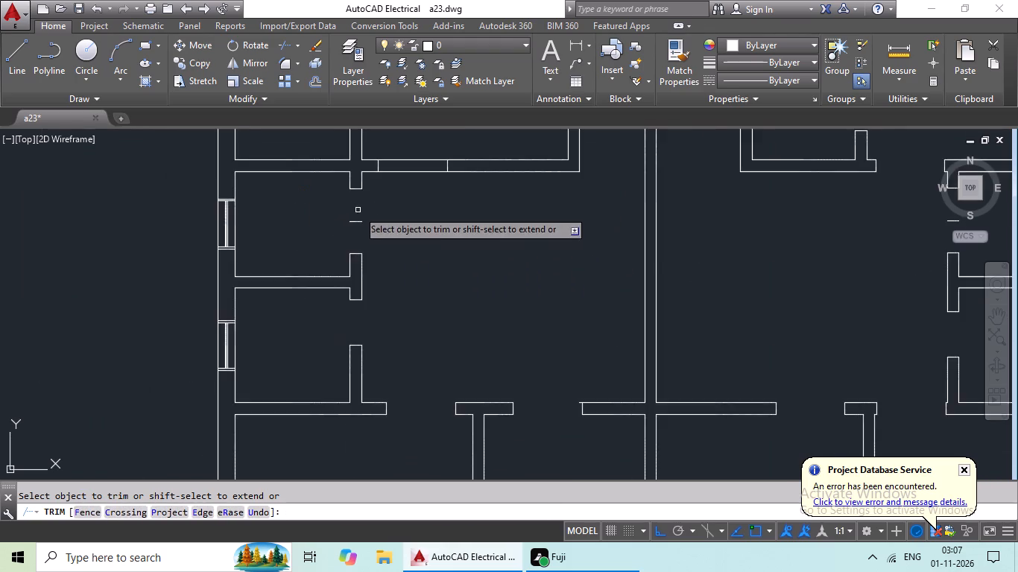
middle_click_drag(358, 210, 308, 319)
scroll(369, 277, "up", 2)
left_click_drag(373, 224, 358, 342)
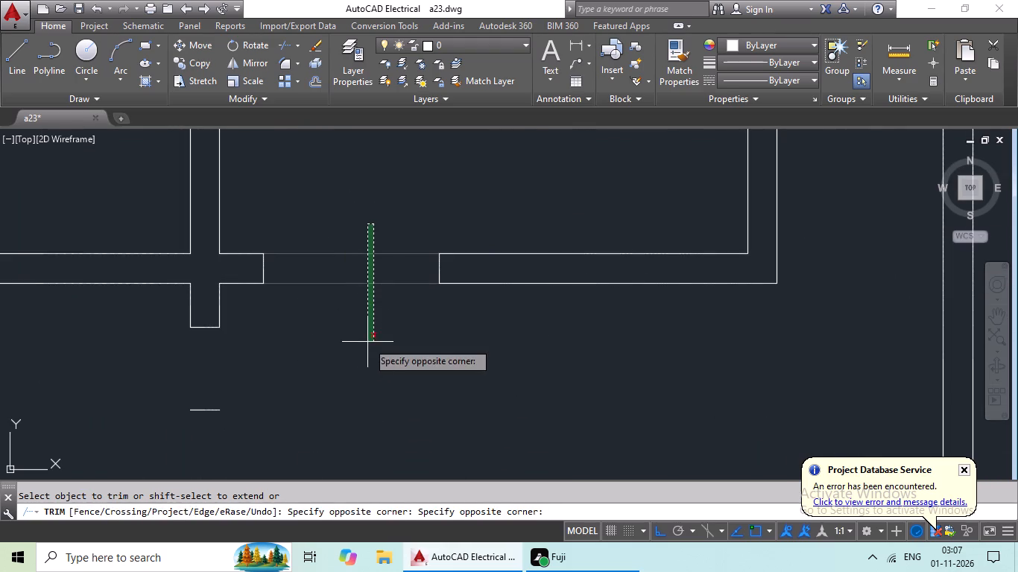
left_click(367, 342)
Trim the wall lines out of the two door openings in the south wall of the lobby beside the lift shaft.
scroll(404, 334, "down", 4)
middle_click_drag(414, 340, 345, 363)
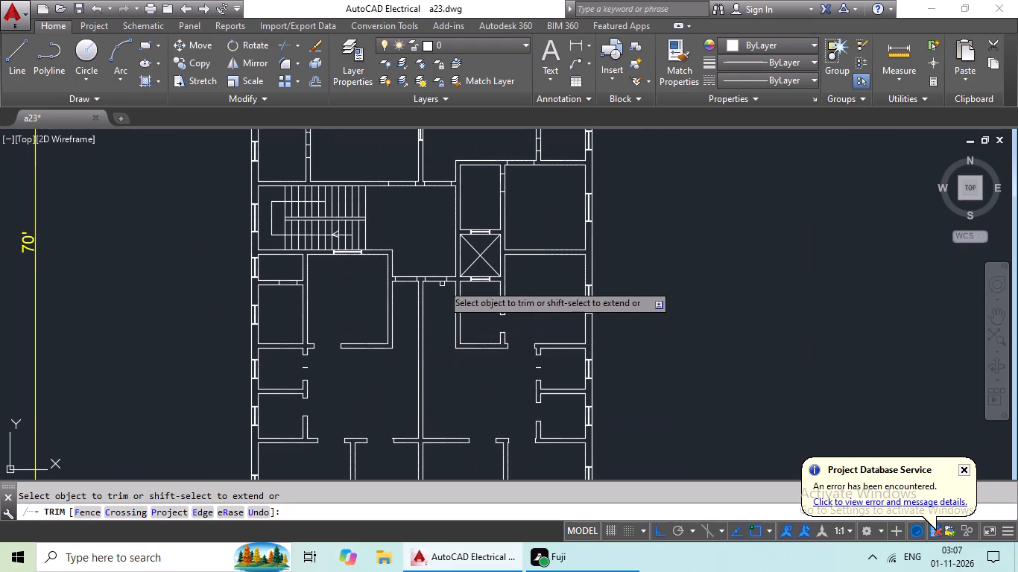
scroll(441, 283, "up", 4)
left_click_drag(417, 220, 392, 338)
left_click(391, 339)
left_click_drag(250, 190, 217, 291)
left_click(217, 291)
Trim the door opening in the partition between the two small western rooms south of the staircase.
scroll(217, 291, "down", 3)
middle_click_drag(217, 291, 449, 328)
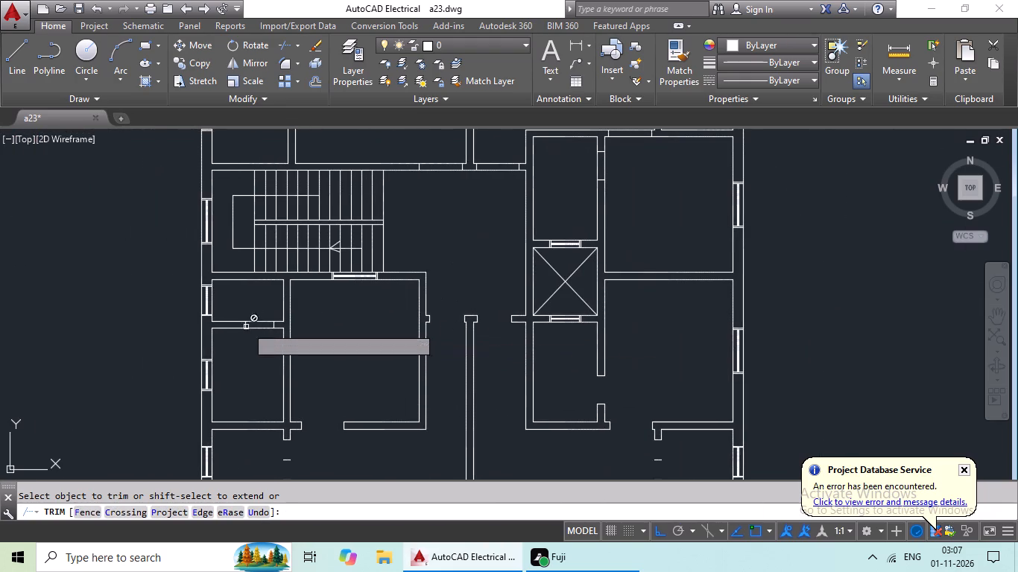
scroll(262, 312, "up", 3)
left_click_drag(264, 309, 238, 445)
left_click(238, 445)
Trim the door openings in the west and north walls of the eastern room beside the small room north of the lift shaft.
scroll(449, 334, "down", 4)
middle_click_drag(479, 336, 431, 420)
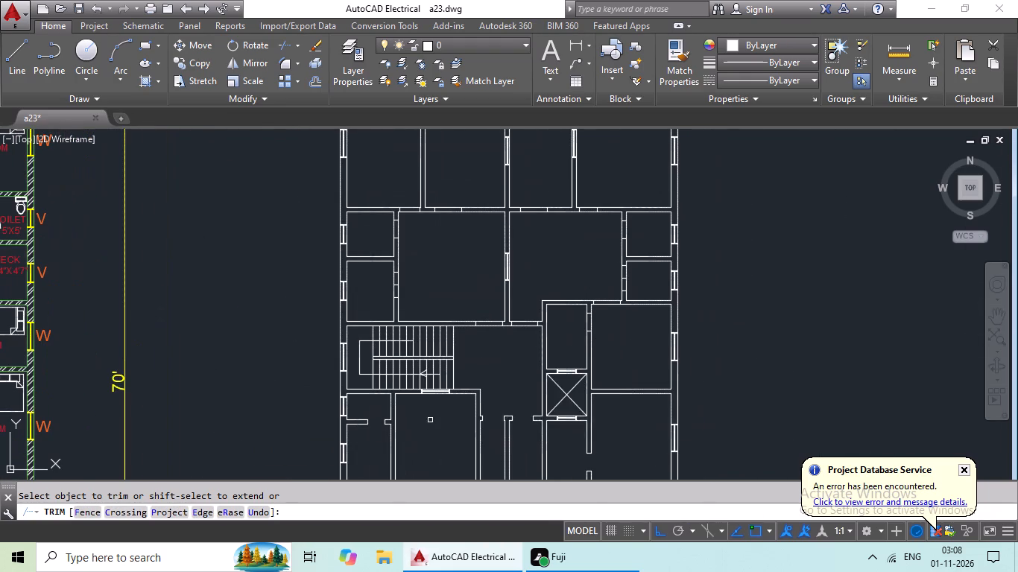
middle_click_drag(642, 352, 550, 297)
scroll(516, 289, "up", 2)
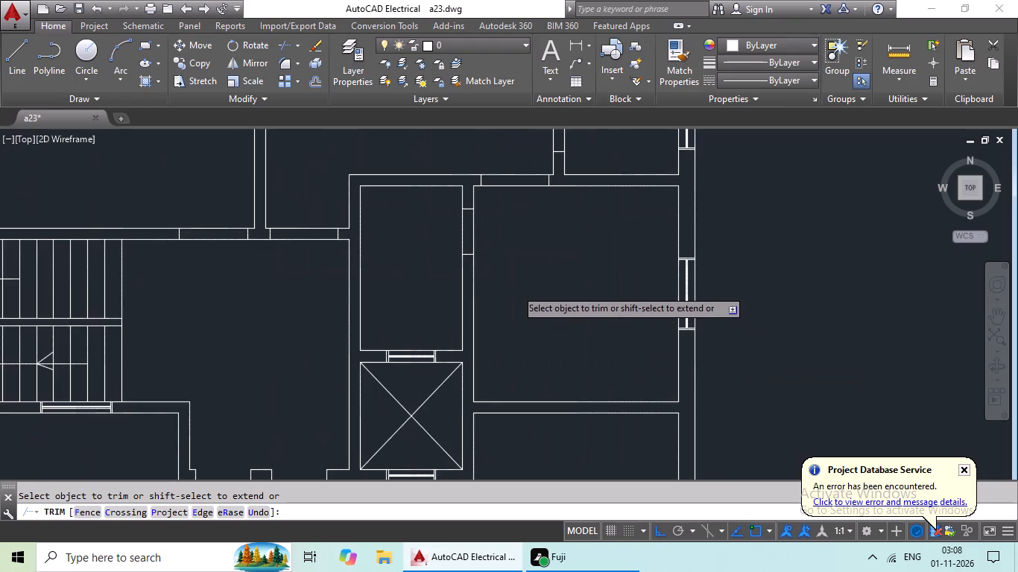
middle_click_drag(516, 289, 492, 413)
scroll(454, 354, "up", 2)
left_click_drag(506, 331, 344, 397)
left_click(344, 398)
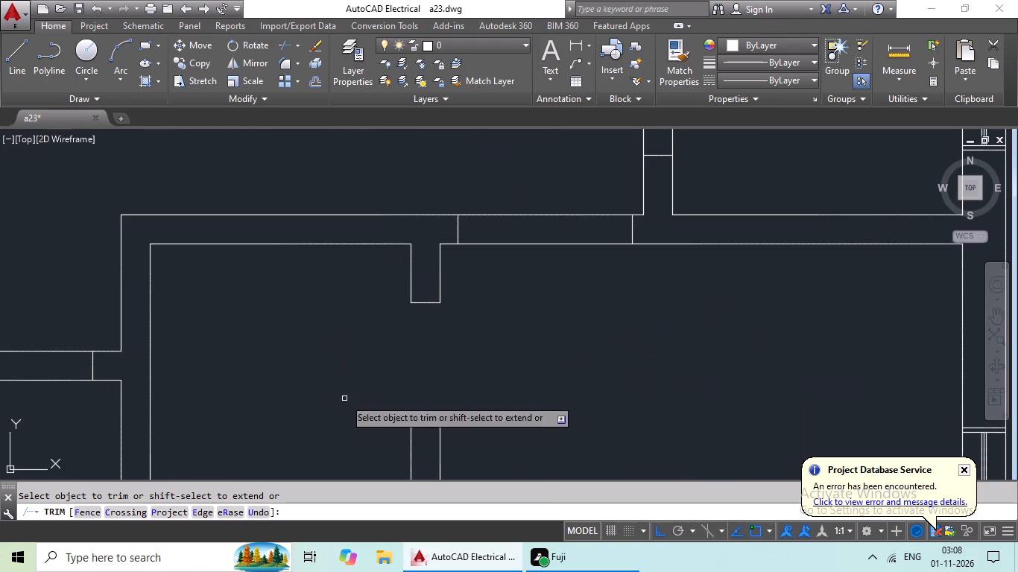
left_click_drag(554, 211, 530, 322)
left_click(530, 322)
Trim the wall lines out of the two door openings in the lobby's north wall, either side of the central wall.
scroll(571, 311, "down", 3)
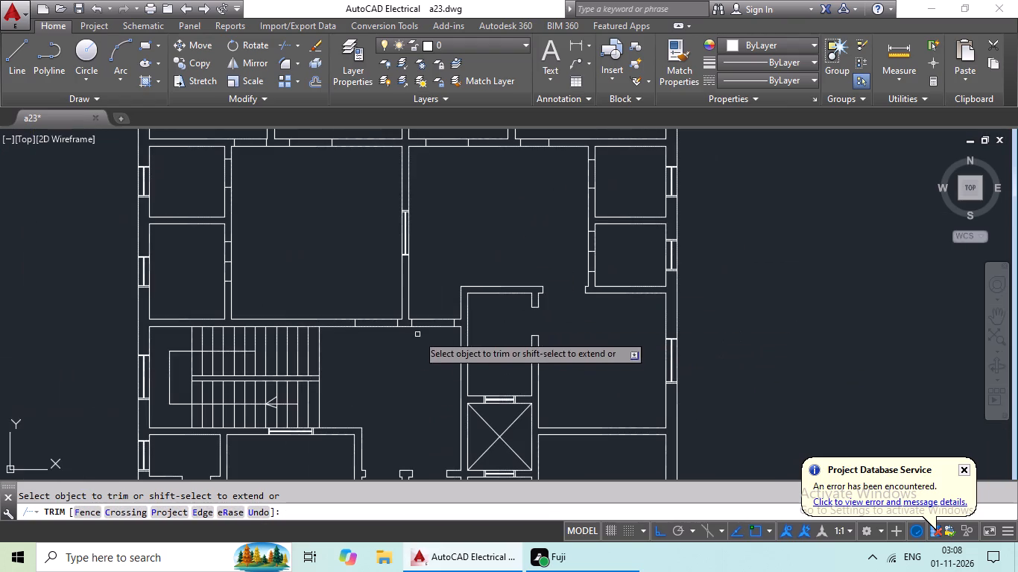
scroll(442, 327, "up", 3)
left_click_drag(421, 285, 393, 367)
left_click(393, 367)
middle_click_drag(393, 367, 565, 383)
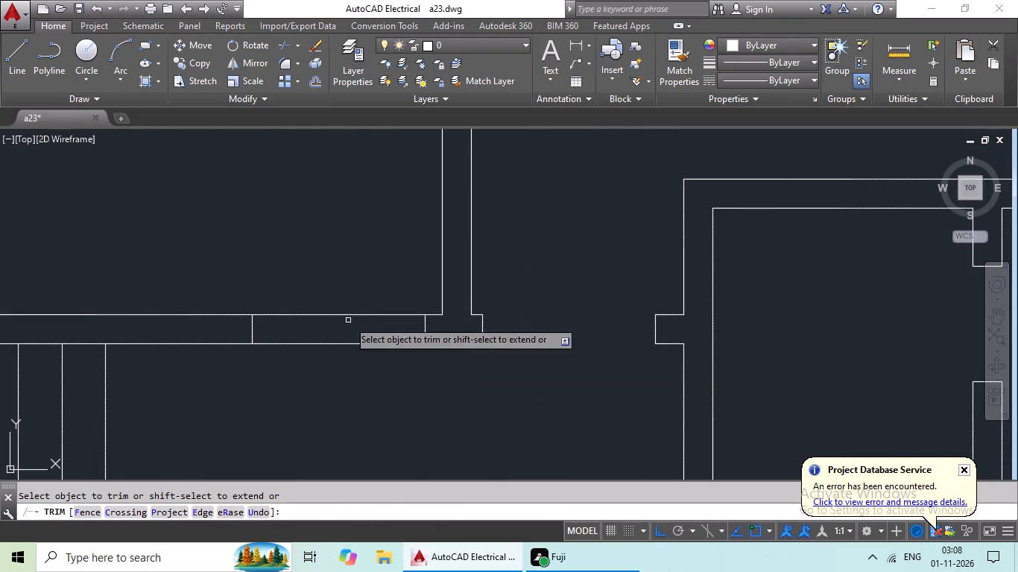
left_click_drag(352, 292, 332, 393)
left_click(332, 393)
Trim the wall lines from both halves of the southern door opening in the west wall of the hall north of the staircase.
scroll(414, 356, "down", 3)
middle_click_drag(390, 321, 396, 354)
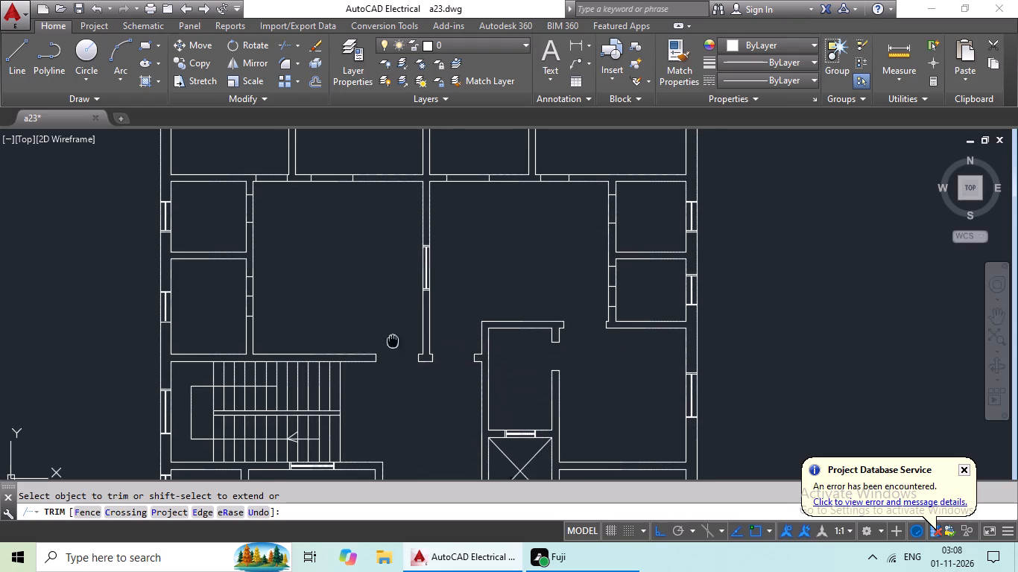
middle_click_drag(396, 354, 407, 383)
scroll(273, 365, "up", 3)
middle_click_drag(276, 358, 528, 381)
scroll(514, 380, "up", 2)
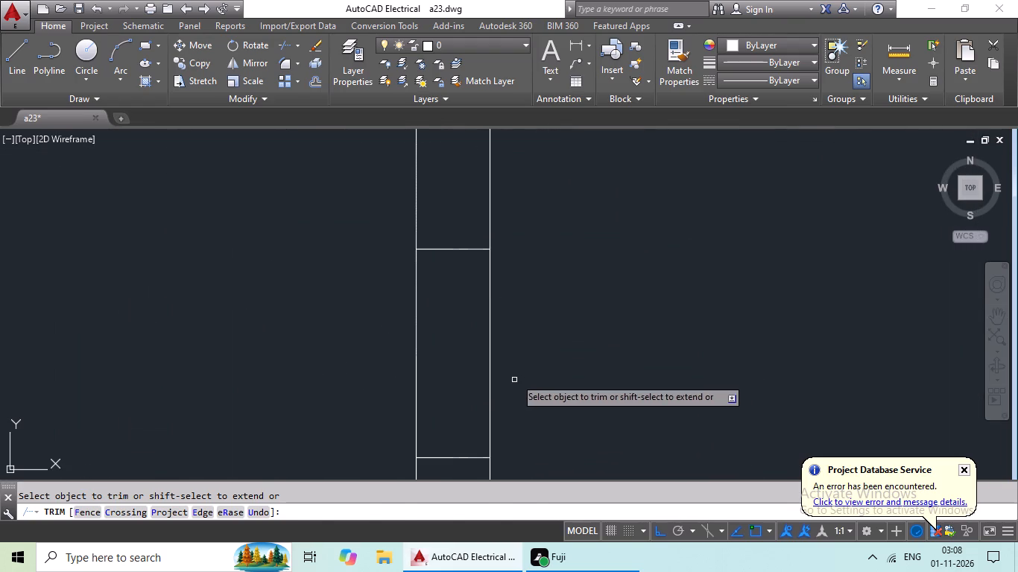
left_click_drag(558, 339, 362, 412)
scroll(585, 320, "down", 2)
middle_click_drag(584, 337, 565, 407)
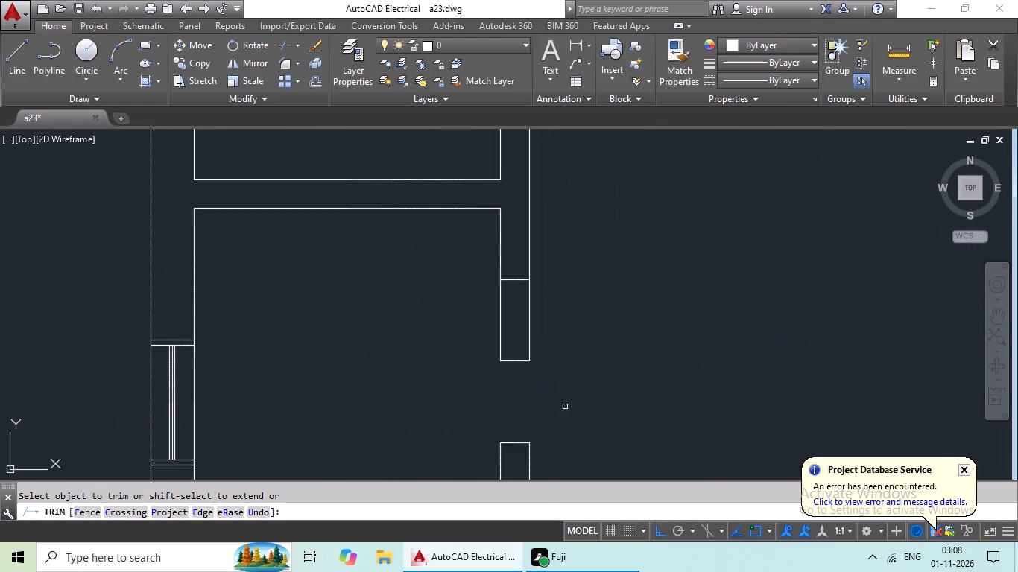
left_click_drag(591, 298, 431, 343)
left_click(431, 342)
scroll(645, 302, "down", 3)
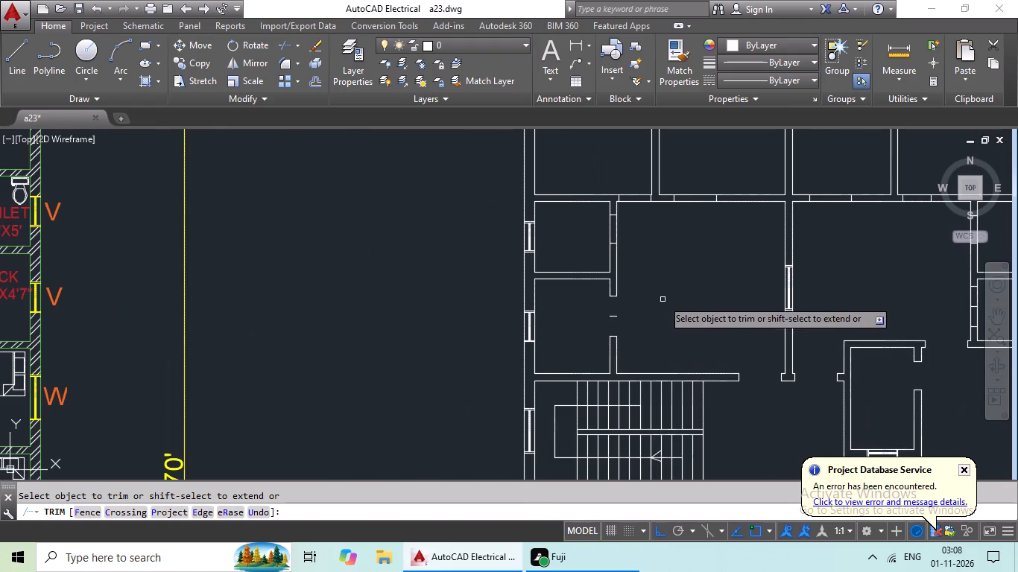
middle_click_drag(671, 293, 536, 374)
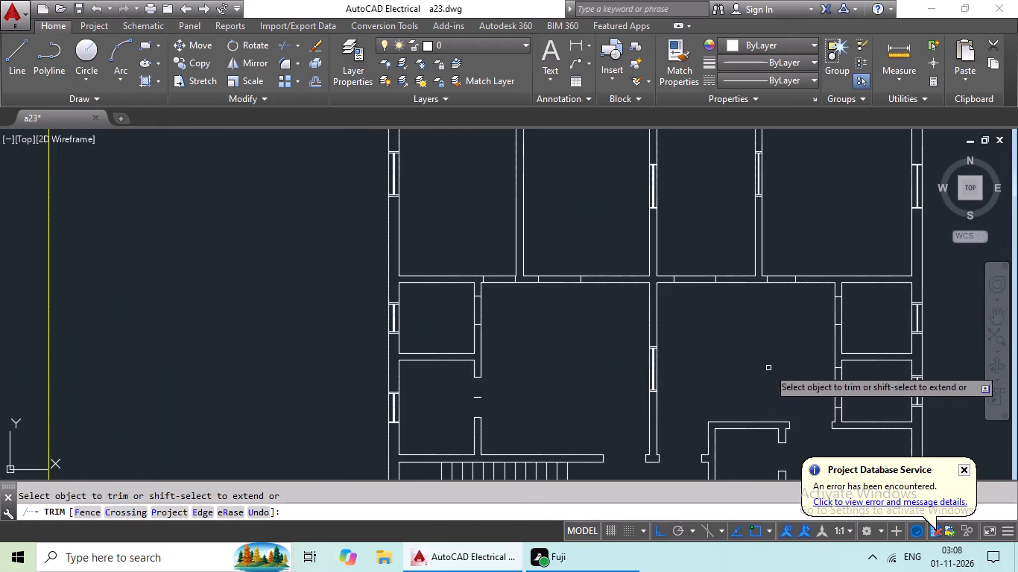
Trim the wall lines from both halves of the southern door opening in the east wall of the eastern hall.
middle_click_drag(768, 366, 626, 332)
scroll(692, 373, "up", 2)
middle_click_drag(759, 360, 709, 352)
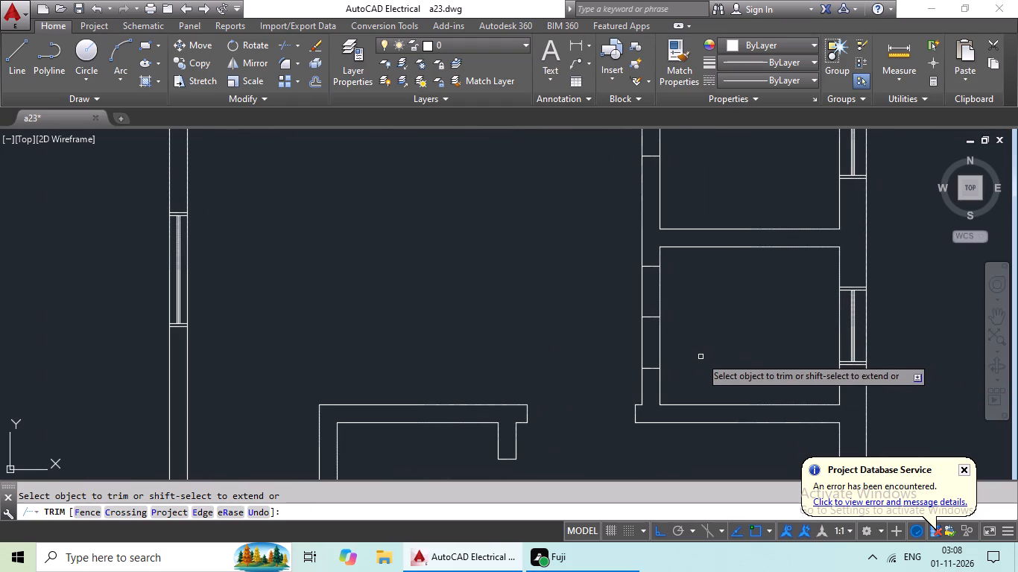
scroll(701, 355, "up", 1)
left_click_drag(722, 325, 575, 342)
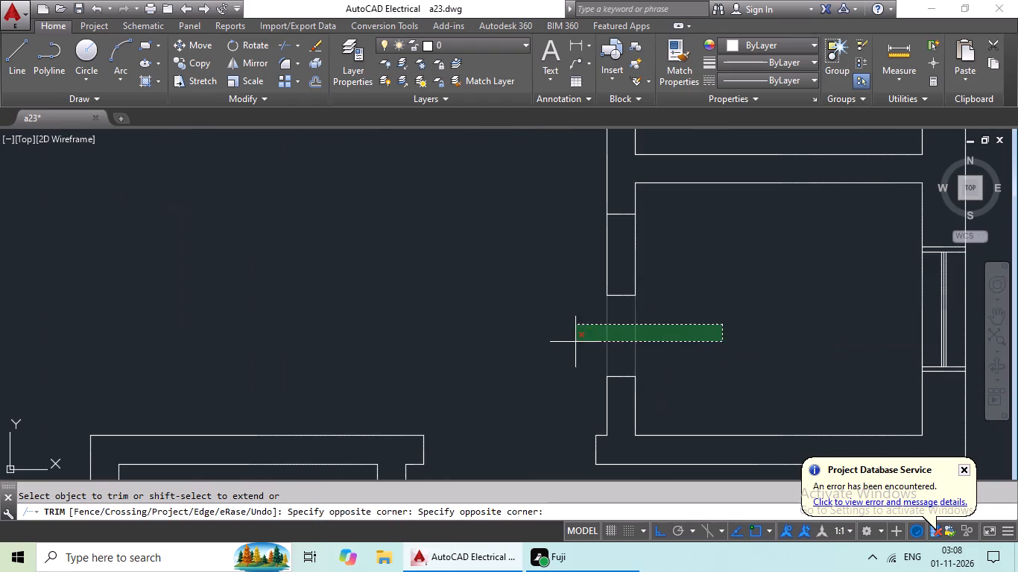
left_click_drag(575, 342, 560, 346)
left_click_drag(681, 252, 551, 264)
left_click(550, 264)
Trim the wall lines out of the northern door opening in the east wall of the eastern hall.
scroll(616, 255, "down", 3)
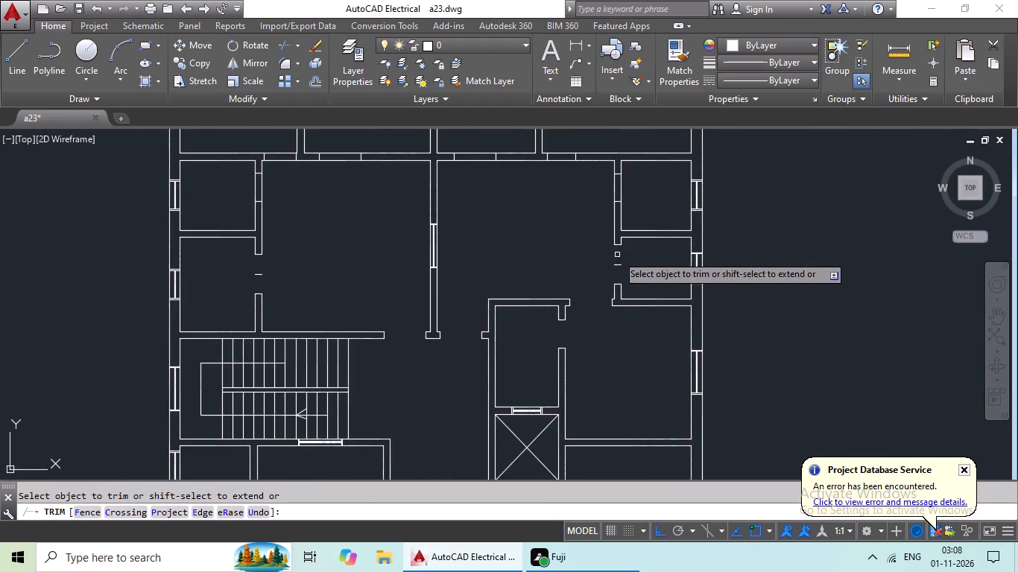
middle_click_drag(616, 259, 548, 363)
scroll(567, 284, "up", 4)
left_click_drag(607, 284, 385, 329)
left_click(385, 329)
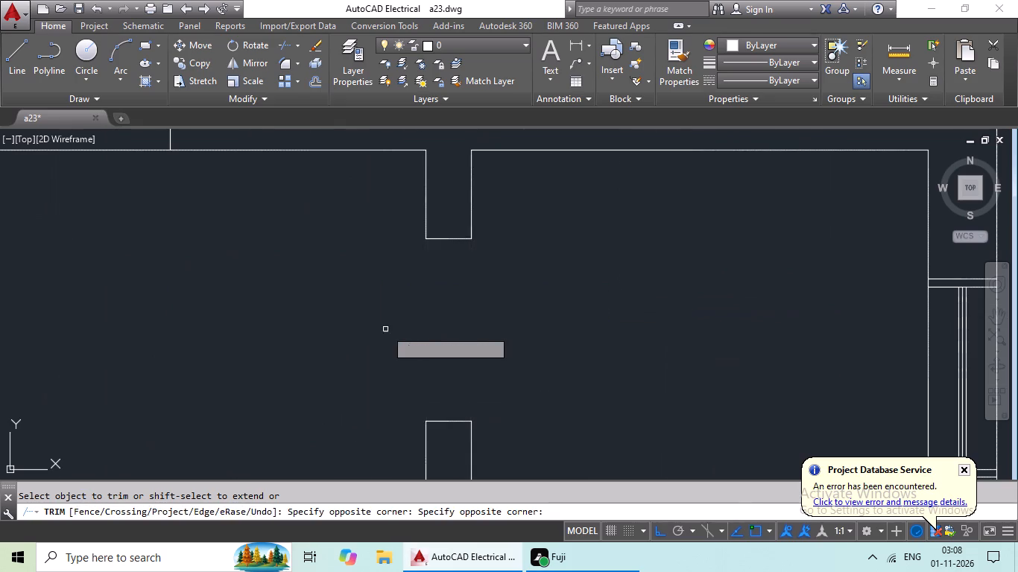
Trim the wall lines out of the two door openings in the eastern hall's north wall.
scroll(488, 343, "down", 3)
middle_click_drag(429, 337, 532, 374)
scroll(458, 296, "up", 1)
scroll(521, 353, "up", 2)
left_click_drag(526, 272, 508, 403)
left_click(508, 403)
scroll(510, 404, "down", 2)
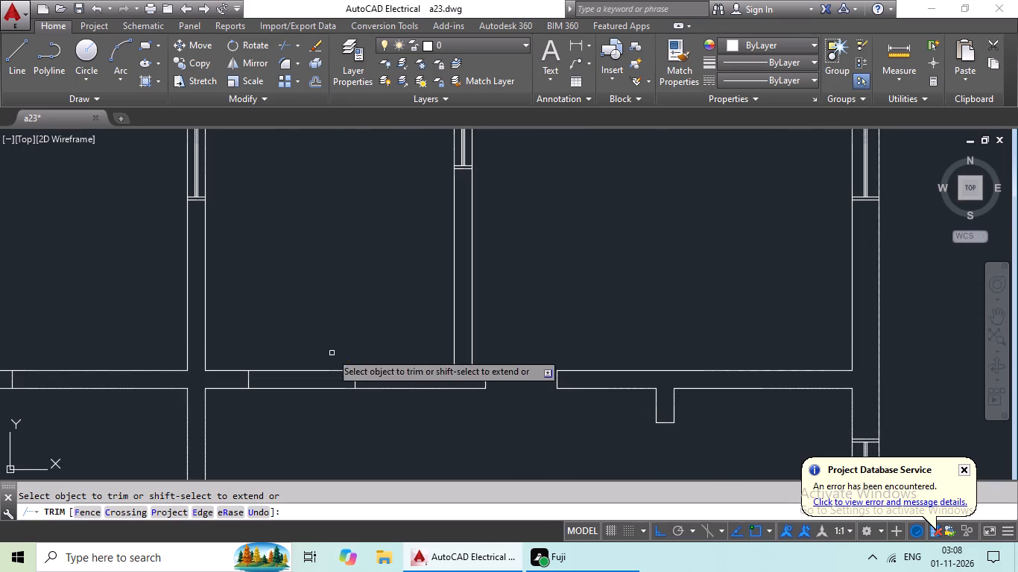
left_click_drag(319, 334, 279, 428)
left_click(282, 419)
Trim the wall lines out of the two door openings in the western hall's north wall.
scroll(307, 398, "down", 2)
middle_click_drag(241, 391, 465, 403)
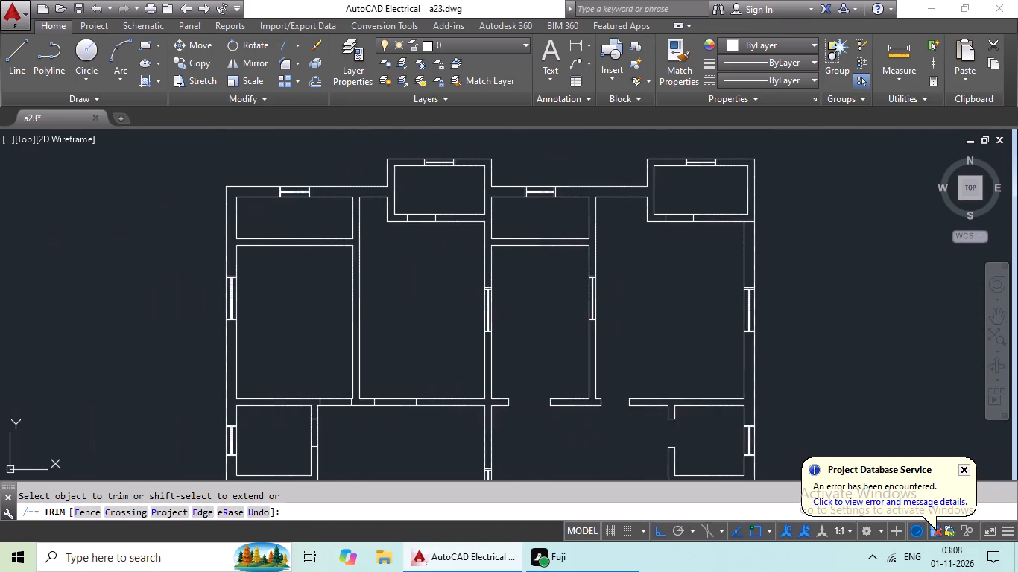
scroll(405, 407, "up", 2)
left_click_drag(377, 327, 353, 450)
left_click(355, 438)
scroll(385, 420, "down", 1)
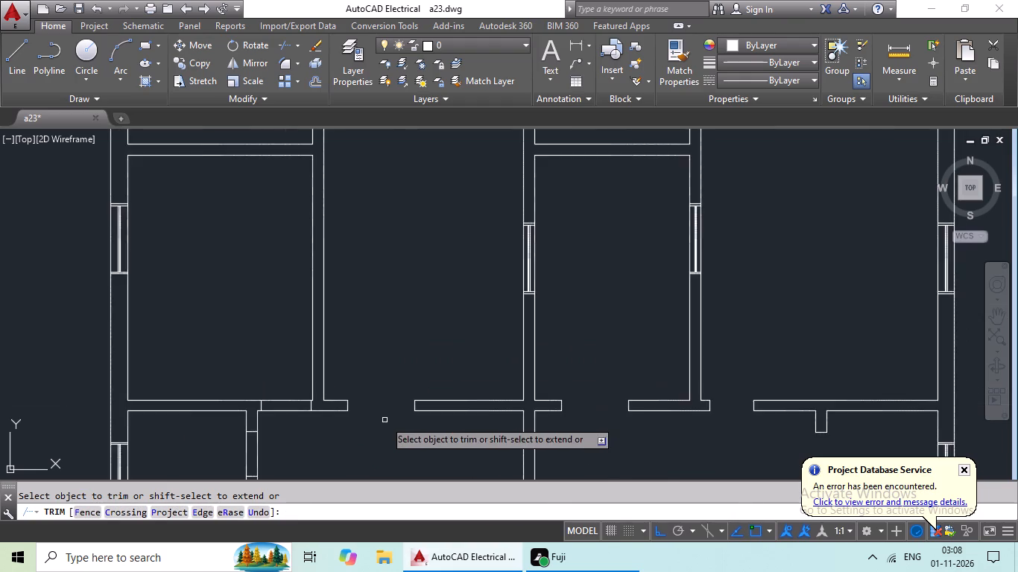
middle_click_drag(388, 420, 531, 401)
scroll(443, 383, "up", 1)
left_click_drag(417, 352, 403, 454)
left_click(403, 454)
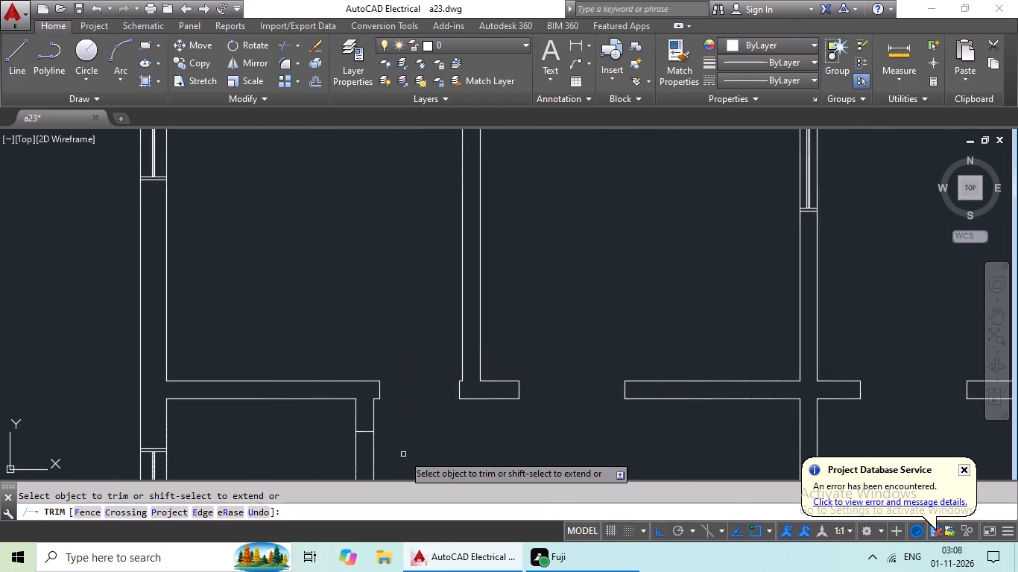
Trim the wall lines out of the northern door opening in the west wall of the western hall.
scroll(452, 439, "down", 2)
middle_click_drag(453, 439, 480, 364)
scroll(440, 375, "up", 2)
left_click_drag(539, 364, 389, 395)
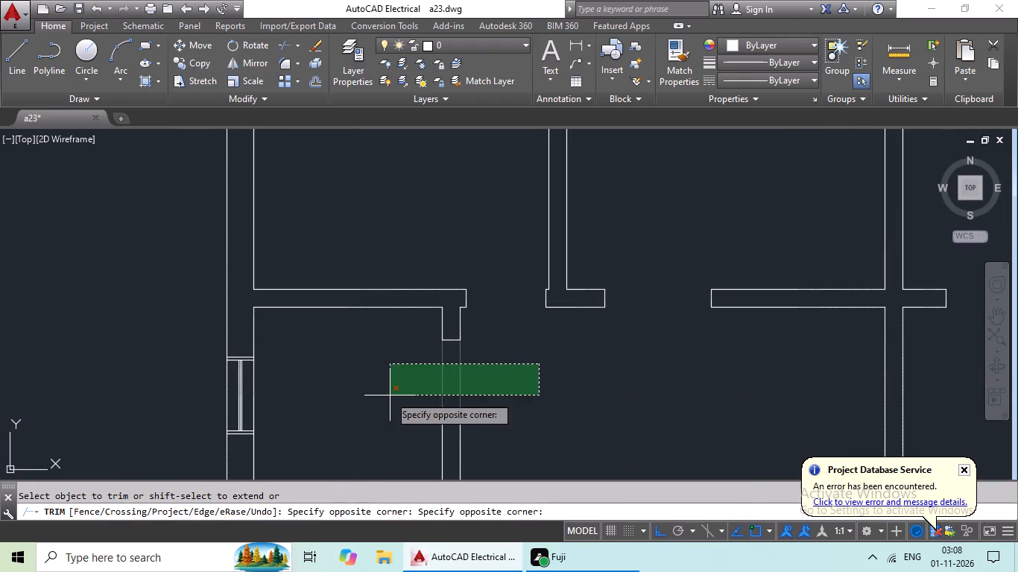
left_click(399, 391)
Trim the door openings in the south walls of the two small rooms projecting from the plan's north side.
scroll(496, 380, "down", 2)
middle_click_drag(499, 391, 423, 430)
middle_click_drag(501, 314, 485, 361)
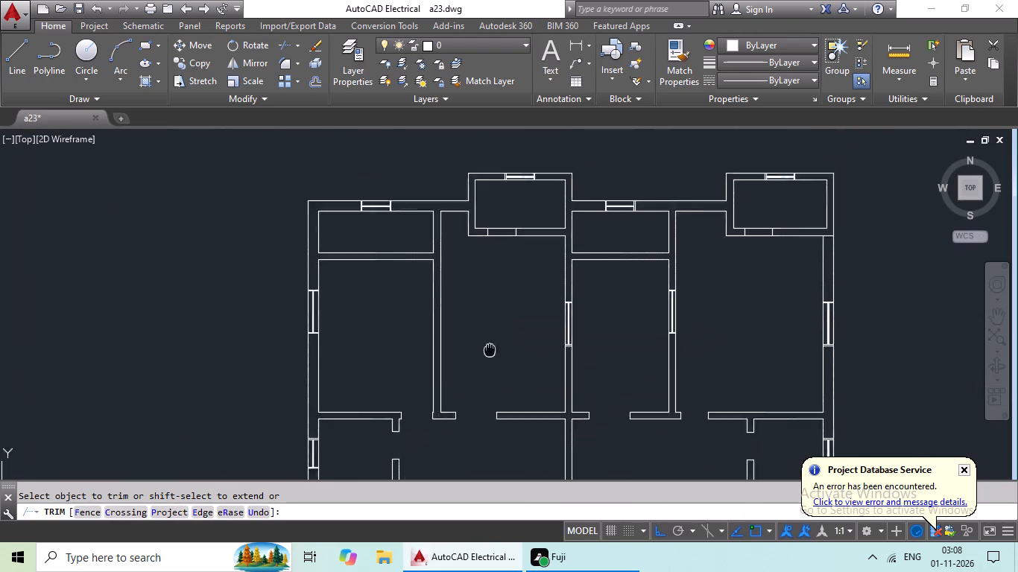
middle_click_drag(485, 361, 475, 387)
scroll(490, 270, "up", 2)
left_click_drag(479, 260, 454, 351)
left_click(454, 351)
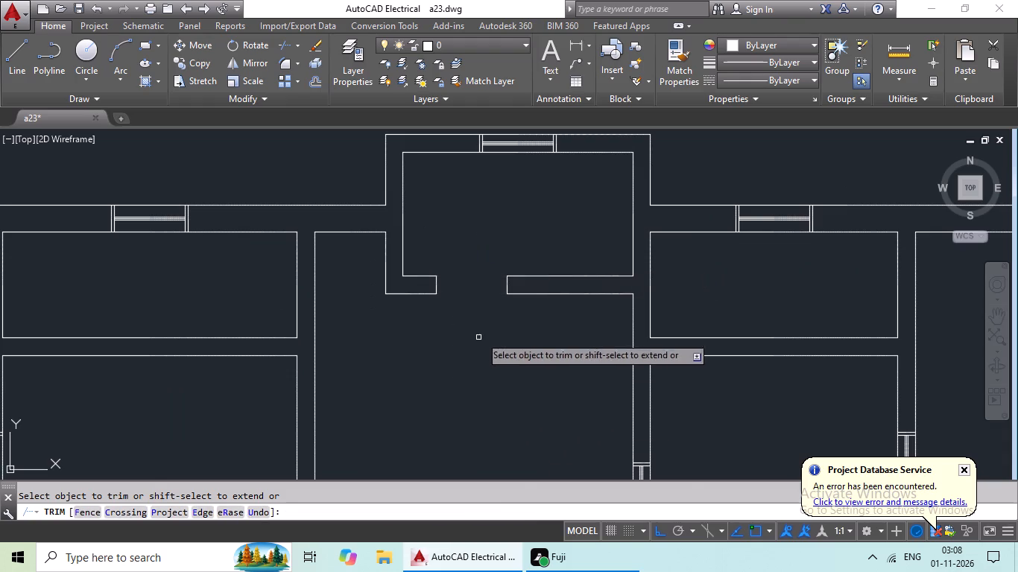
scroll(485, 329, "down", 3)
middle_click_drag(487, 343, 488, 275)
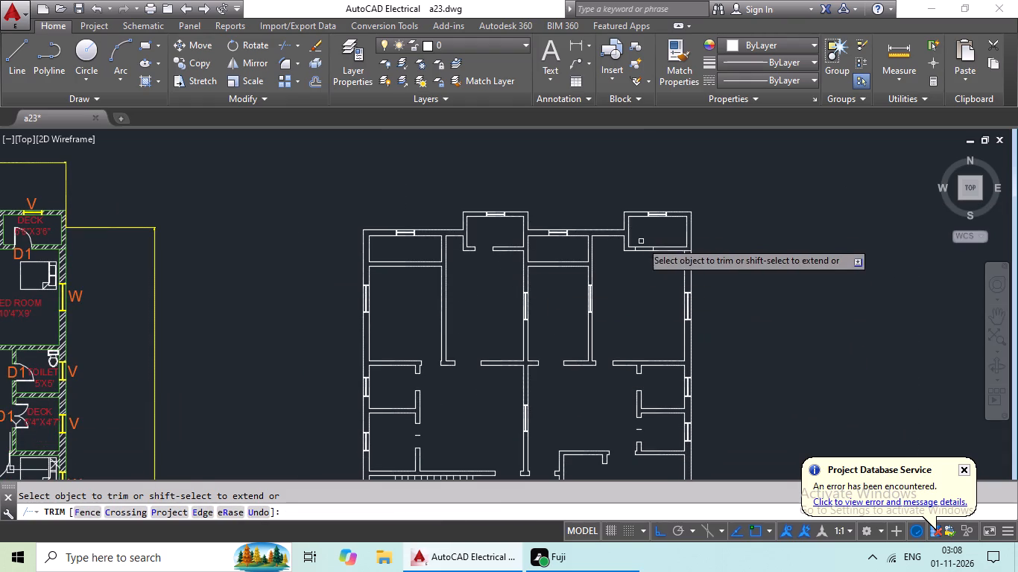
scroll(641, 241, "up", 3)
left_click_drag(648, 225, 645, 310)
left_click(646, 308)
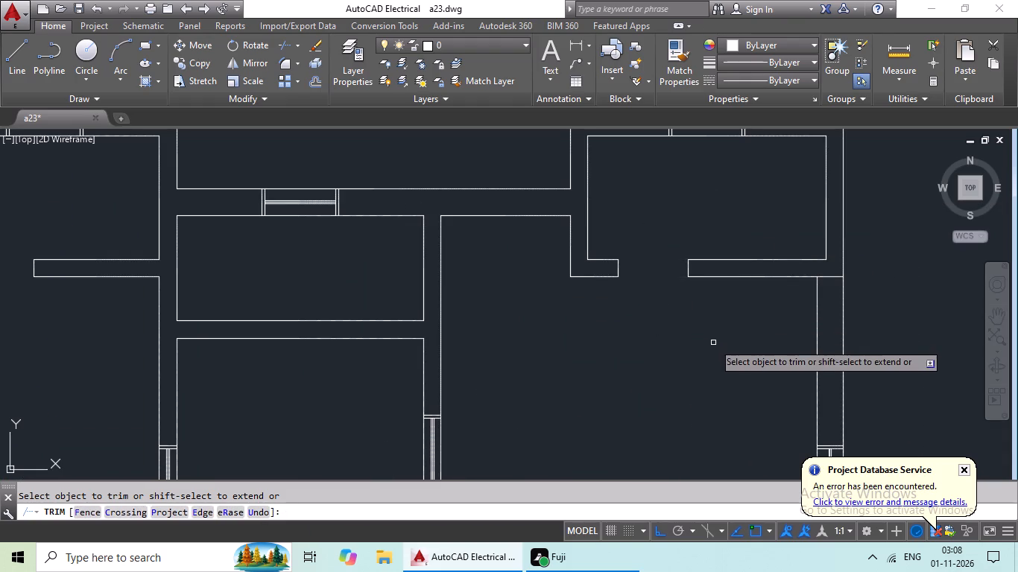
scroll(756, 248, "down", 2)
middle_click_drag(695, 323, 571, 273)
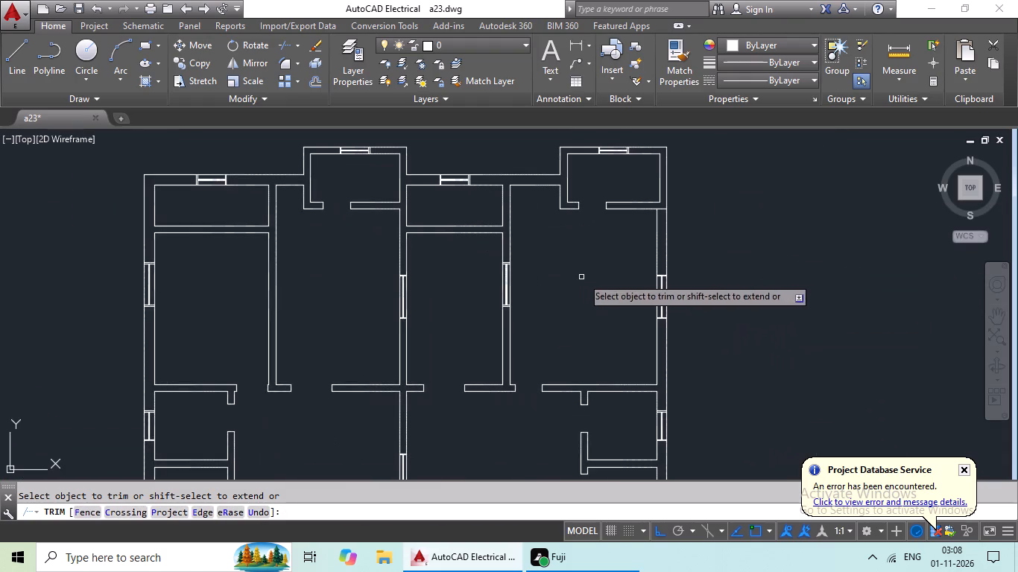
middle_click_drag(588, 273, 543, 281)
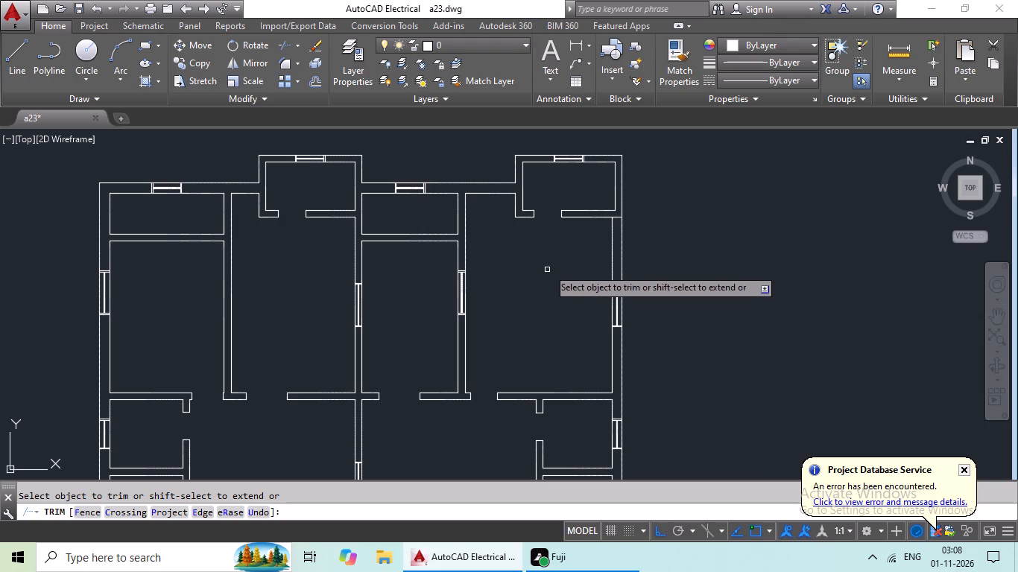
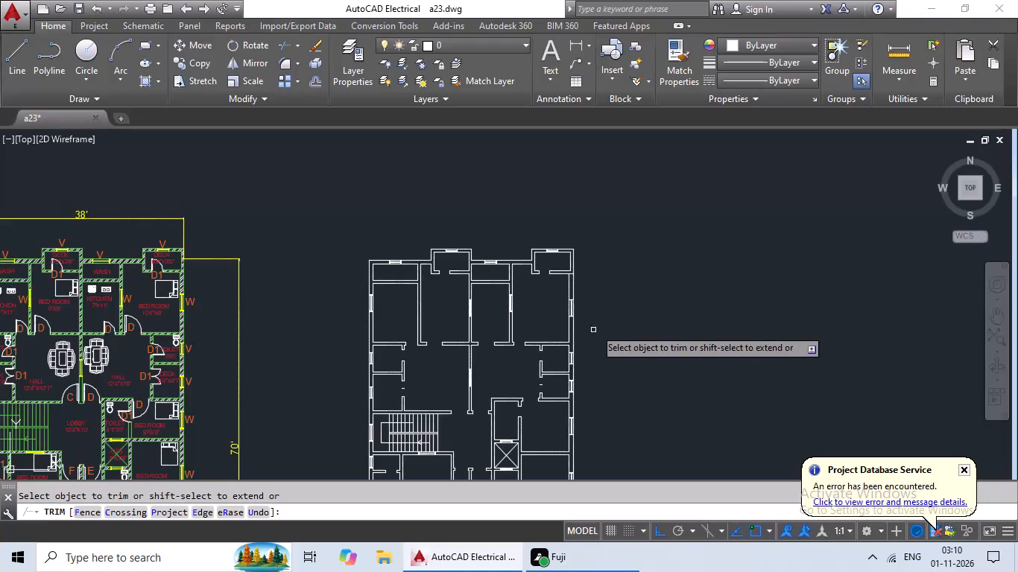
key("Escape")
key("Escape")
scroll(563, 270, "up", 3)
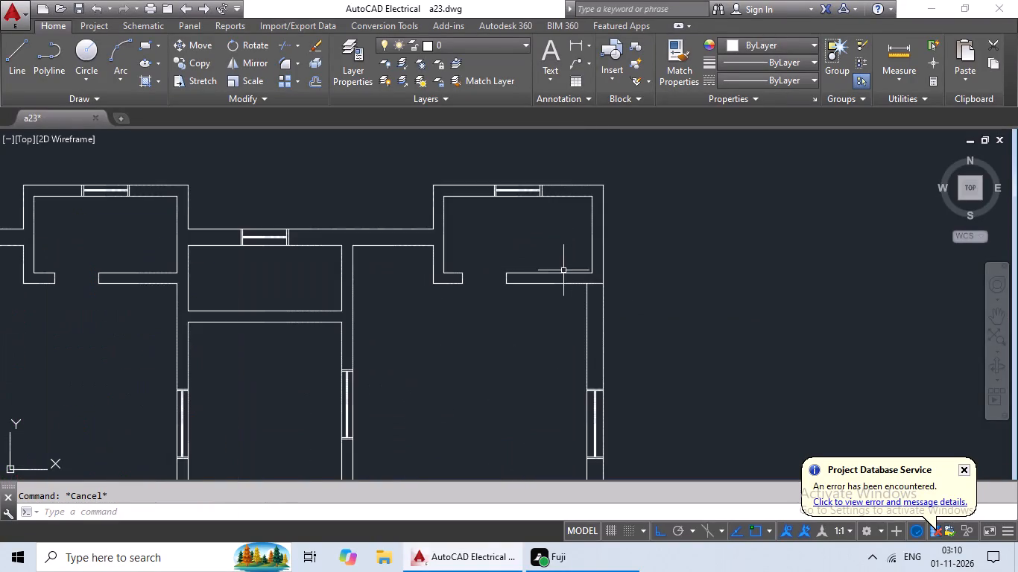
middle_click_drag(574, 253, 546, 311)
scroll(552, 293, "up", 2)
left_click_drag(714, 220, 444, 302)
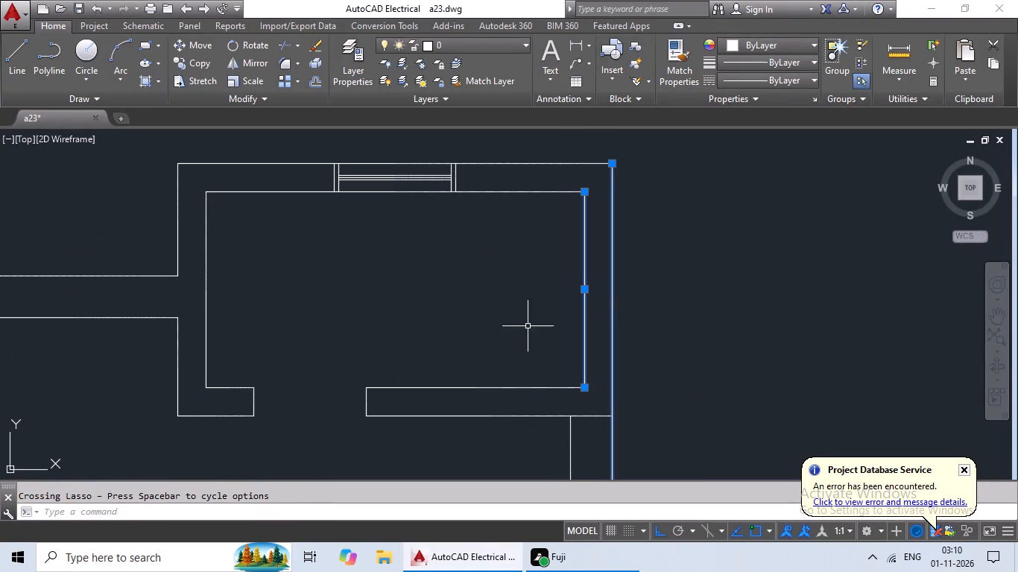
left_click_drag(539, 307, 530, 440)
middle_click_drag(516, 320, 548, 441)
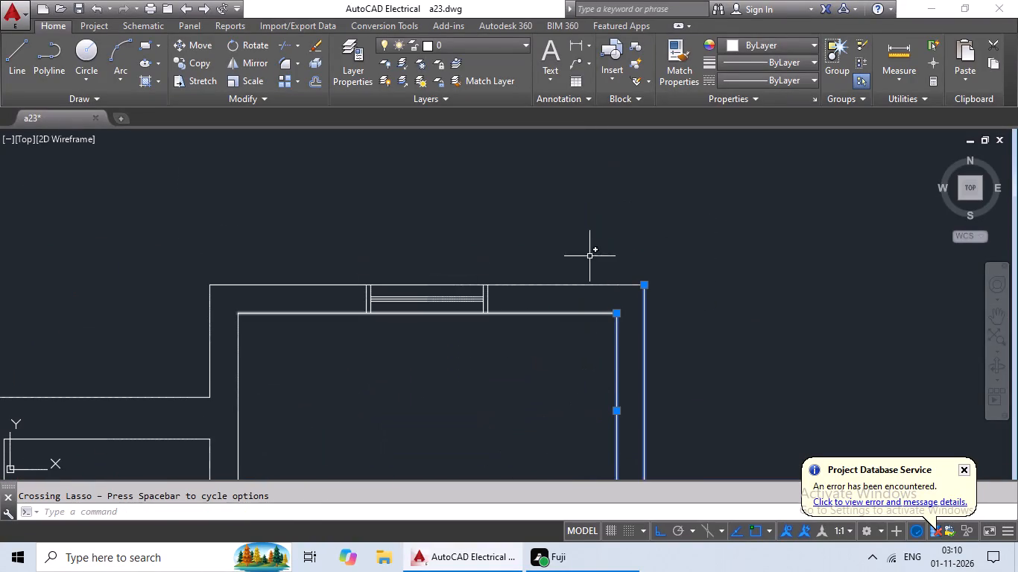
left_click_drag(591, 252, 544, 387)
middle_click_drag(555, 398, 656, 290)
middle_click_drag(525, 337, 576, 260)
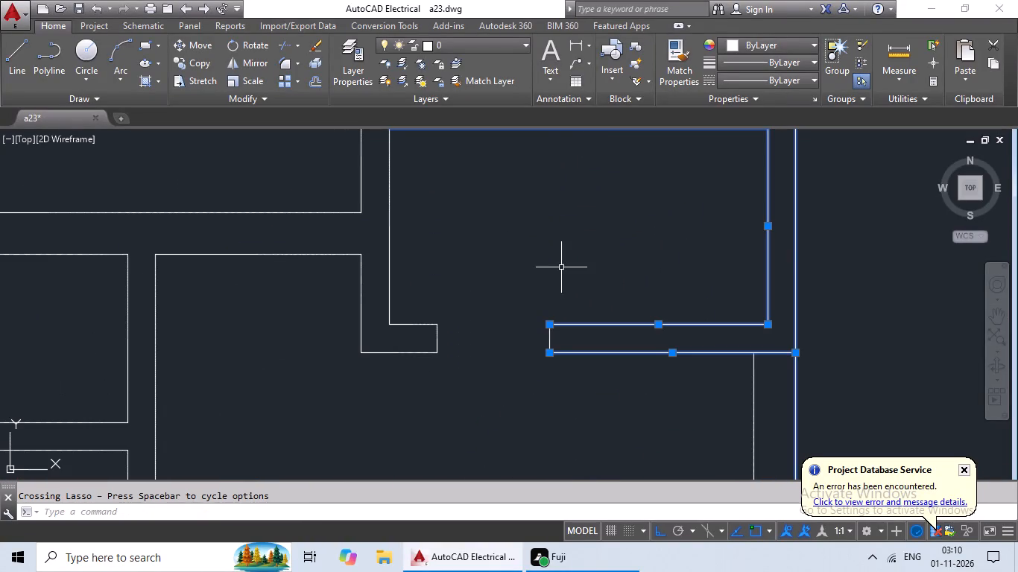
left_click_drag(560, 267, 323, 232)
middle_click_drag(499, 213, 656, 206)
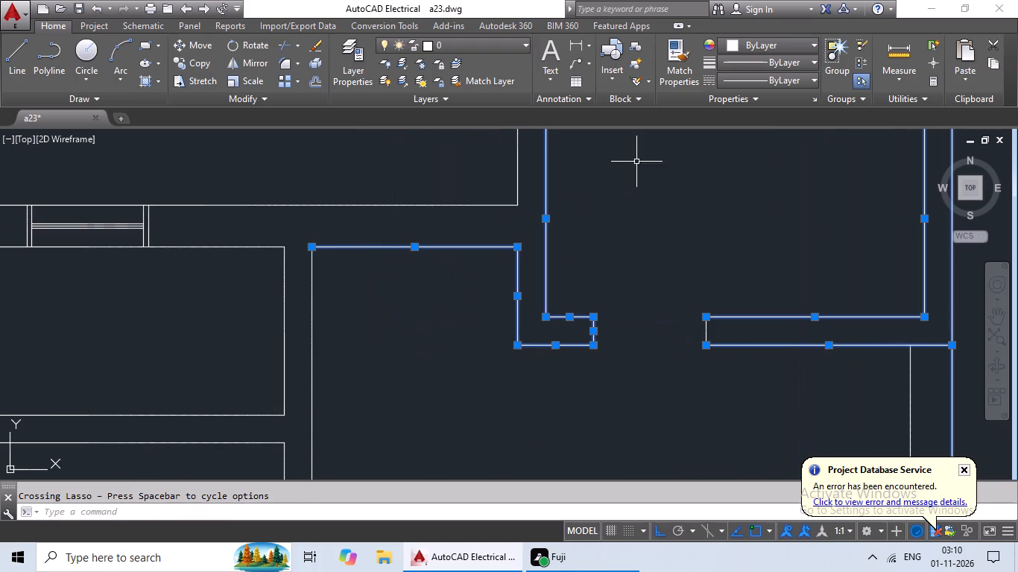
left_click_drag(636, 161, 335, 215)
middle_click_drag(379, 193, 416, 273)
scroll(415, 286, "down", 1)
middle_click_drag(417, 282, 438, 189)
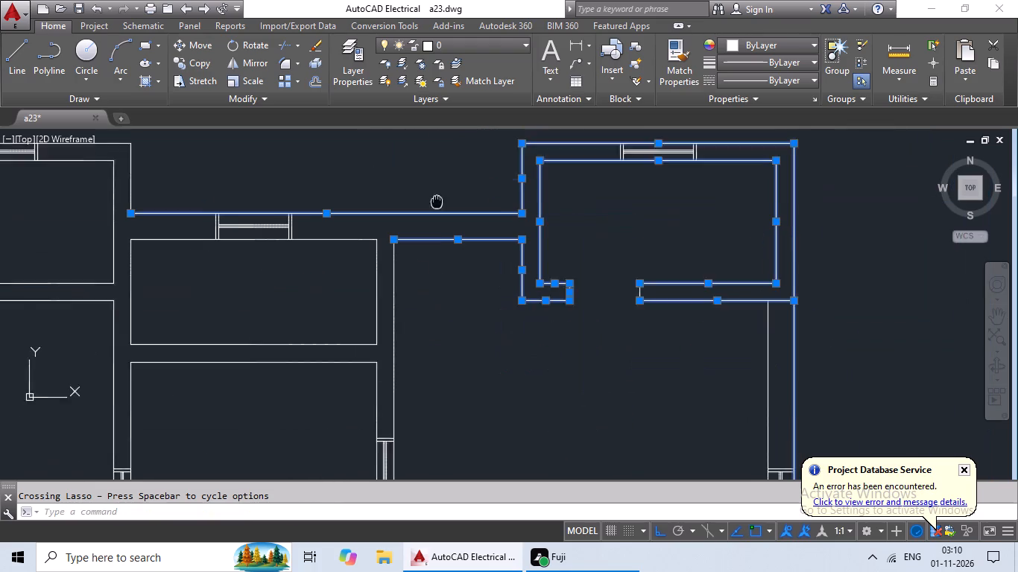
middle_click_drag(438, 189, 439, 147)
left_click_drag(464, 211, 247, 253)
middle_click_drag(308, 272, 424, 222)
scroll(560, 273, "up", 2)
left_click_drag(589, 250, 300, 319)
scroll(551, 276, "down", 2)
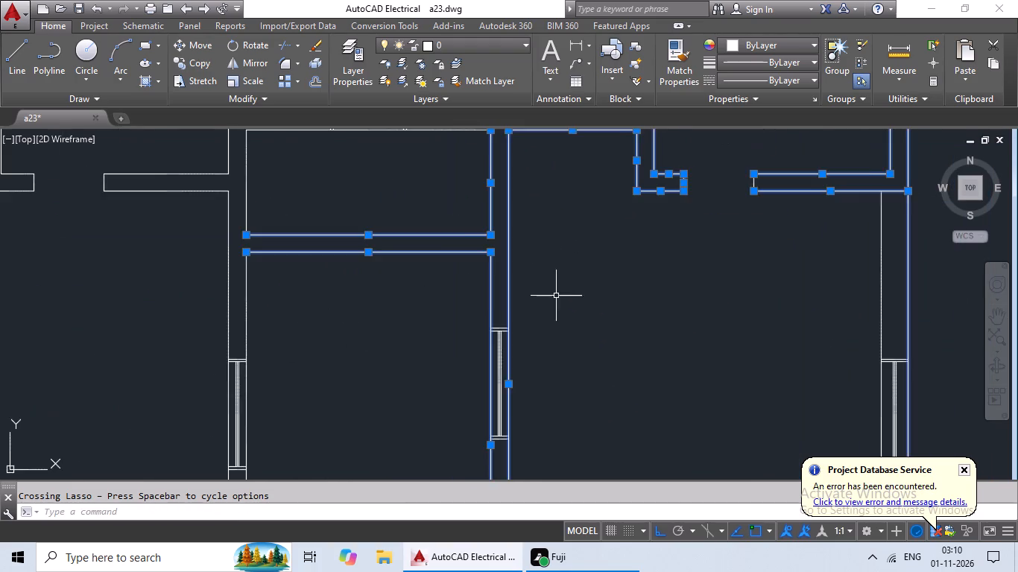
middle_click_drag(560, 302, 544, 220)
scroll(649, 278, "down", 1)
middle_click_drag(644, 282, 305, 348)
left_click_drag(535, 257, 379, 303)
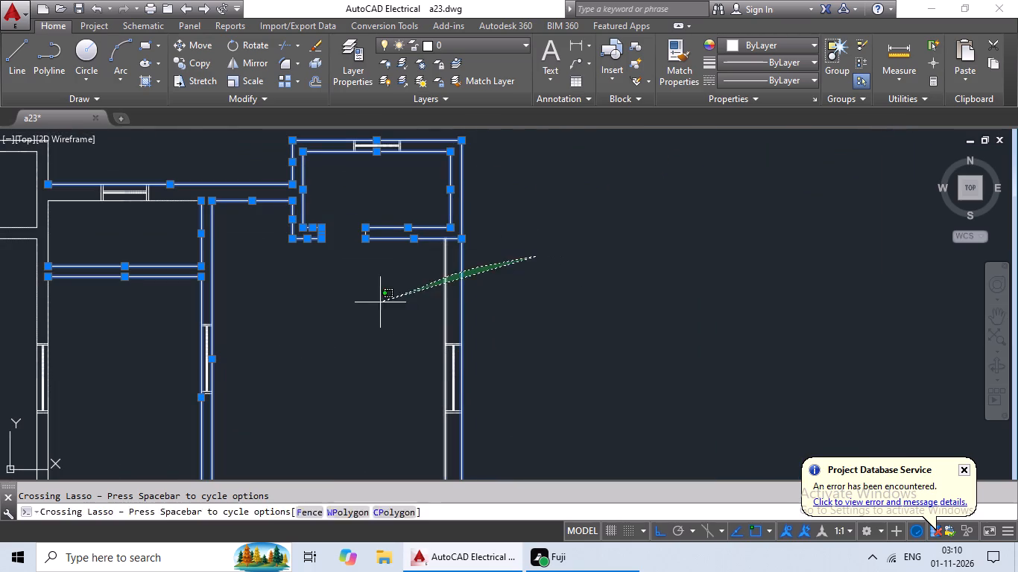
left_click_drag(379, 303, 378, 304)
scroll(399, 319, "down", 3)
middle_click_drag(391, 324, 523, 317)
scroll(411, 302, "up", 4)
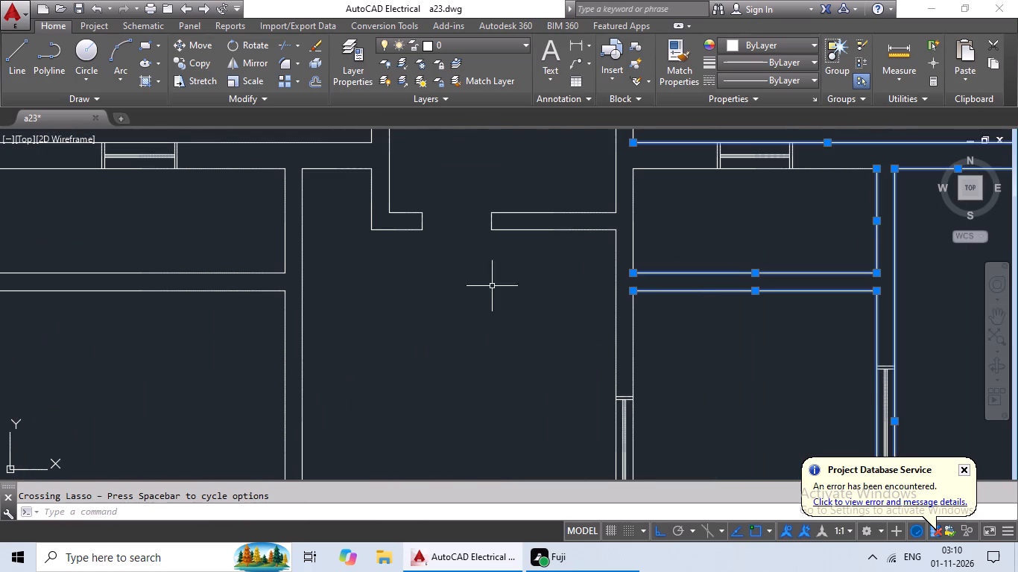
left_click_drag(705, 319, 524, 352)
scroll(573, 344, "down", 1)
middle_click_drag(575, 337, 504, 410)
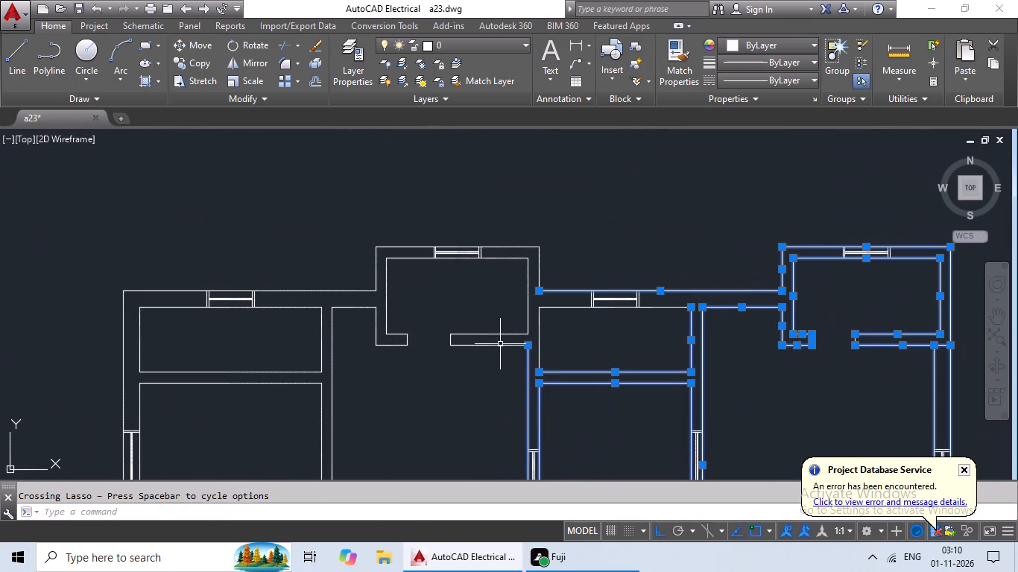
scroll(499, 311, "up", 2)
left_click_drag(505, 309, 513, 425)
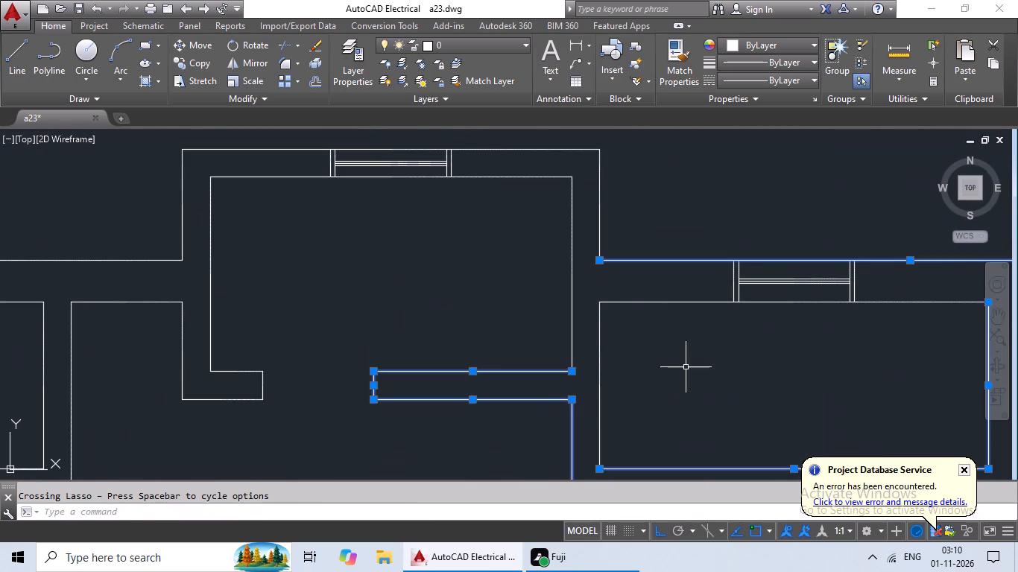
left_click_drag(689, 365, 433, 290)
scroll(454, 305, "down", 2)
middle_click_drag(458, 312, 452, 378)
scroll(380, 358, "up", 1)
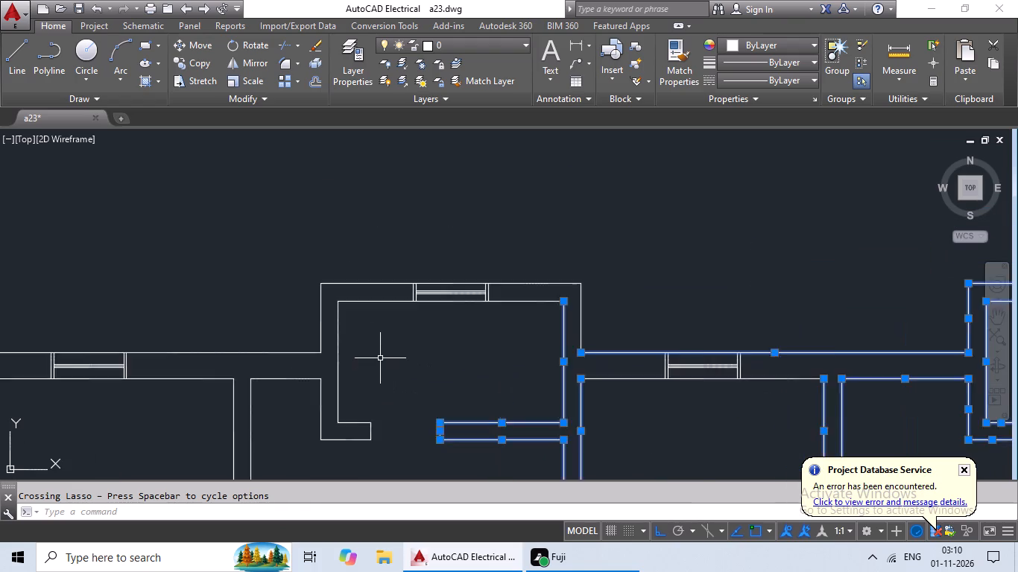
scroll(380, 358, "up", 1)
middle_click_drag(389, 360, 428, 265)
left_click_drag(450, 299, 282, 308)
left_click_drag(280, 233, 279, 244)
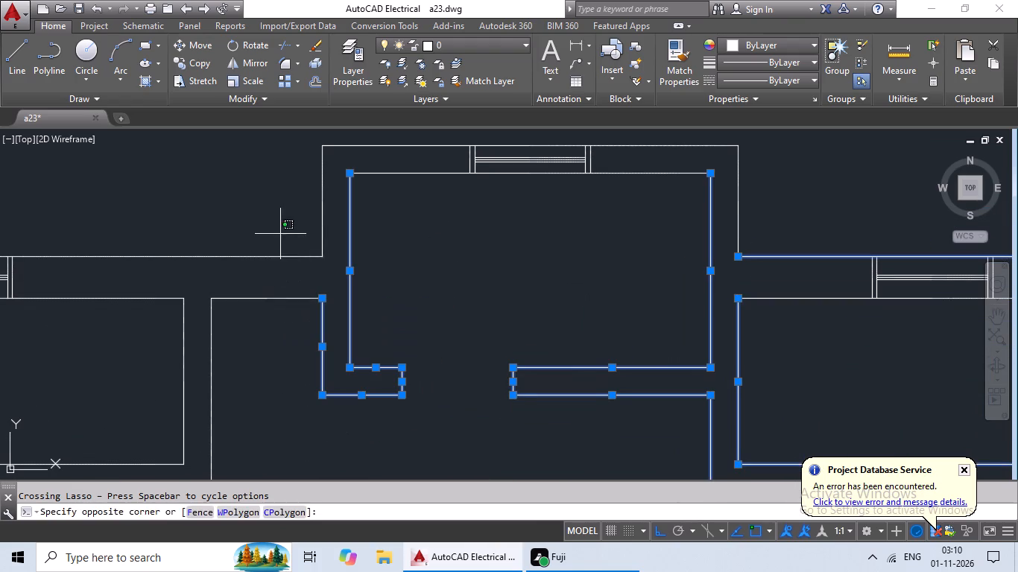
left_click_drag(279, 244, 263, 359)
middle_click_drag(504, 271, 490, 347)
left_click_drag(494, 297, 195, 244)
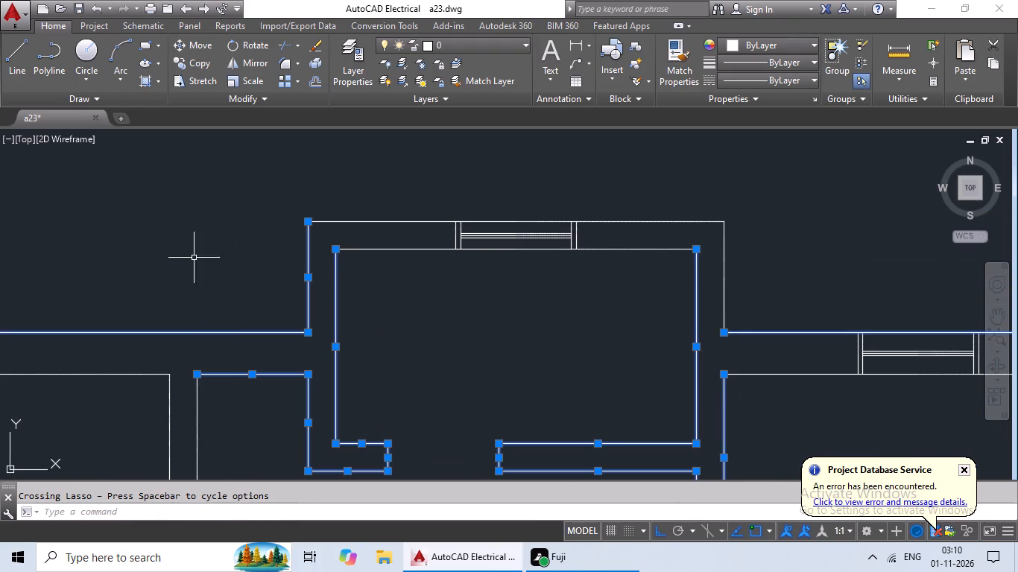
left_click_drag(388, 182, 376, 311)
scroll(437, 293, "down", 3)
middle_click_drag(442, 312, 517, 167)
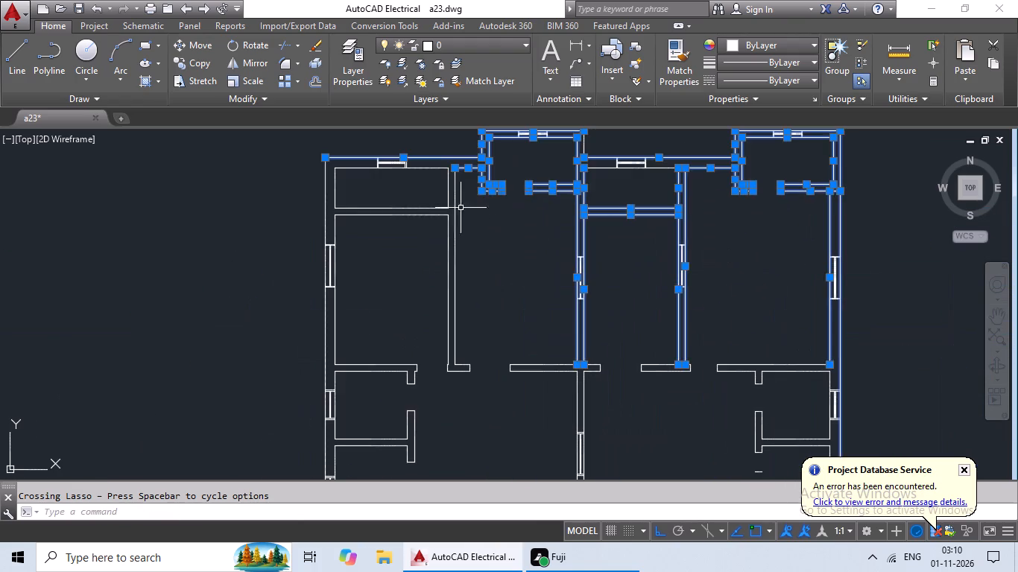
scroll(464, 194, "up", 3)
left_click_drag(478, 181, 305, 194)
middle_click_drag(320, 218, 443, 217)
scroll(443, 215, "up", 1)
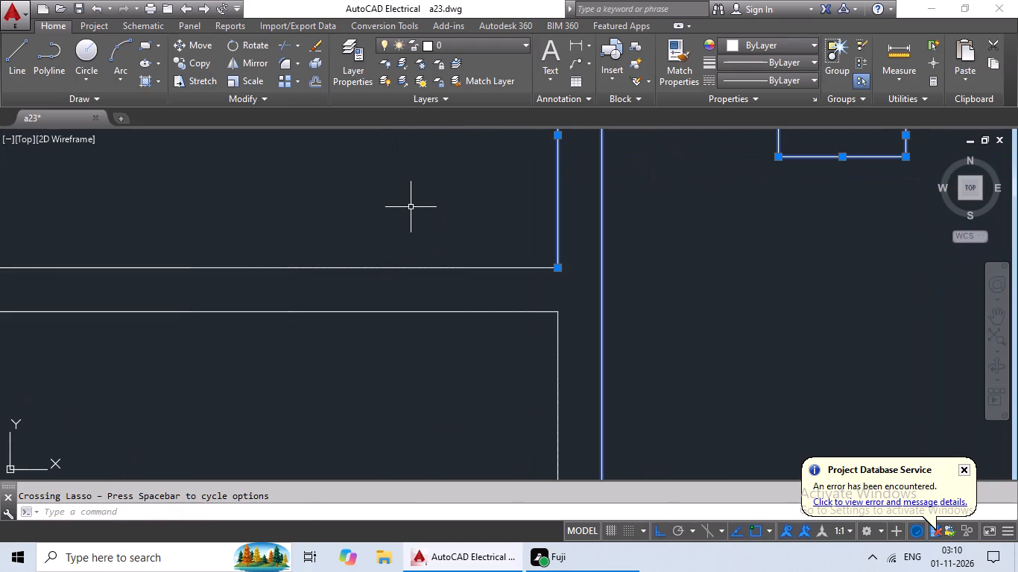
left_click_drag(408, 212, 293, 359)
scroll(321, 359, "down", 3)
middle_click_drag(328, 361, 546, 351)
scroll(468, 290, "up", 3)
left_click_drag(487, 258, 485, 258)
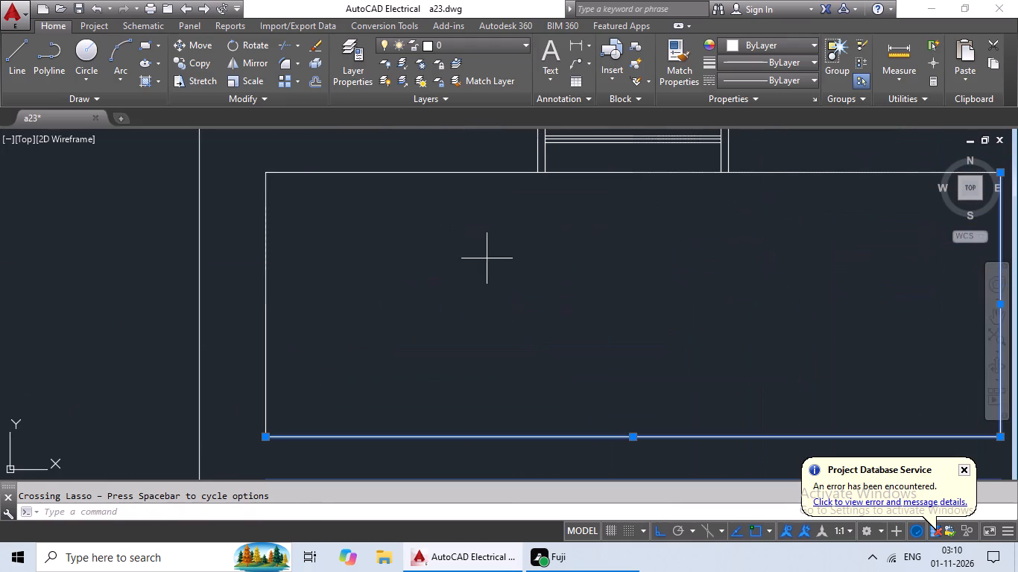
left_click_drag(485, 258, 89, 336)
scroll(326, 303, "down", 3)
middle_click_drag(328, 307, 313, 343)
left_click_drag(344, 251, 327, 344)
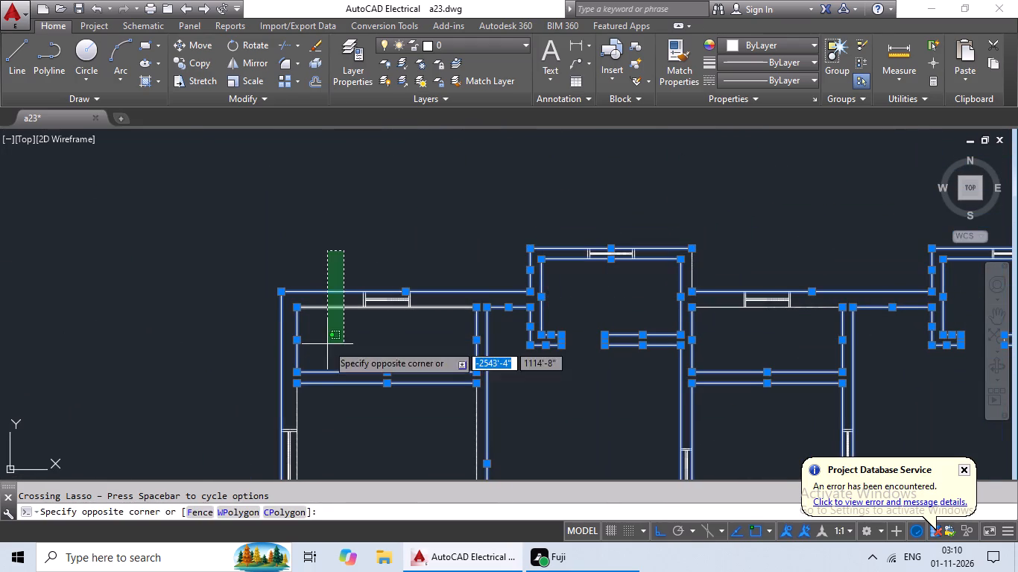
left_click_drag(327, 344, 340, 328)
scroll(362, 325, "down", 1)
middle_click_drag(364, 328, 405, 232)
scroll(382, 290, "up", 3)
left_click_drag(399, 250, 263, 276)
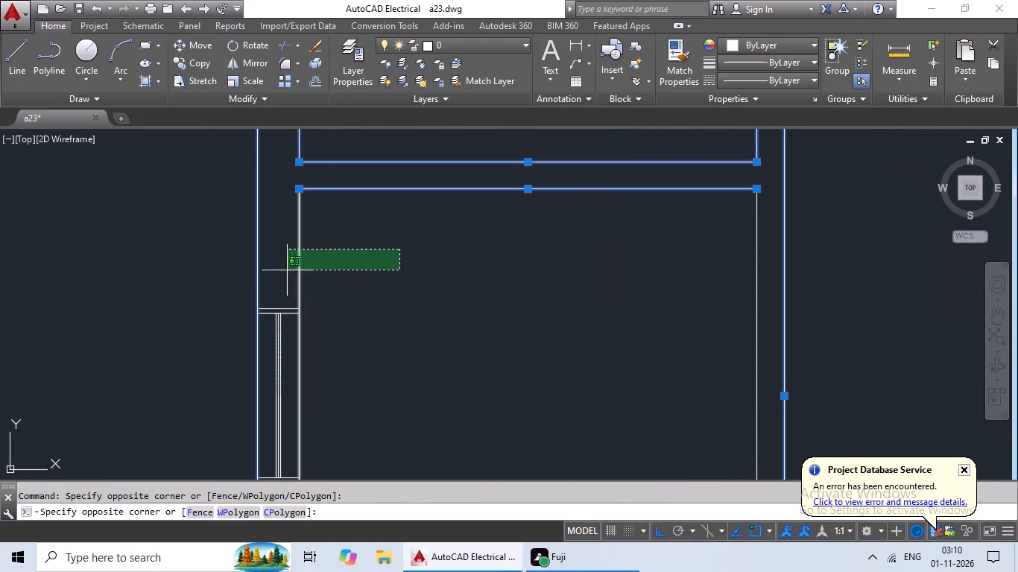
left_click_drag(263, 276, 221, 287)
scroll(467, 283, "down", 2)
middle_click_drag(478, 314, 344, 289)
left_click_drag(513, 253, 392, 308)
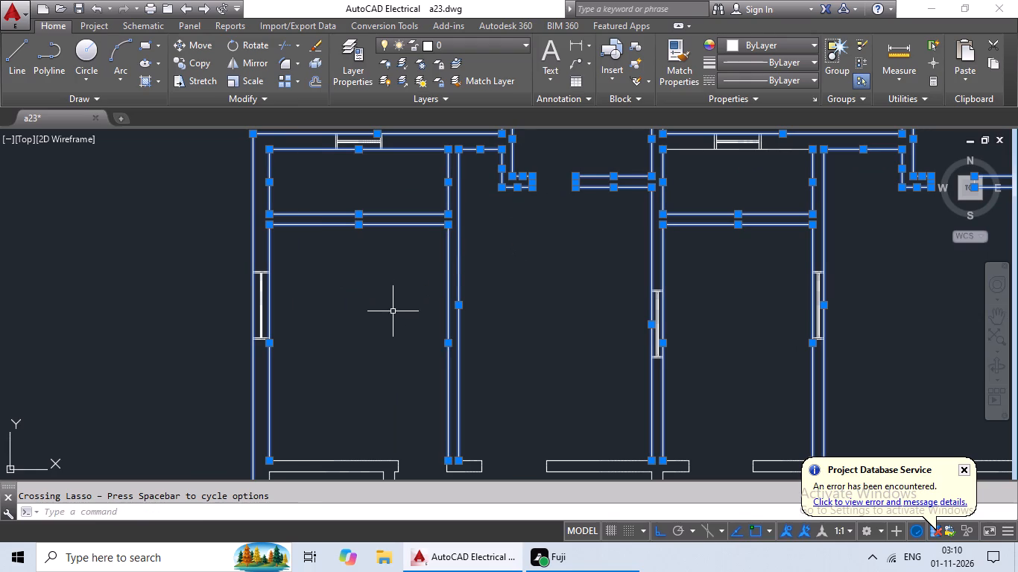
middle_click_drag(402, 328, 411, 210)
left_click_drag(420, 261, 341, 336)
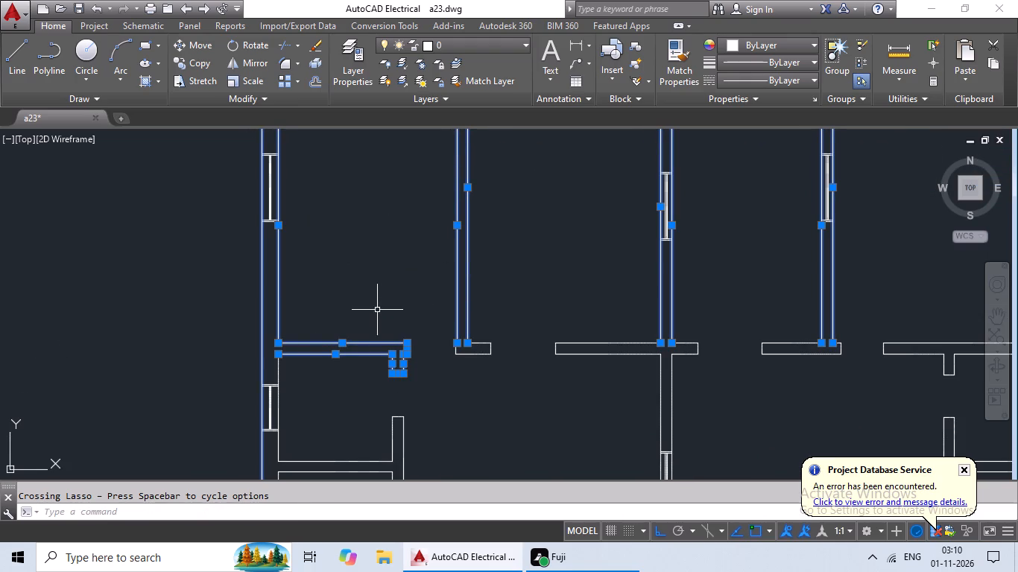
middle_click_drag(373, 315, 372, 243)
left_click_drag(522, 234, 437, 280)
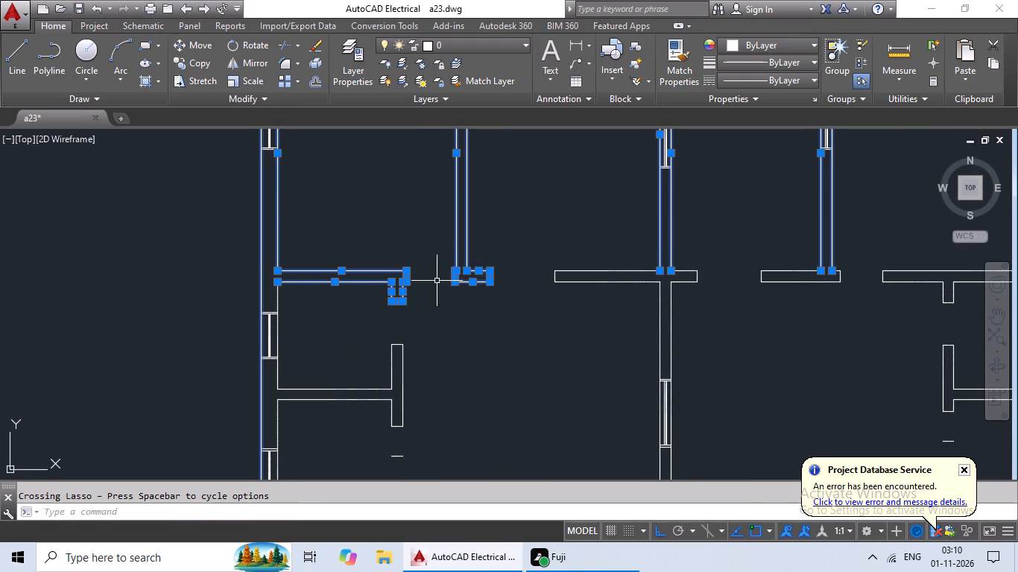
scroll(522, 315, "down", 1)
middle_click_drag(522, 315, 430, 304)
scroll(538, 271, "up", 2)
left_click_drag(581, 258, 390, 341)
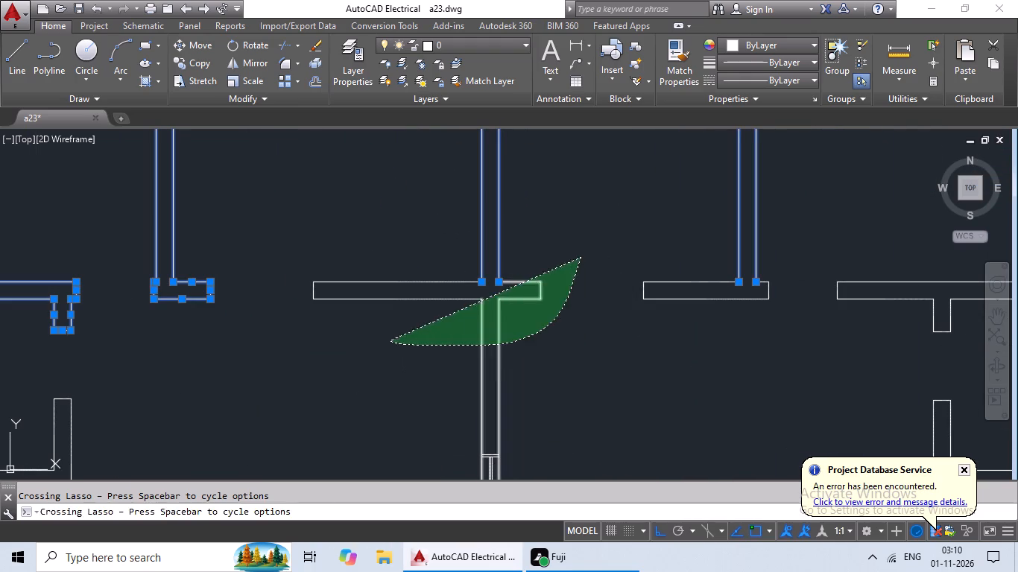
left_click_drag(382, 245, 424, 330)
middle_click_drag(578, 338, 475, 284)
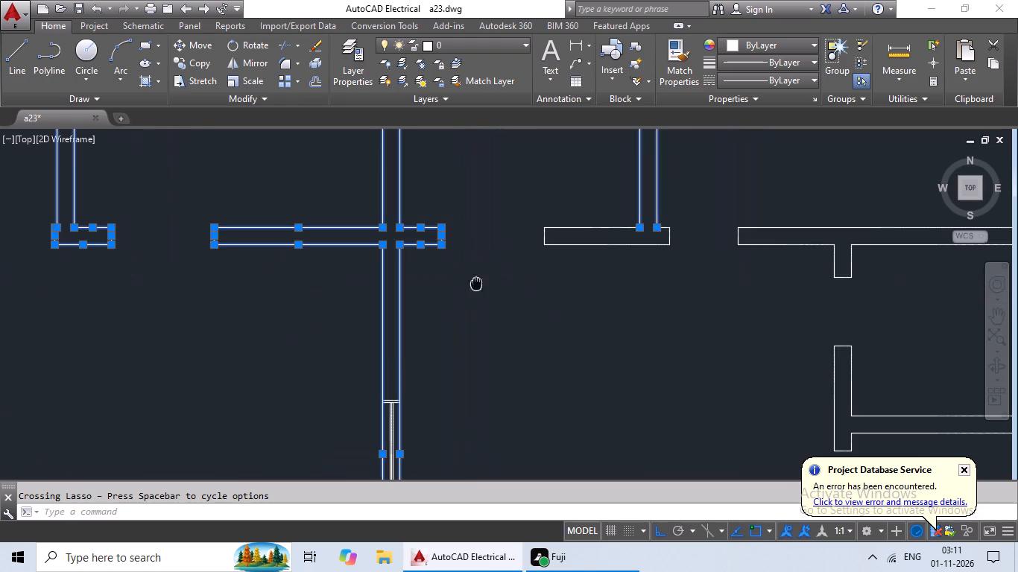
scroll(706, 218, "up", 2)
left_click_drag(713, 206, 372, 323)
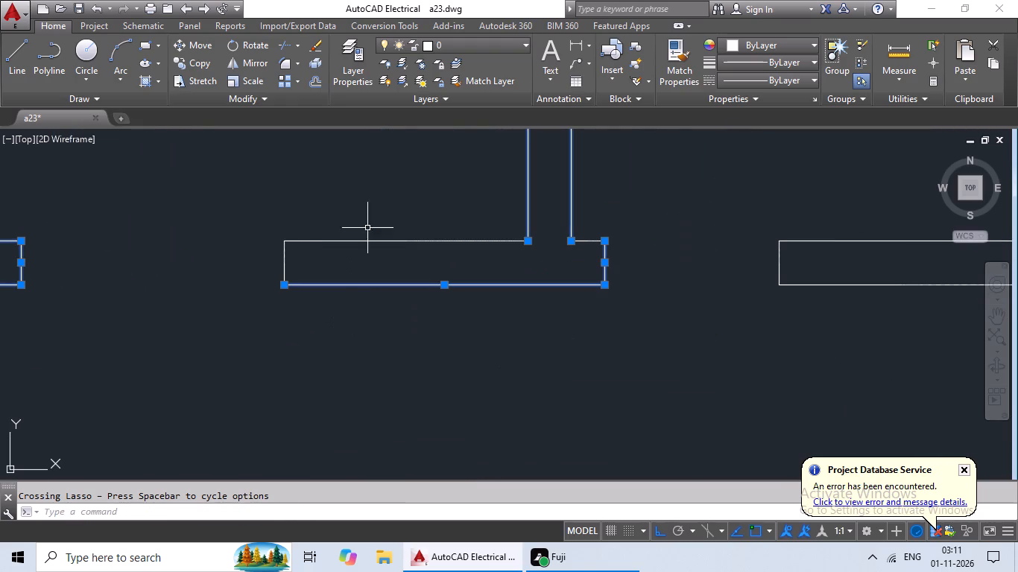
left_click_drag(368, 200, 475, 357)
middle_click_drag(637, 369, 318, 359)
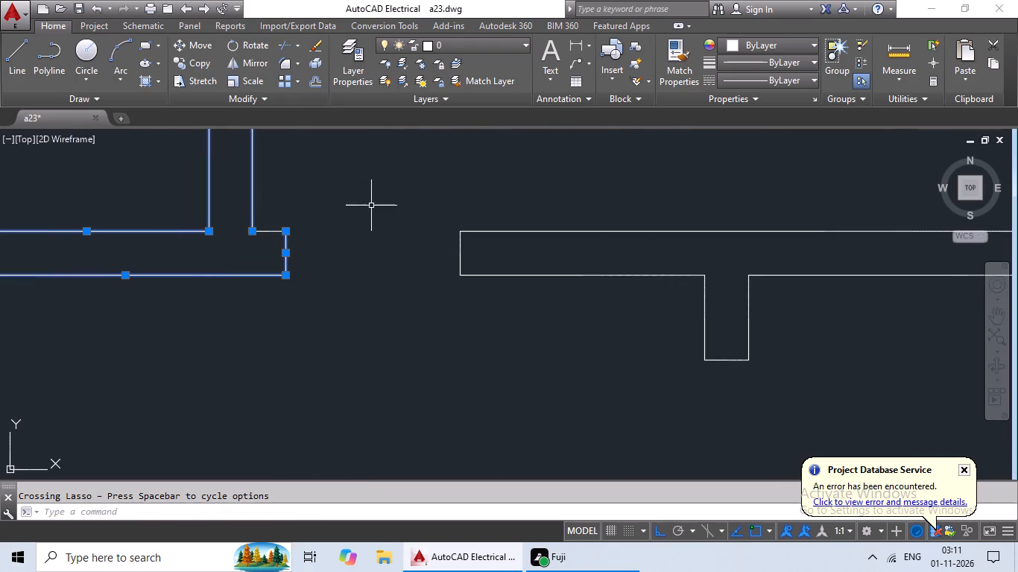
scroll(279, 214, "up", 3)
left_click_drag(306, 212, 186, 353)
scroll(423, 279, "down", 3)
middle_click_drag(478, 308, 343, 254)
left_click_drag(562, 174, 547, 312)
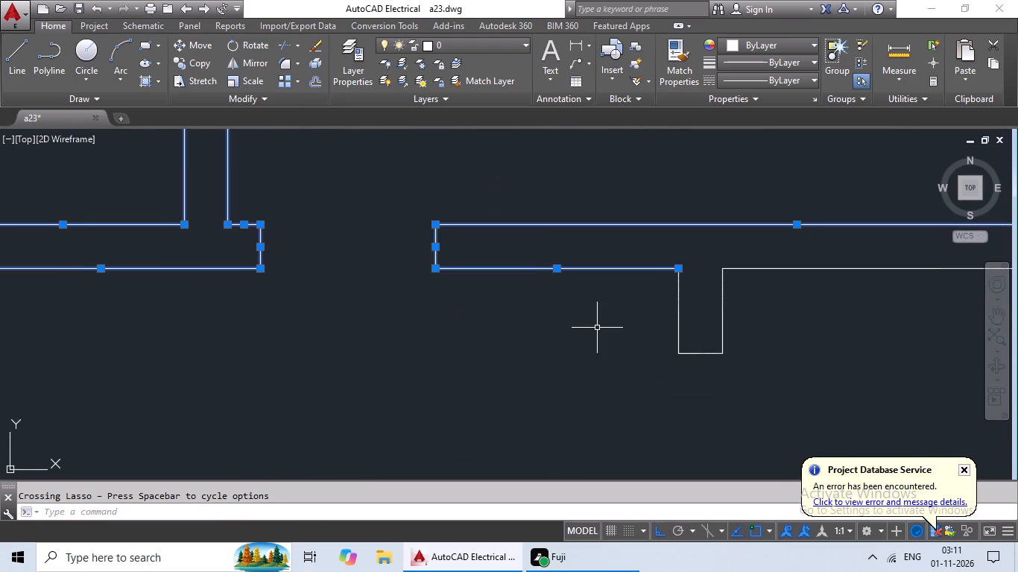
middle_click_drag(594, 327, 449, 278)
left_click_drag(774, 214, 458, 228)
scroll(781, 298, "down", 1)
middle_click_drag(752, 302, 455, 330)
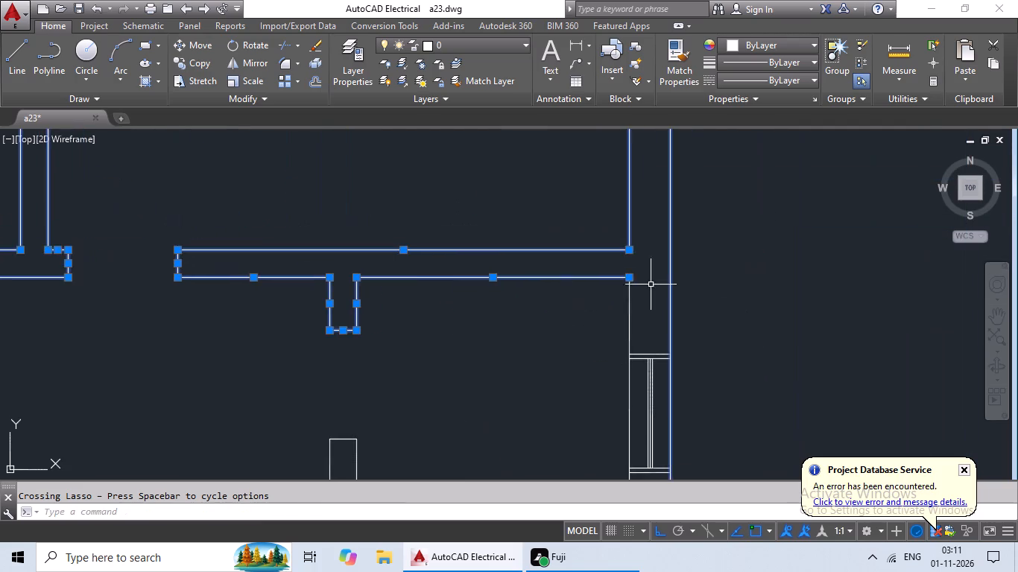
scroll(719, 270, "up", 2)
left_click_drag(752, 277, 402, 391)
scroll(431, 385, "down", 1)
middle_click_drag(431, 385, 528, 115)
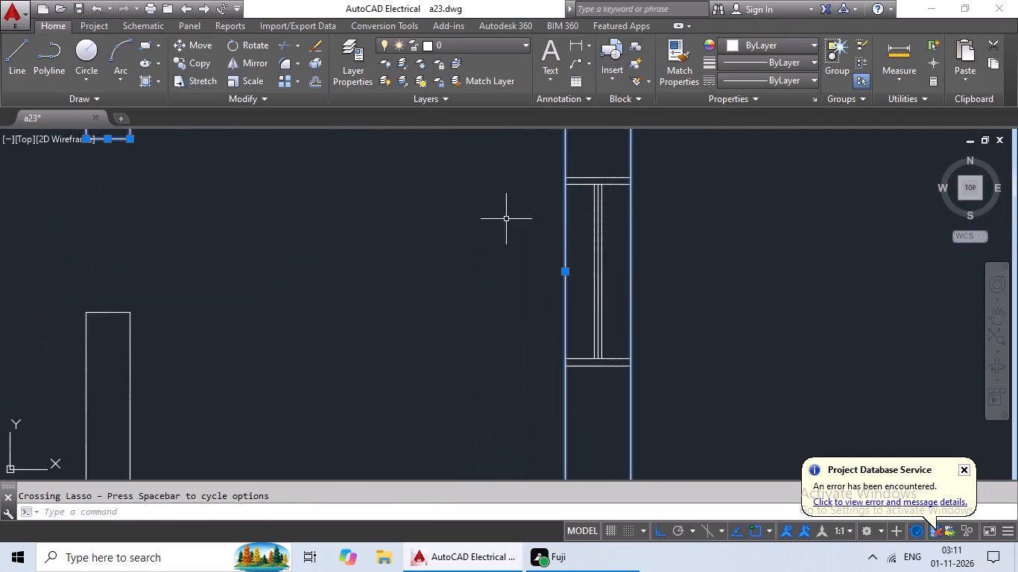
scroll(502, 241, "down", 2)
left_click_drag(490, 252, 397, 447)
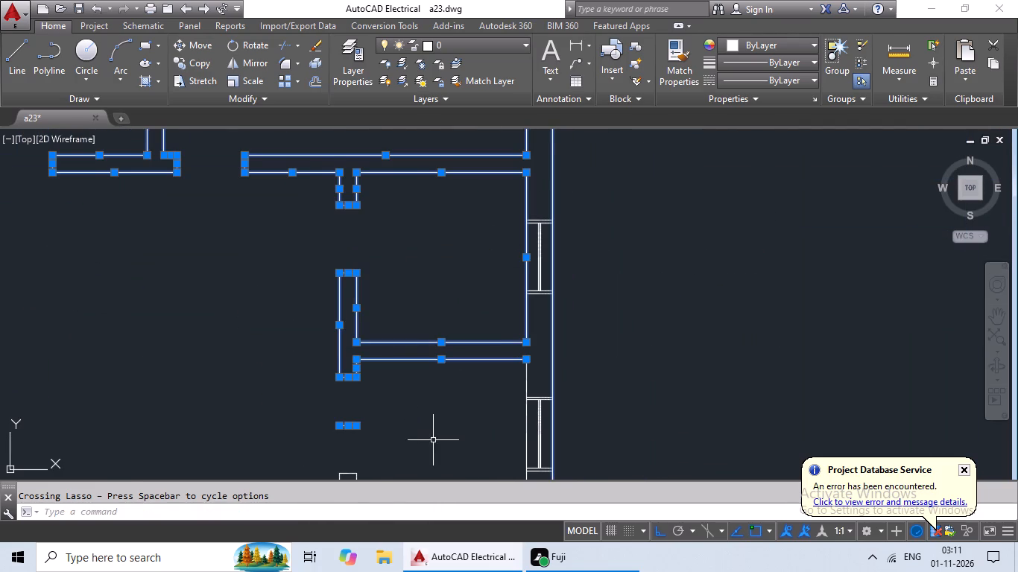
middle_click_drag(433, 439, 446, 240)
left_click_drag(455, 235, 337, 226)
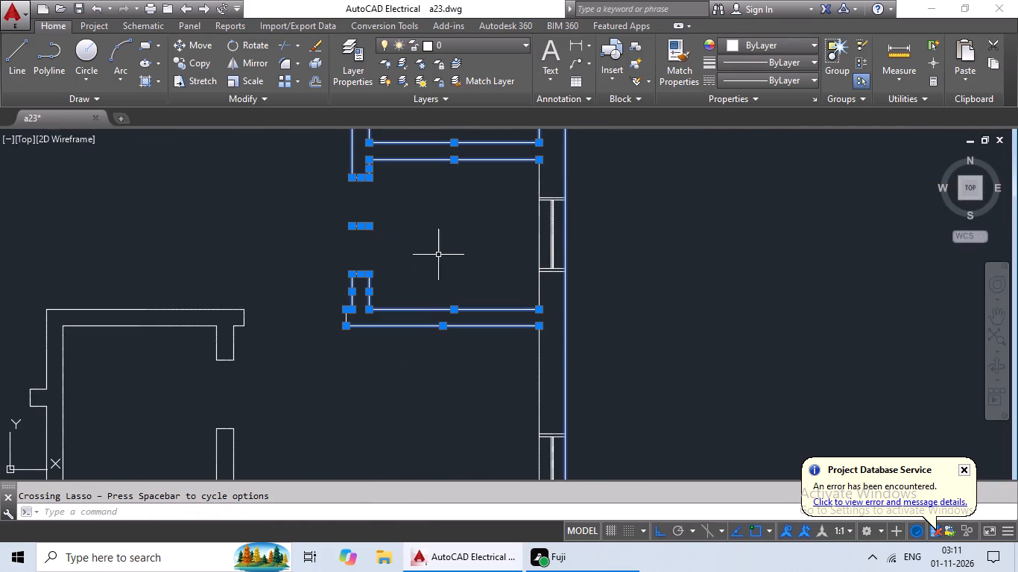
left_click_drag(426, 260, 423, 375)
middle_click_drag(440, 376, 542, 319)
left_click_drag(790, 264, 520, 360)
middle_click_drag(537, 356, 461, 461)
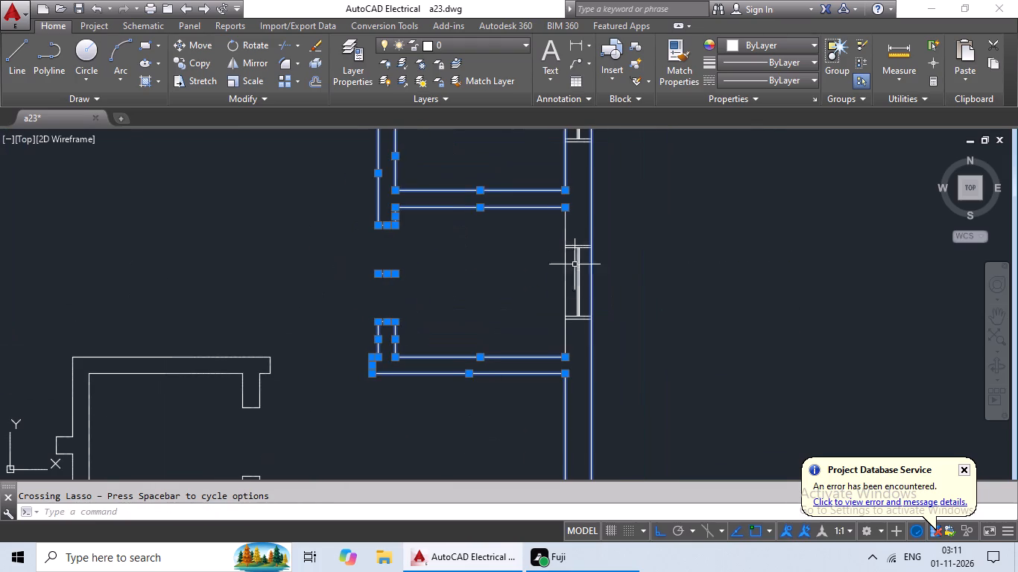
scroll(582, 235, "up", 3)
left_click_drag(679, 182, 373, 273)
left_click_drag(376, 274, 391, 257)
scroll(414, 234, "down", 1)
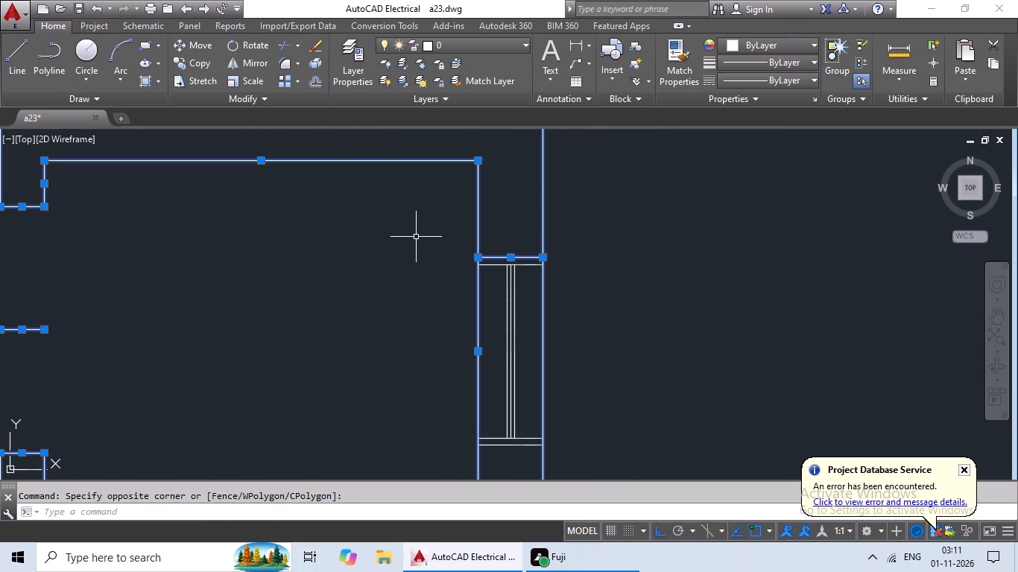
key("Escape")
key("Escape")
Restart the wall selection with the lines of the small projecting room at the plan's northeast corner.
scroll(437, 273, "down", 3)
middle_click_drag(438, 279, 408, 441)
middle_click_drag(546, 238, 514, 442)
middle_click_drag(505, 271, 557, 413)
left_click_drag(598, 259, 474, 403)
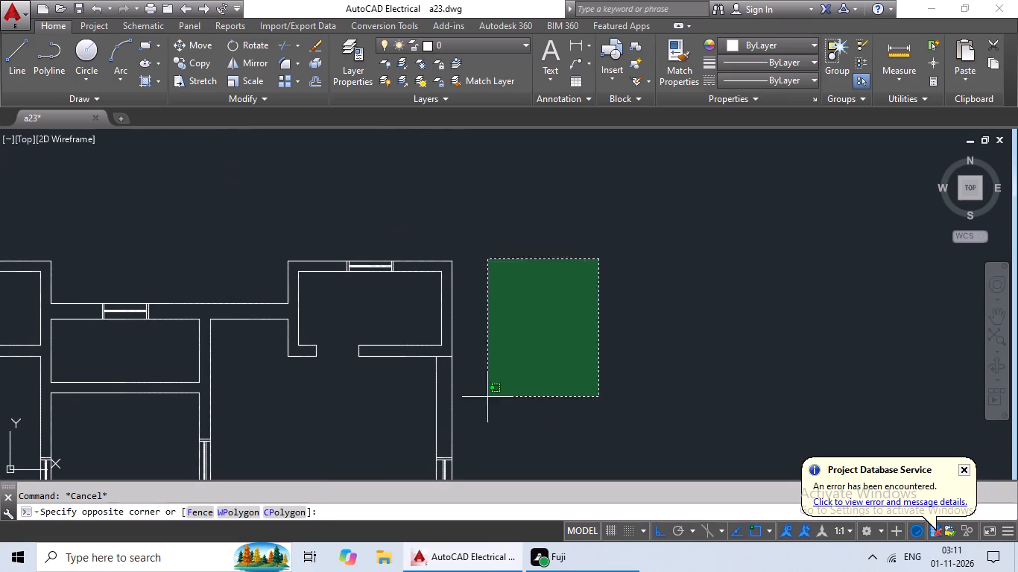
left_click_drag(474, 403, 259, 270)
scroll(472, 281, "up", 2)
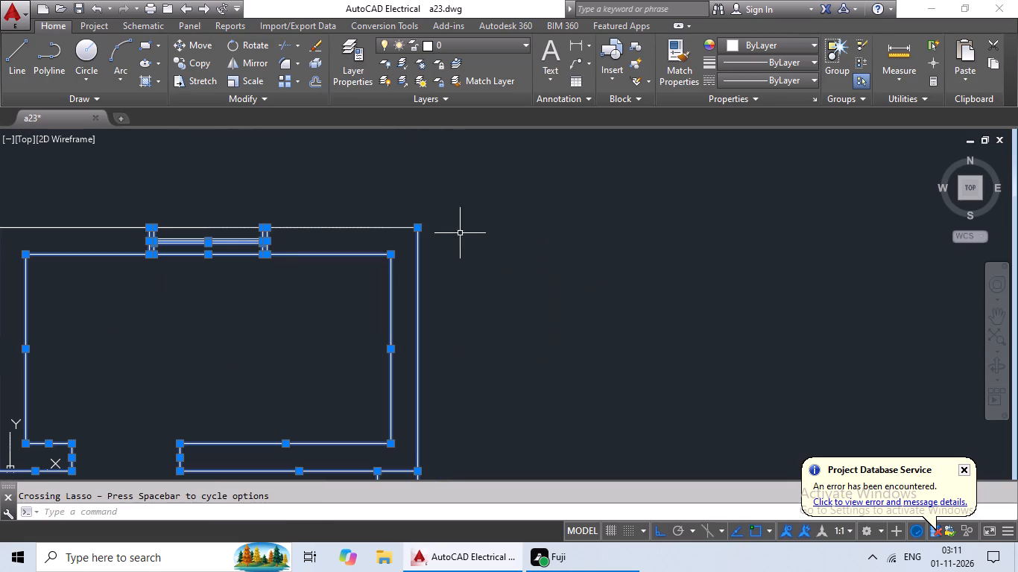
left_click_drag(416, 191, 324, 312)
middle_click_drag(338, 341, 634, 206)
scroll(548, 262, "down", 2)
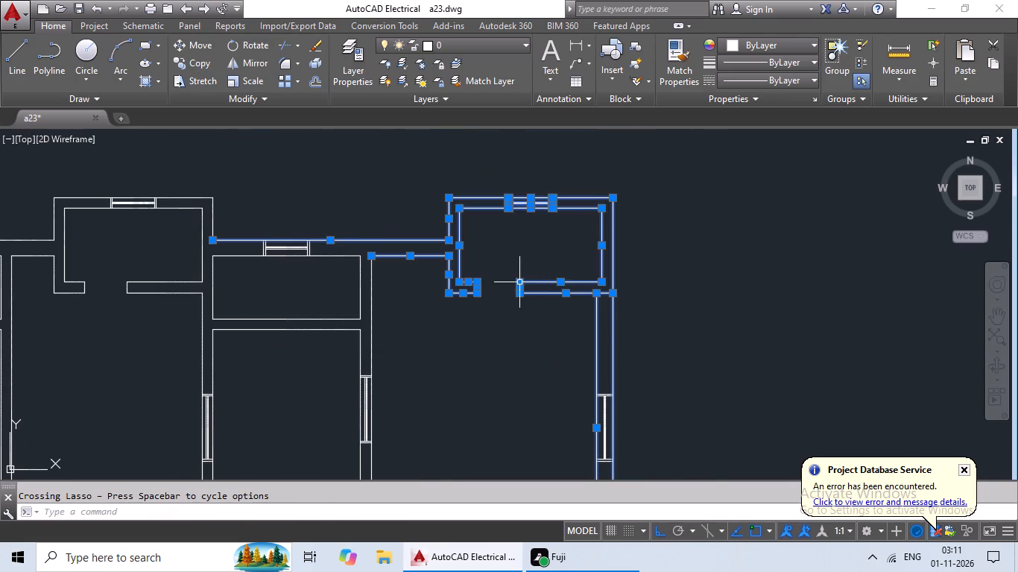
Add the northeast room's west wall, the adjoining partition and the eastern hall's north wall segments to the selection.
scroll(423, 320, "up", 2)
middle_click_drag(477, 322, 563, 236)
left_click_drag(563, 243, 375, 309)
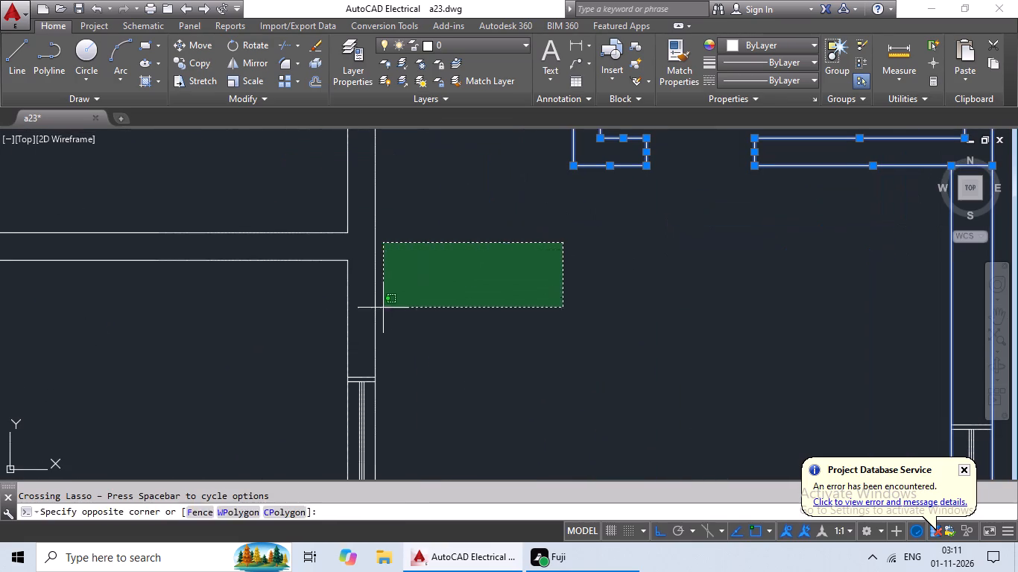
left_click_drag(375, 309, 210, 181)
scroll(373, 231, "down", 2)
middle_click_drag(427, 269, 455, 173)
left_click_drag(489, 287, 427, 413)
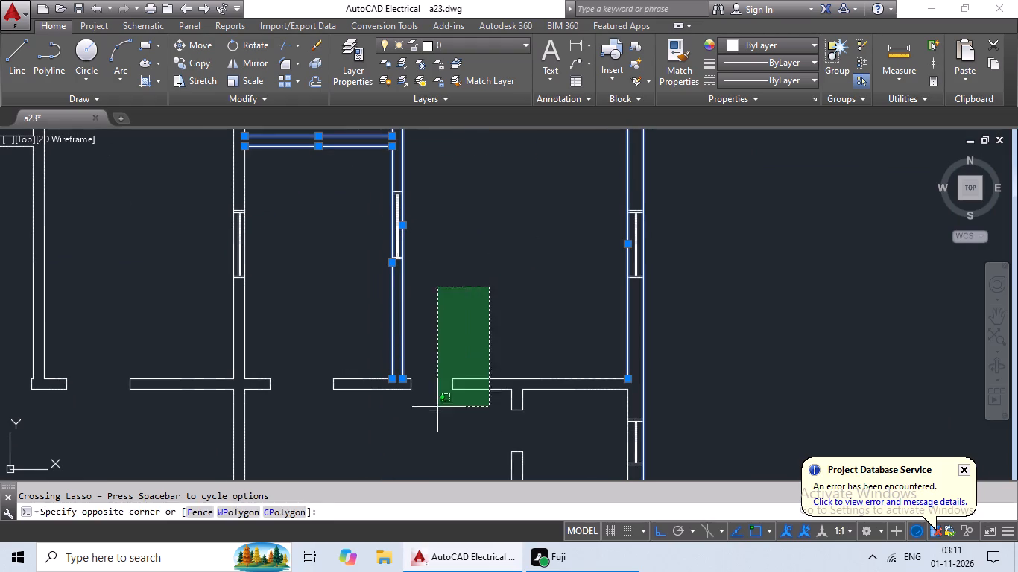
left_click_drag(427, 413, 242, 340)
Add the door jamb, north wall and inner east wall lines of the northernmost small room beside the eastern hall.
middle_click_drag(510, 353, 423, 236)
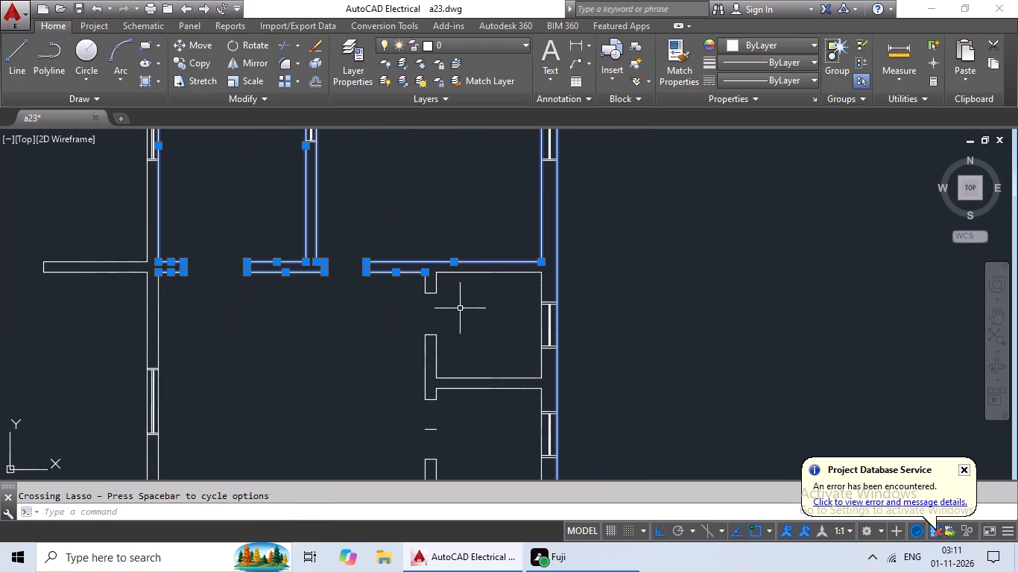
scroll(461, 308, "up", 3)
left_click_drag(499, 243, 219, 187)
middle_click_drag(458, 258, 358, 368)
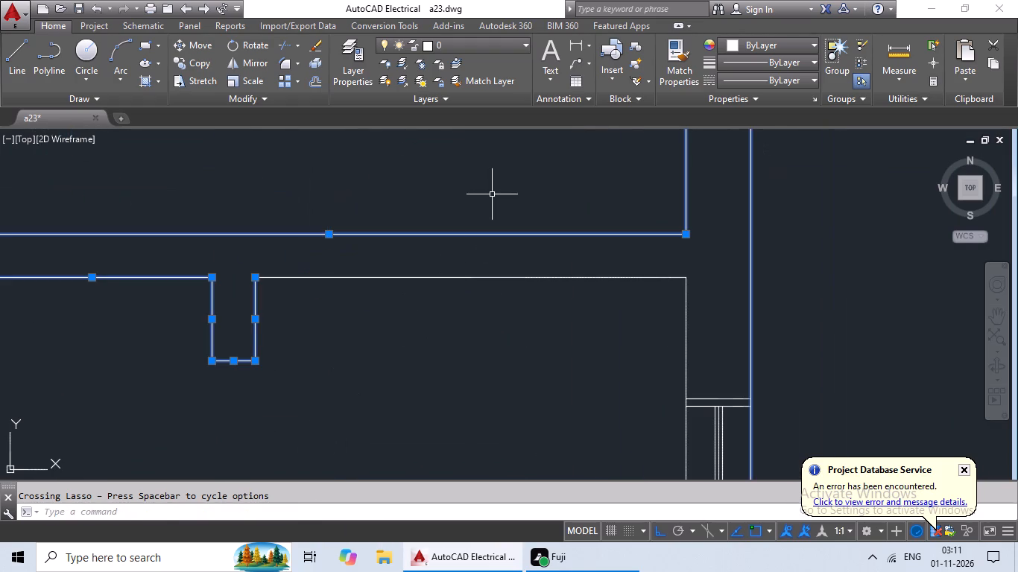
left_click_drag(494, 188, 396, 373)
scroll(480, 346, "down", 1)
middle_click_drag(481, 355, 490, 297)
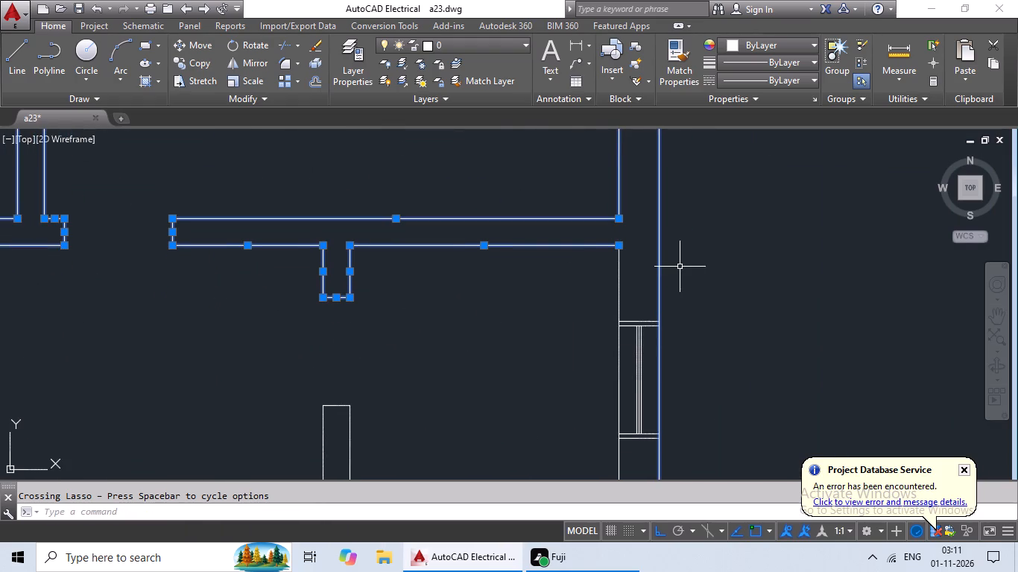
scroll(680, 267, "up", 3)
left_click_drag(715, 261, 332, 345)
scroll(391, 340, "down", 2)
Add the partition, west wall segments and south wall of the two small rooms east of the hall to the selection.
middle_click_drag(283, 375, 285, 375)
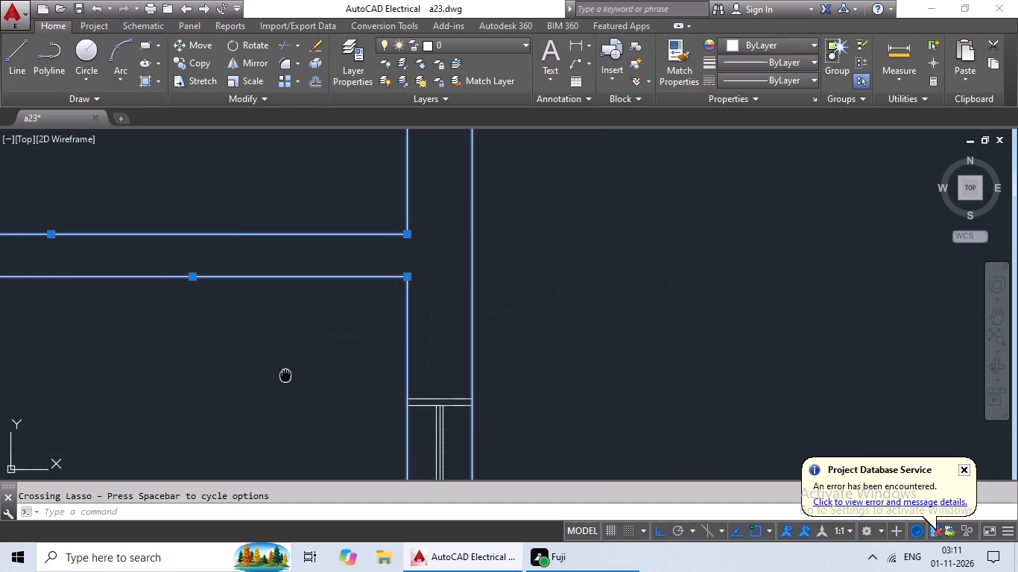
middle_click_drag(285, 375, 478, 256)
scroll(445, 282, "down", 2)
middle_click_drag(443, 352, 484, 270)
left_click_drag(489, 261, 274, 307)
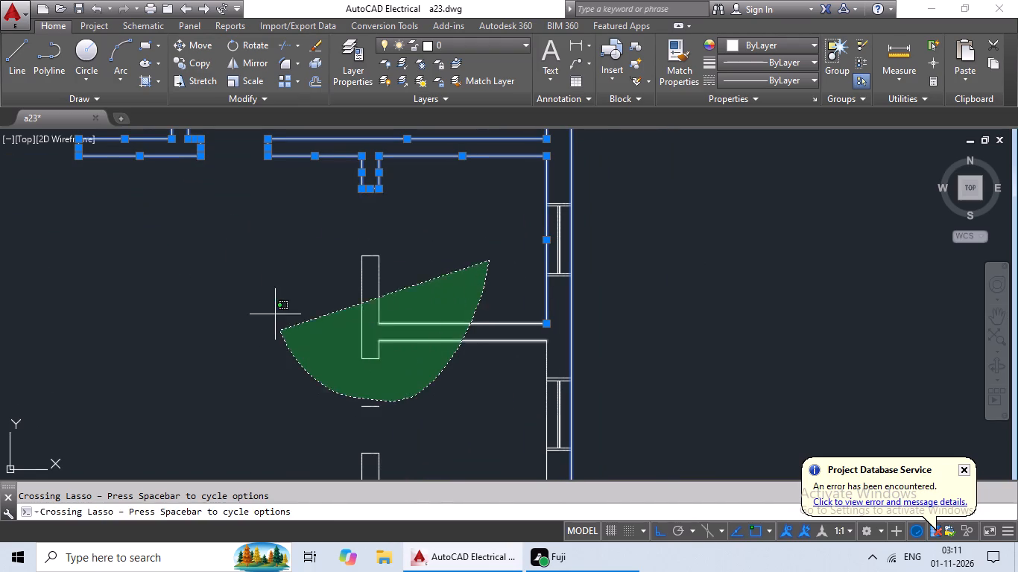
left_click_drag(274, 307, 269, 244)
middle_click_drag(421, 322, 443, 223)
left_click_drag(440, 315, 350, 250)
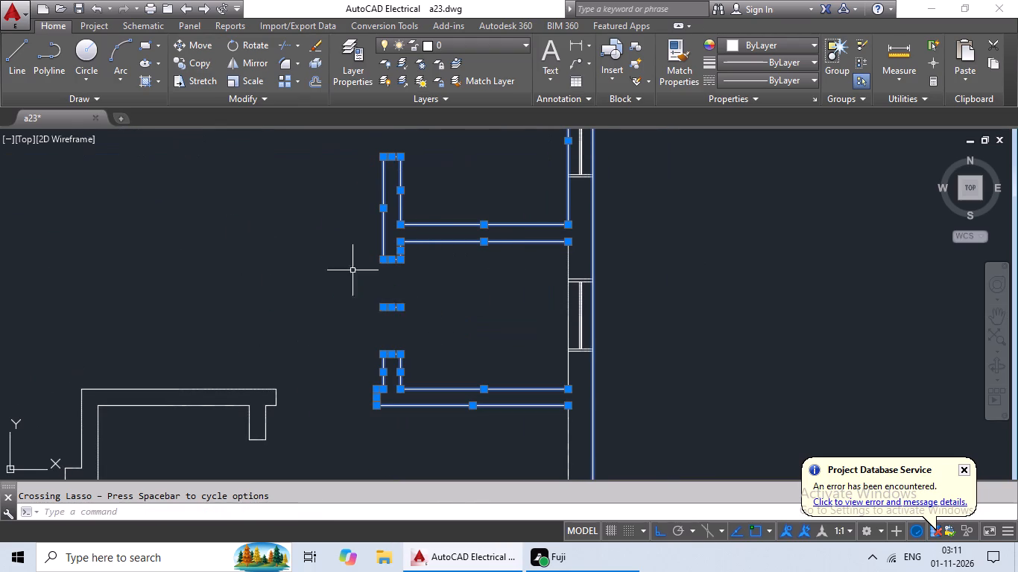
Add the north, west and east wall lines of the room directly north of the crossed shaft to the selection.
middle_click_drag(420, 317, 481, 276)
middle_click_drag(393, 302, 496, 252)
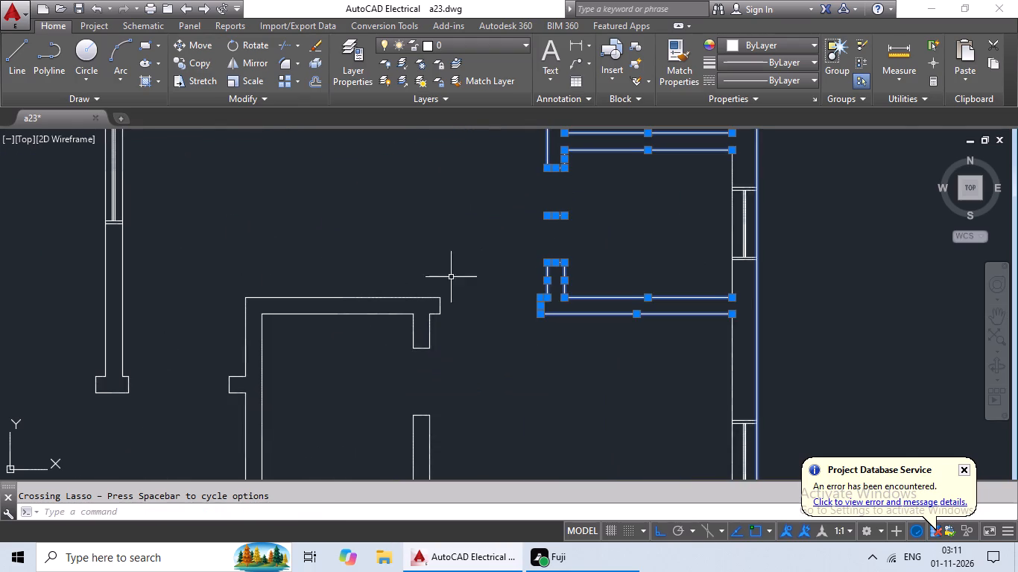
scroll(441, 283, "up", 1)
left_click_drag(458, 281, 218, 238)
middle_click_drag(323, 248, 489, 153)
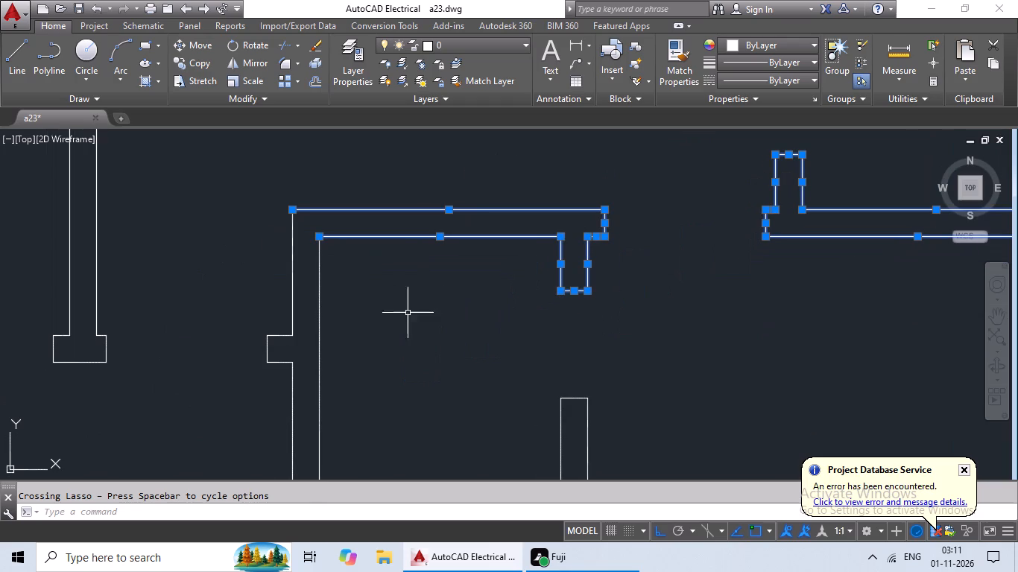
left_click_drag(417, 324, 253, 286)
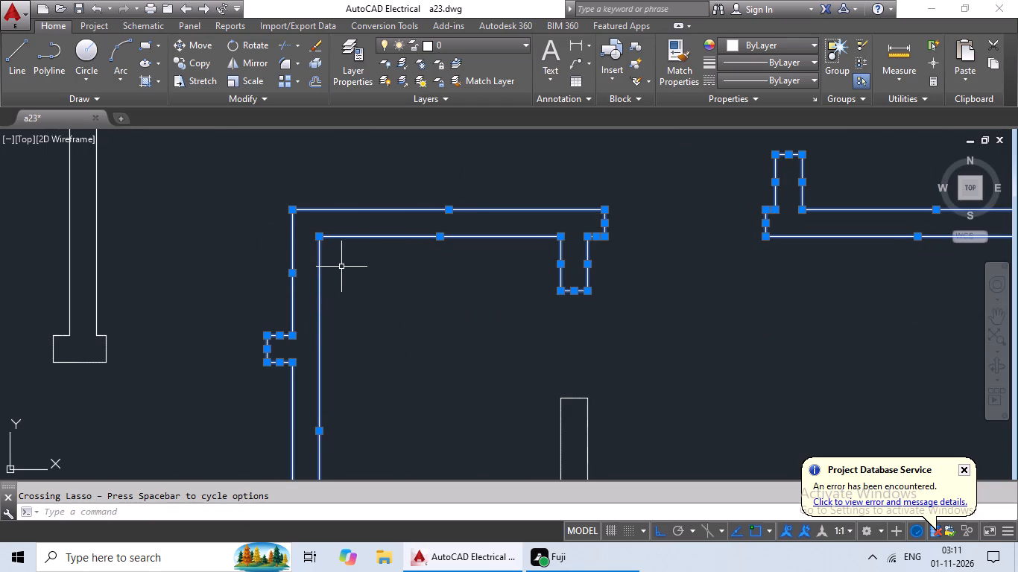
middle_click_drag(383, 307, 403, 236)
scroll(458, 276, "down", 1)
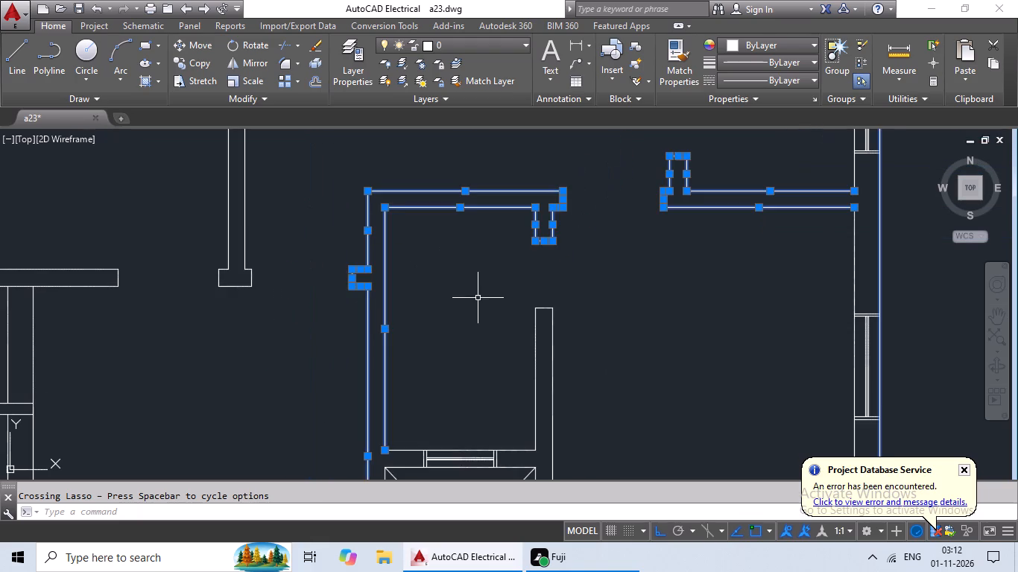
middle_click_drag(479, 299, 434, 205)
left_click_drag(586, 255, 428, 171)
Add the inner east wall line of the room east of the shaft and both lines of its south partition.
scroll(563, 230, "down", 1)
middle_click_drag(554, 231, 427, 239)
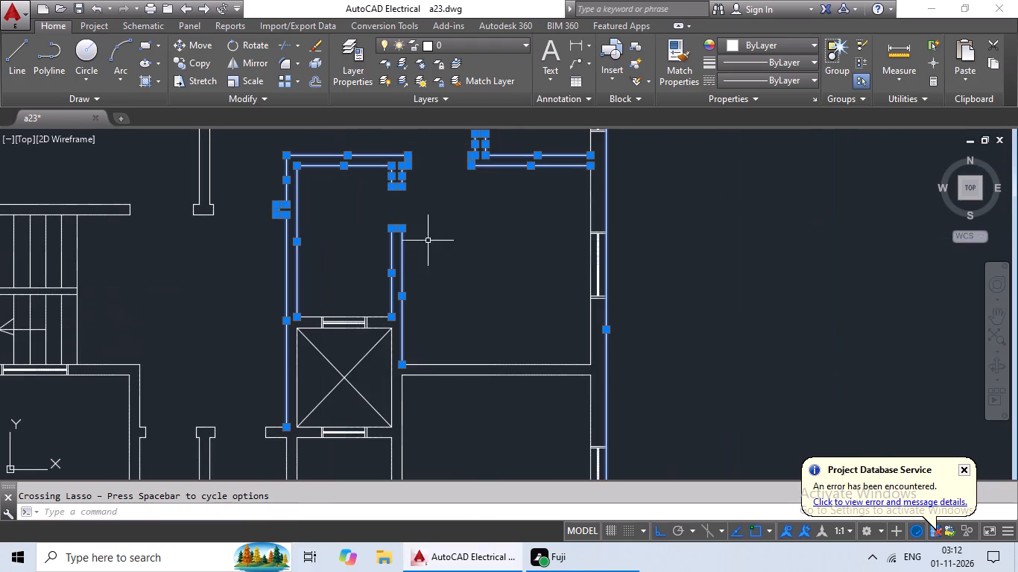
scroll(635, 207, "up", 2)
left_click_drag(654, 186, 362, 252)
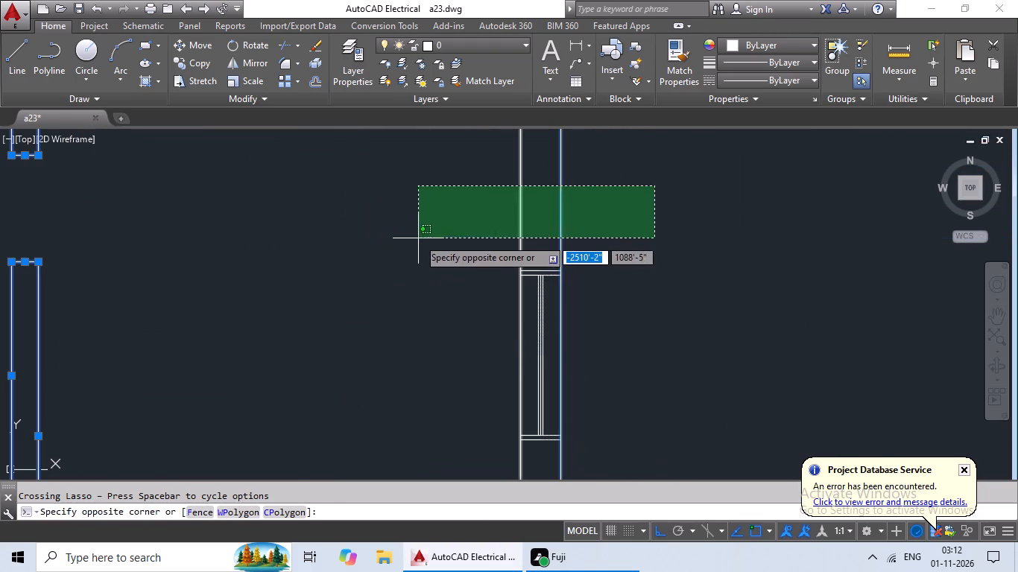
left_click(418, 238)
scroll(423, 247, "down", 3)
middle_click_drag(423, 250, 377, 378)
middle_click_drag(417, 325, 474, 227)
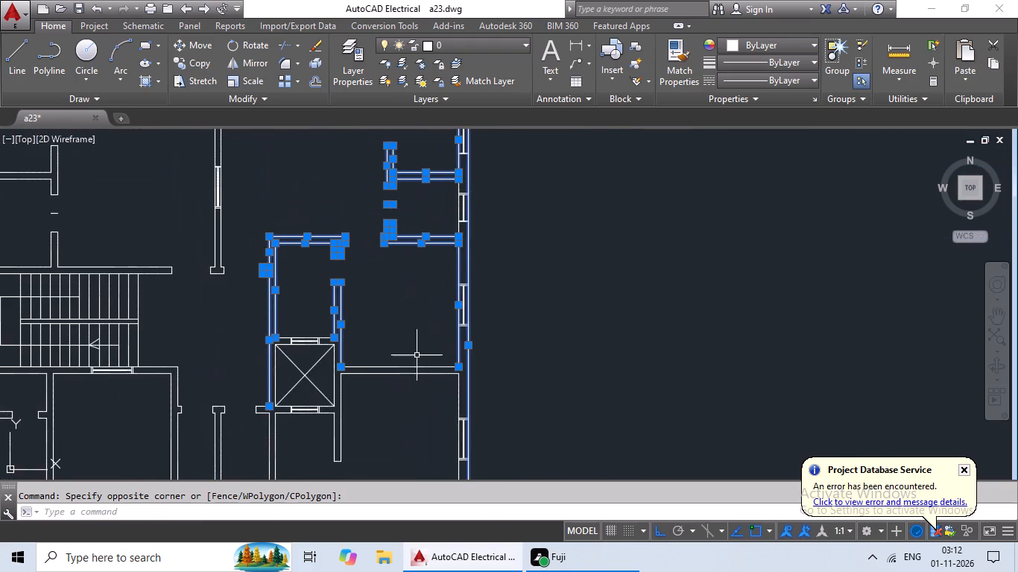
scroll(402, 387, "up", 3)
left_click_drag(447, 267, 357, 404)
left_click_drag(357, 405, 373, 391)
scroll(405, 389, "down", 1)
Add the wall lines of the room south of the crossed shaft, including both sides of its east door opening.
middle_click_drag(410, 386, 422, 363)
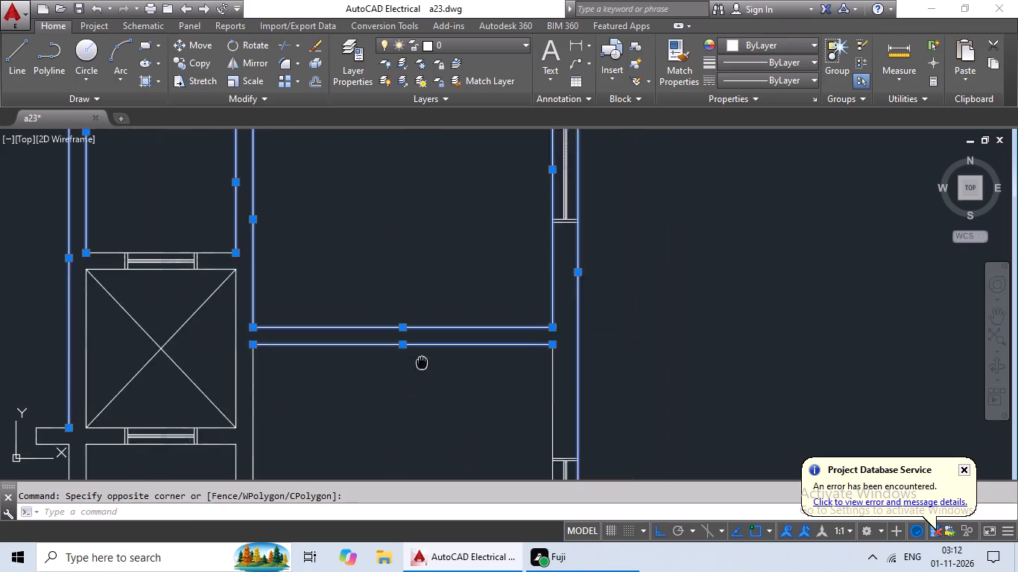
middle_click_drag(422, 363, 472, 228)
left_click_drag(455, 263, 187, 385)
middle_click_drag(373, 386, 458, 224)
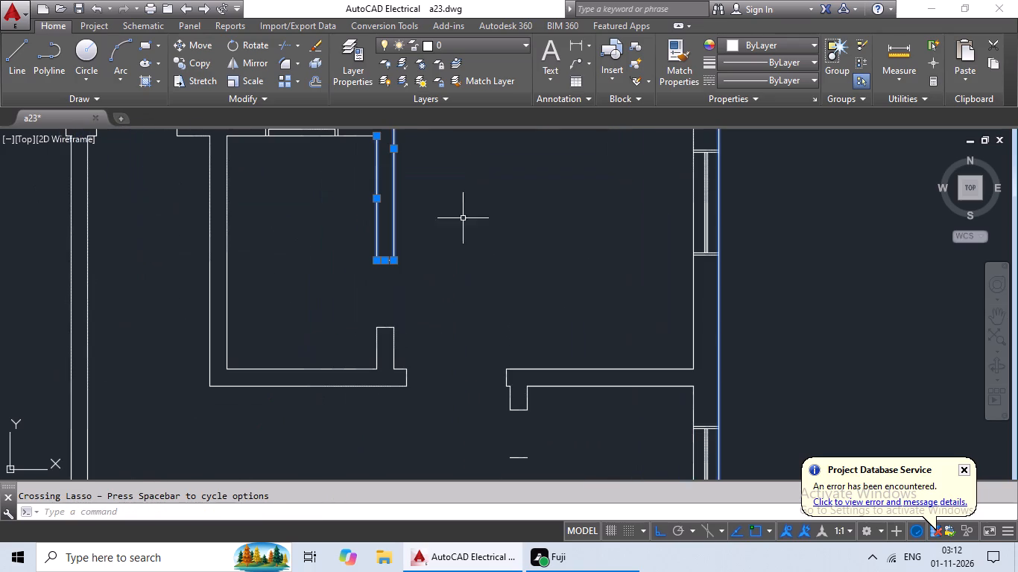
left_click_drag(443, 303, 174, 293)
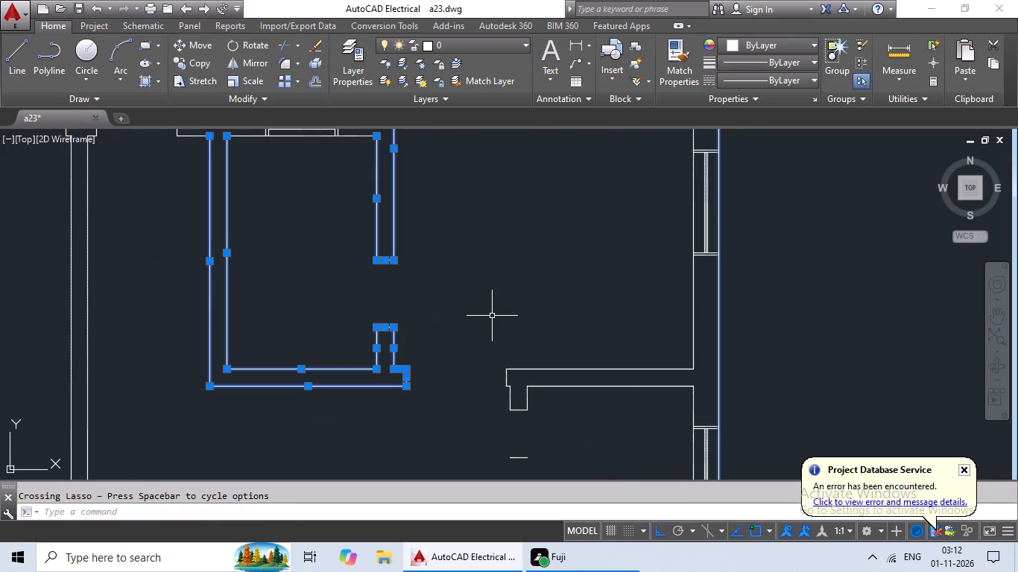
Add the north wall, door jambs, south partition and inner east wall of the upper small southeastern room to the selection.
middle_click_drag(463, 289, 421, 246)
left_click_drag(505, 257, 519, 364)
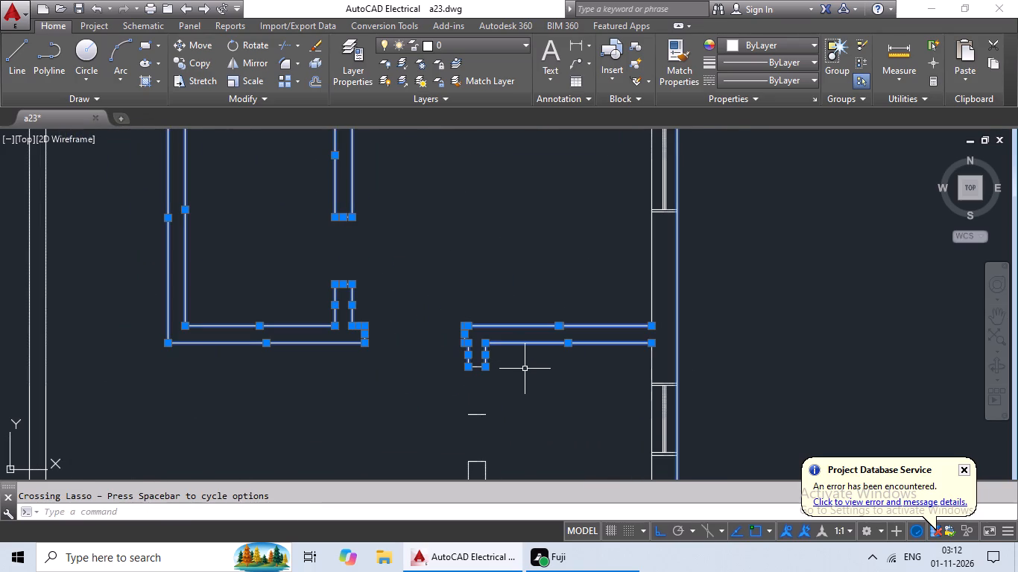
middle_click_drag(528, 385, 514, 285)
left_click_drag(543, 355, 393, 363)
middle_click_drag(522, 367, 502, 279)
left_click_drag(513, 340, 390, 322)
middle_click_drag(502, 340, 420, 364)
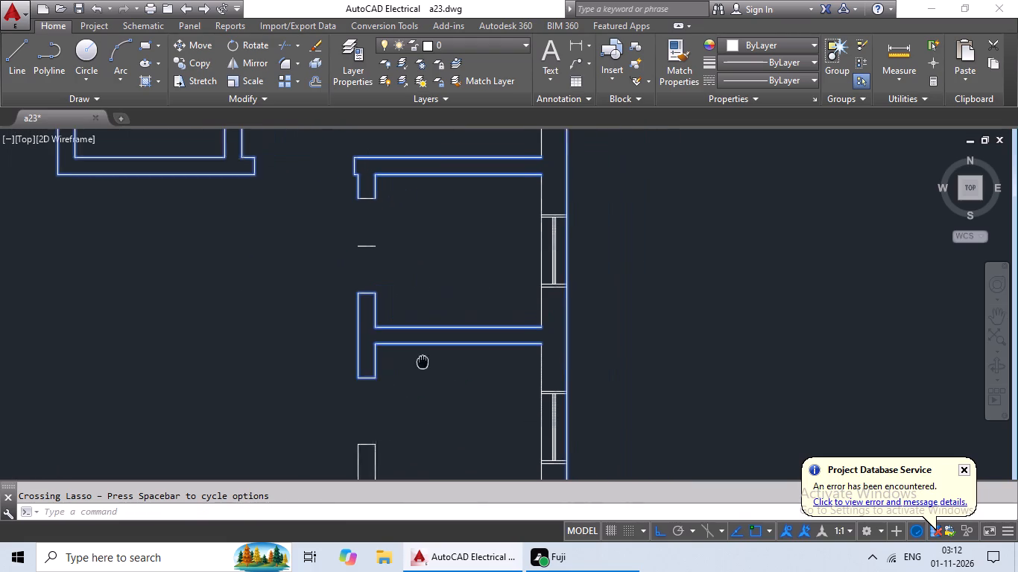
middle_click_drag(420, 364, 418, 365)
scroll(531, 322, "up", 3)
left_click_drag(689, 278, 403, 338)
scroll(461, 320, "down", 2)
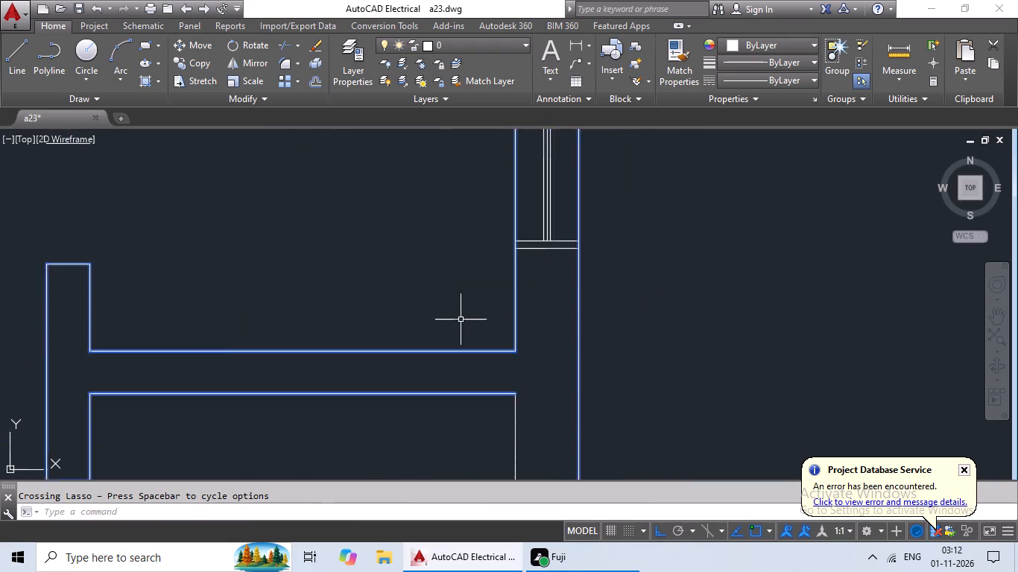
Add the inner east wall, lower door jamb and south wall of the lower small southeastern room to the selection.
middle_click_drag(461, 325, 453, 283)
middle_click_drag(575, 304, 564, 243)
left_click_drag(595, 254, 431, 323)
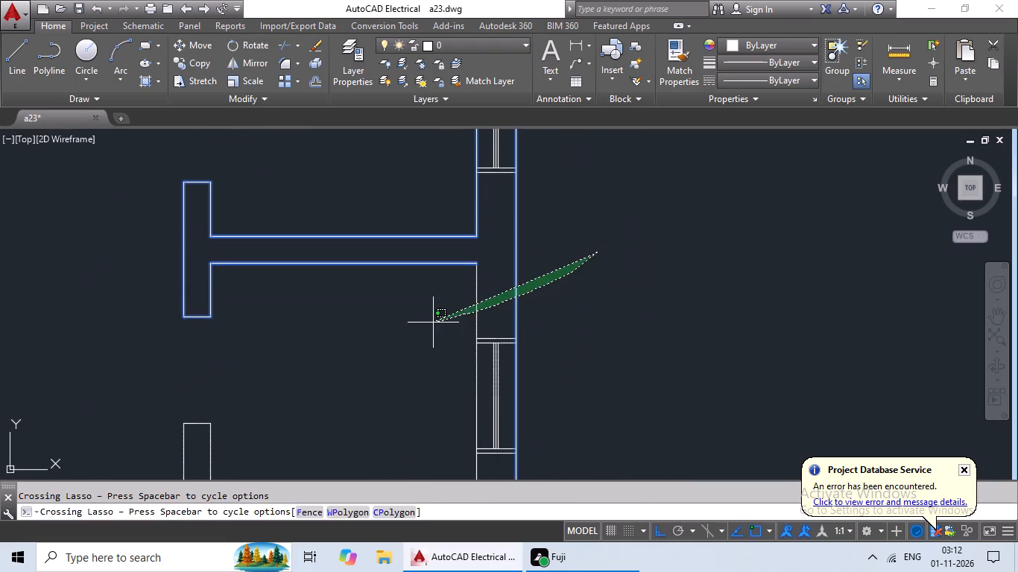
left_click_drag(431, 323, 430, 323)
scroll(468, 304, "down", 2)
middle_click_drag(458, 325, 459, 245)
left_click_drag(451, 287, 338, 257)
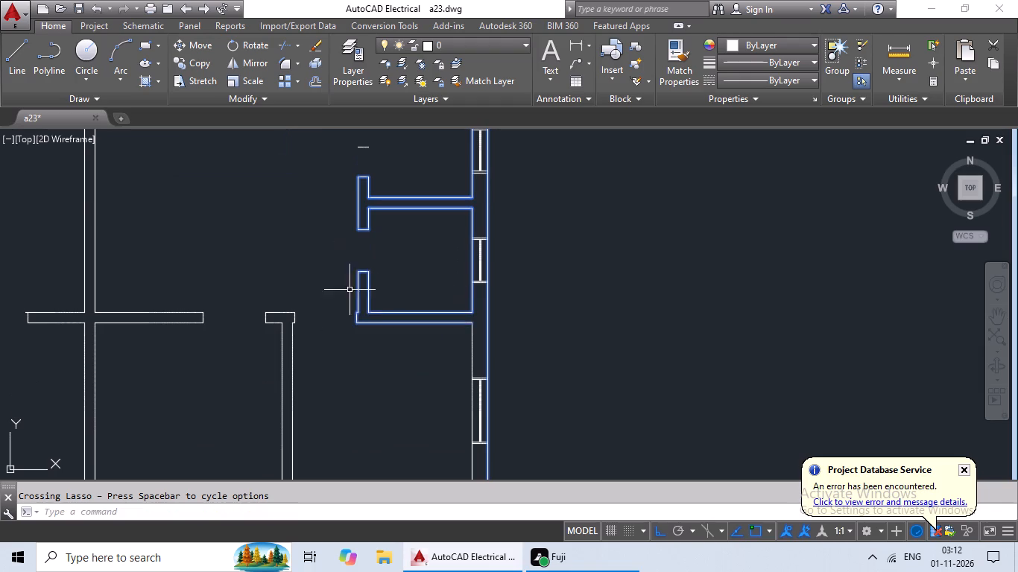
Add the west wall, south partition and inner east wall line of the large southeast room to the selection.
middle_click_drag(386, 300, 494, 251)
left_click_drag(438, 238, 464, 334)
middle_click_drag(417, 369, 382, 188)
left_click_drag(438, 203, 357, 267)
middle_click_drag(441, 251, 377, 357)
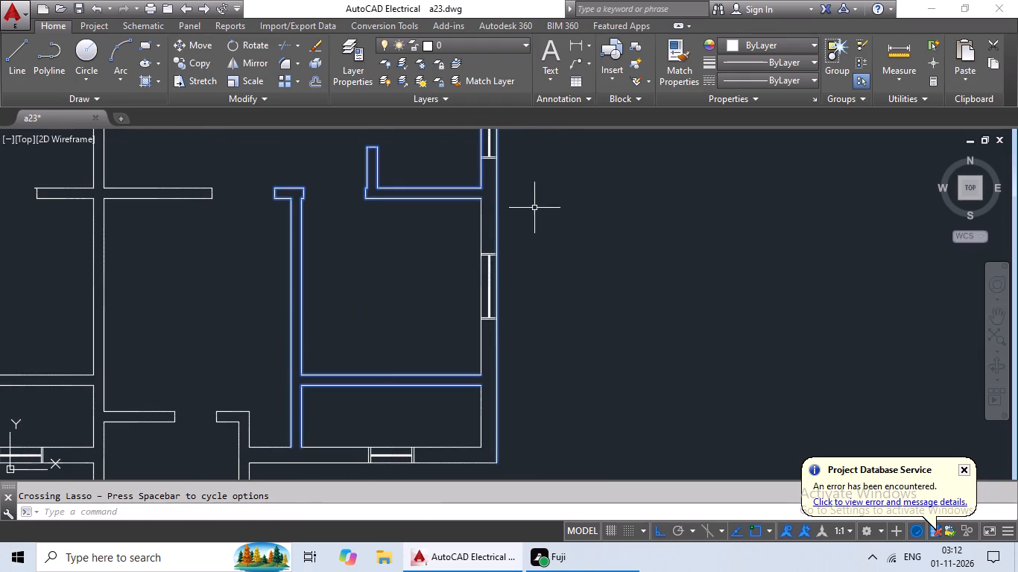
left_click_drag(535, 205, 405, 247)
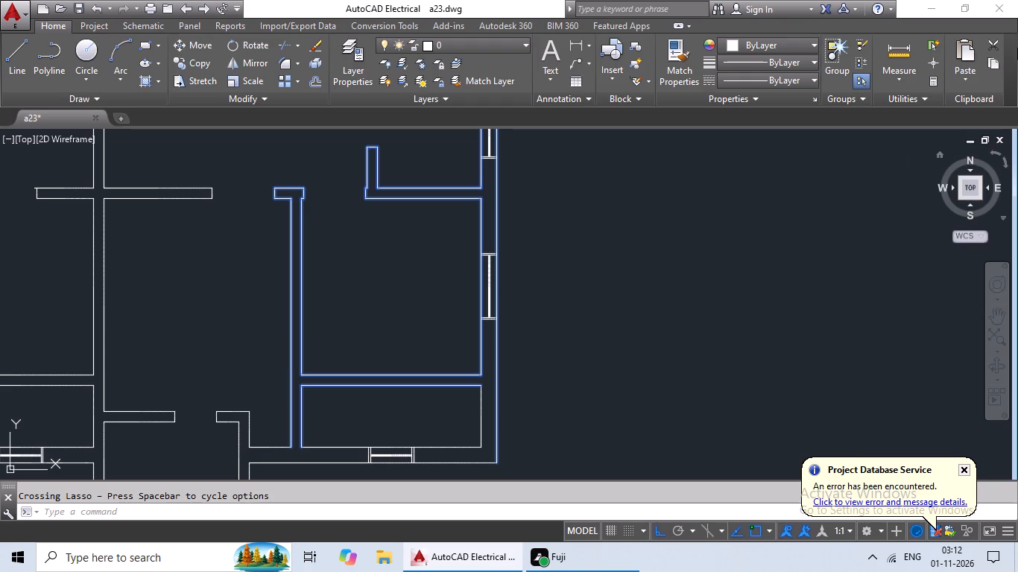
Add the inner east and south lines of the narrow southeast corner room and the outer south wall line.
scroll(430, 316, "down", 1)
middle_click_drag(434, 326, 435, 250)
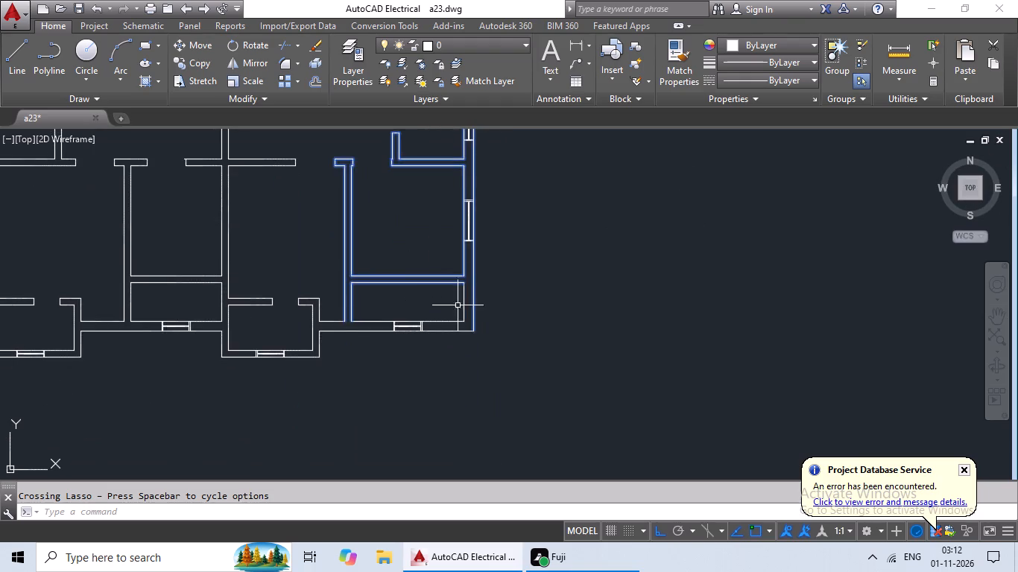
scroll(455, 323, "up", 4)
left_click_drag(622, 238, 416, 276)
left_click_drag(441, 258, 369, 404)
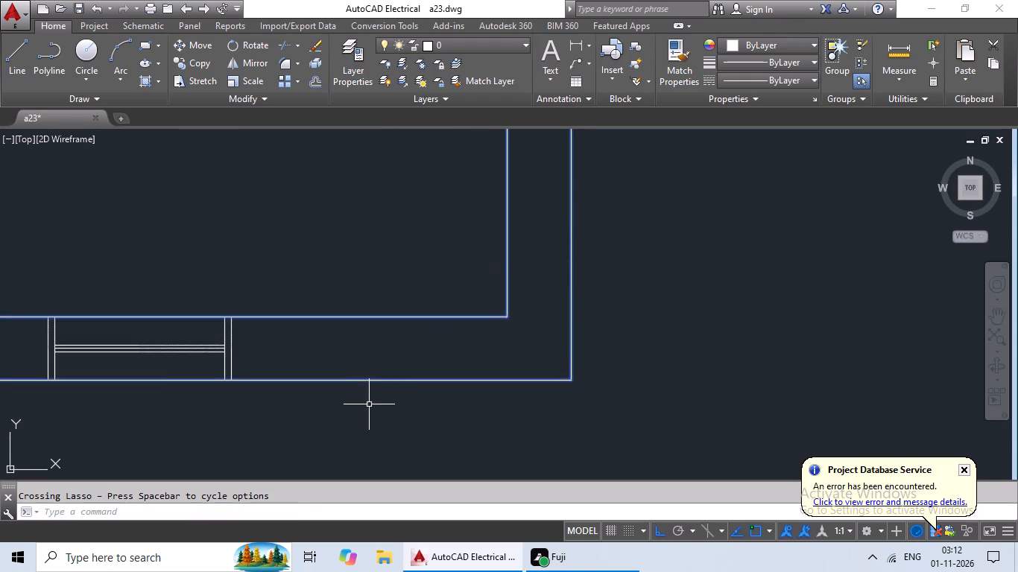
Add the east wall, eastern door jamb and adjoining short wall line of the eastern room projecting from the plan's south side.
scroll(417, 393, "down", 3)
middle_click_drag(408, 393, 589, 343)
scroll(449, 366, "up", 2)
left_click_drag(437, 345, 243, 340)
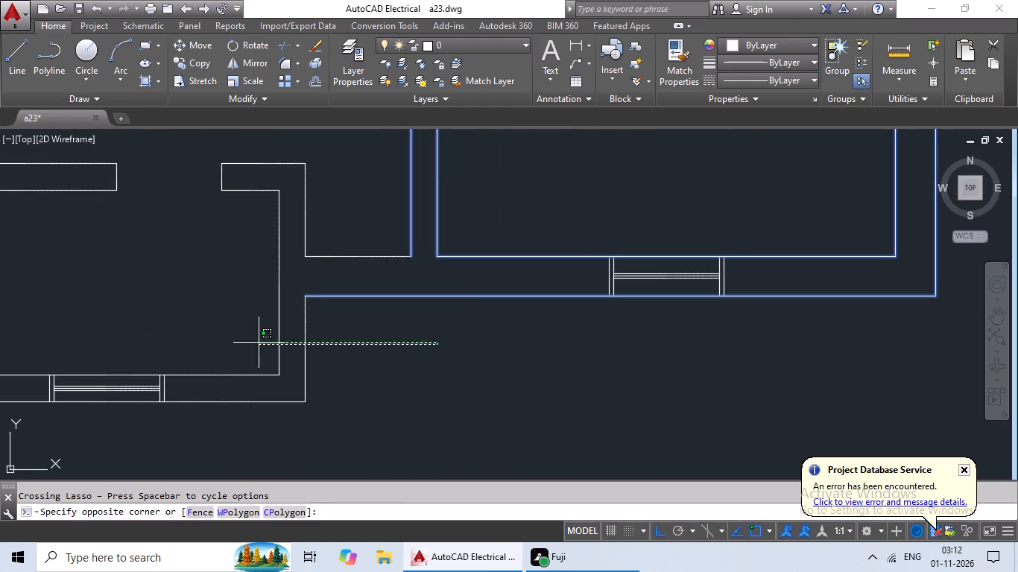
left_click_drag(243, 340, 154, 301)
middle_click_drag(352, 190, 351, 260)
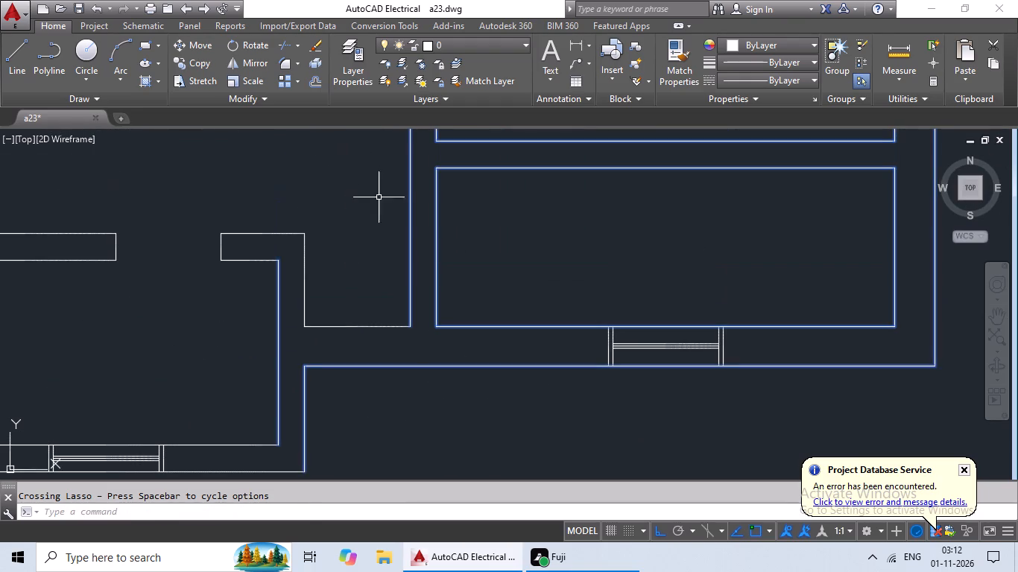
left_click_drag(381, 190, 290, 293)
middle_click_drag(377, 303, 376, 241)
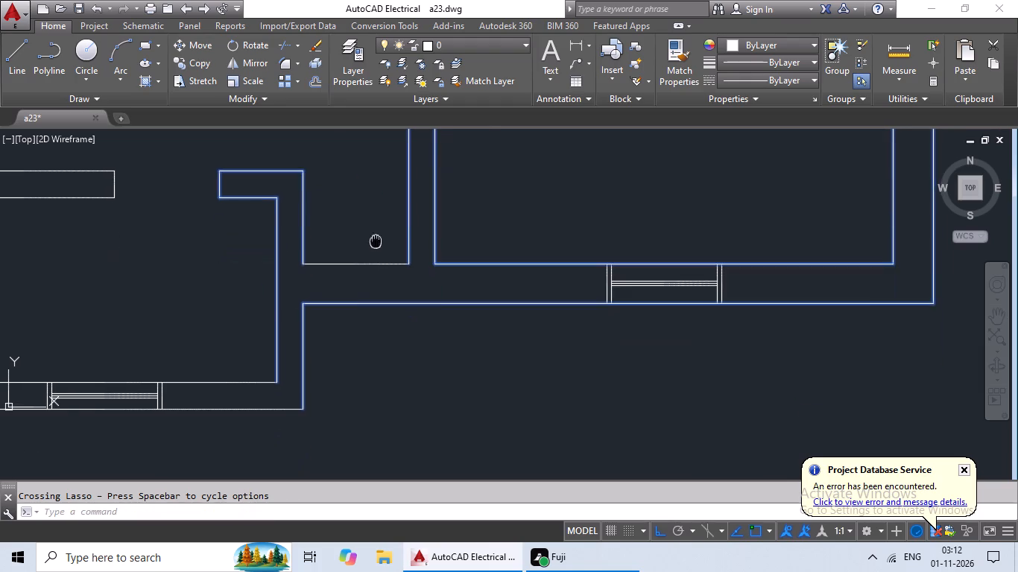
scroll(372, 248, "up", 2)
left_click_drag(376, 219, 317, 396)
Add the south and west wall lines of the eastern room projecting from the plan's south side to the selection.
scroll(350, 378, "down", 1)
middle_click_drag(350, 378, 398, 219)
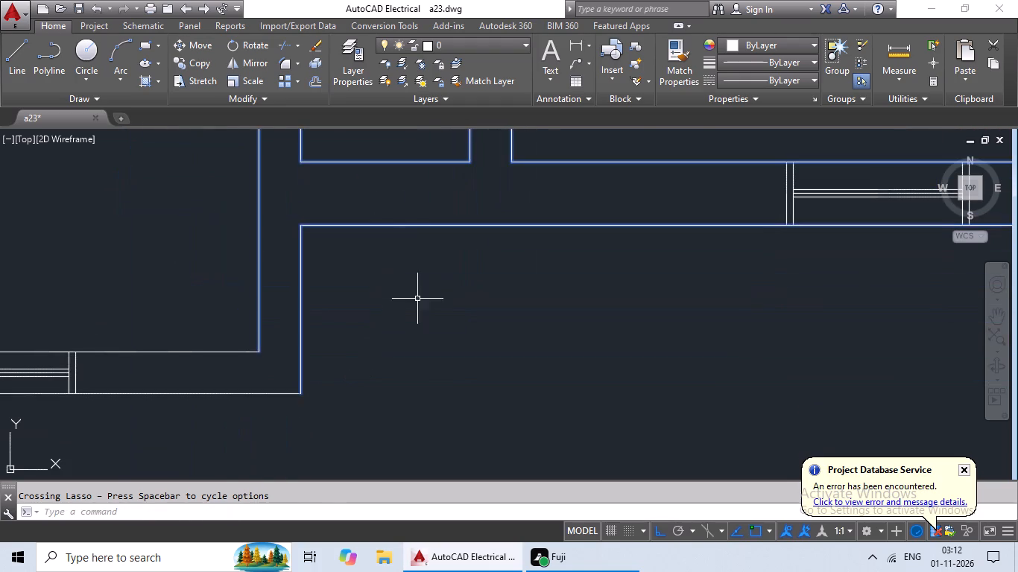
middle_click_drag(417, 365, 531, 283)
left_click_drag(309, 215, 268, 389)
scroll(341, 363, "down", 3)
middle_click_drag(344, 361, 565, 352)
scroll(477, 298, "up", 4)
left_click_drag(475, 261, 21, 458)
scroll(247, 366, "down", 3)
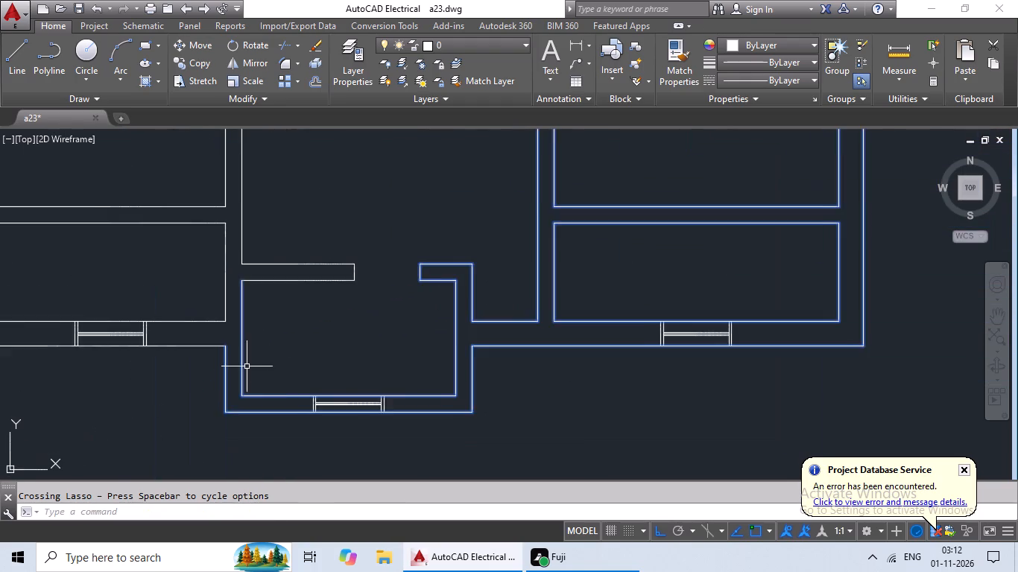
Add the eastern projecting room's western door-jamb partition and the adjoining wall and partition lines northwest of it to the selection.
middle_click_drag(262, 357, 240, 425)
left_click_drag(307, 270, 205, 349)
middle_click_drag(303, 299, 399, 315)
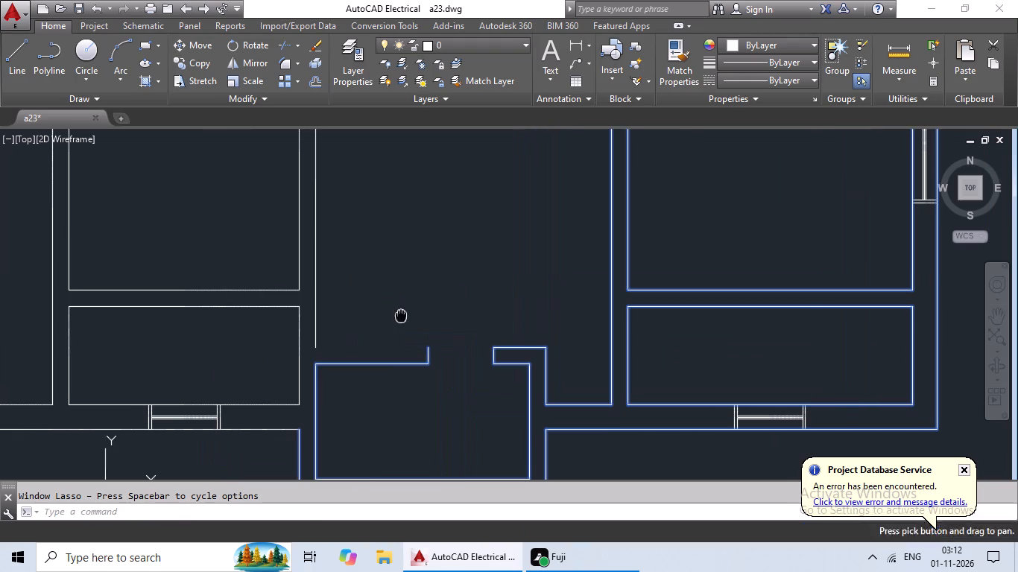
left_click_drag(396, 296, 213, 244)
Add the south wall lines and west wall of the narrow room between the two projecting south rooms to the selection.
scroll(274, 302, "down", 1)
middle_click_drag(274, 338, 294, 267)
scroll(300, 286, "up", 4)
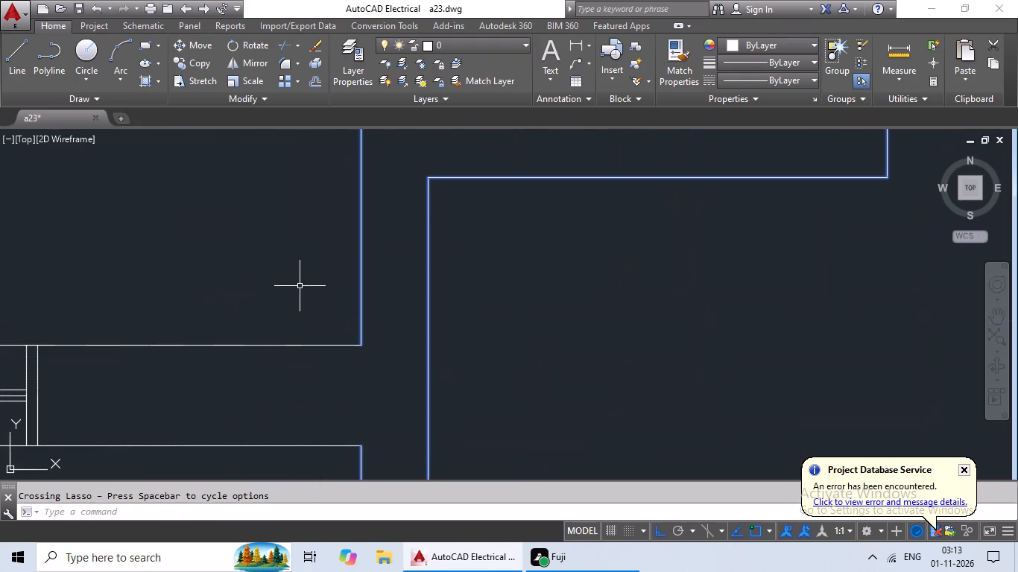
left_click_drag(297, 273, 223, 474)
scroll(281, 391, "down", 3)
middle_click_drag(282, 398, 467, 350)
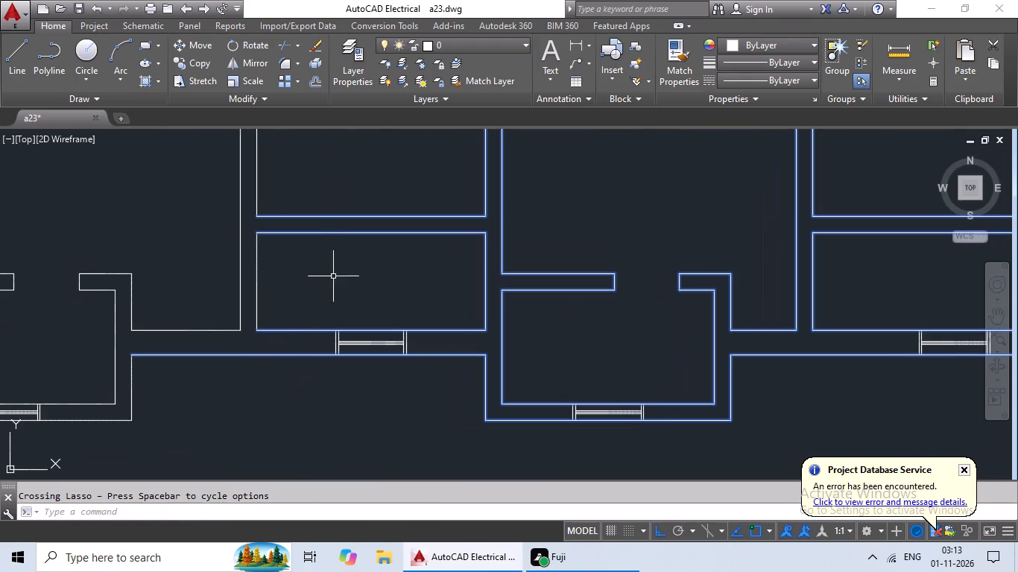
left_click_drag(333, 252, 164, 296)
Add the eastern door jamb, east wall and south wall lines of the western projecting room to the selection.
middle_click_drag(203, 283, 341, 295)
left_click_drag(333, 260, 336, 387)
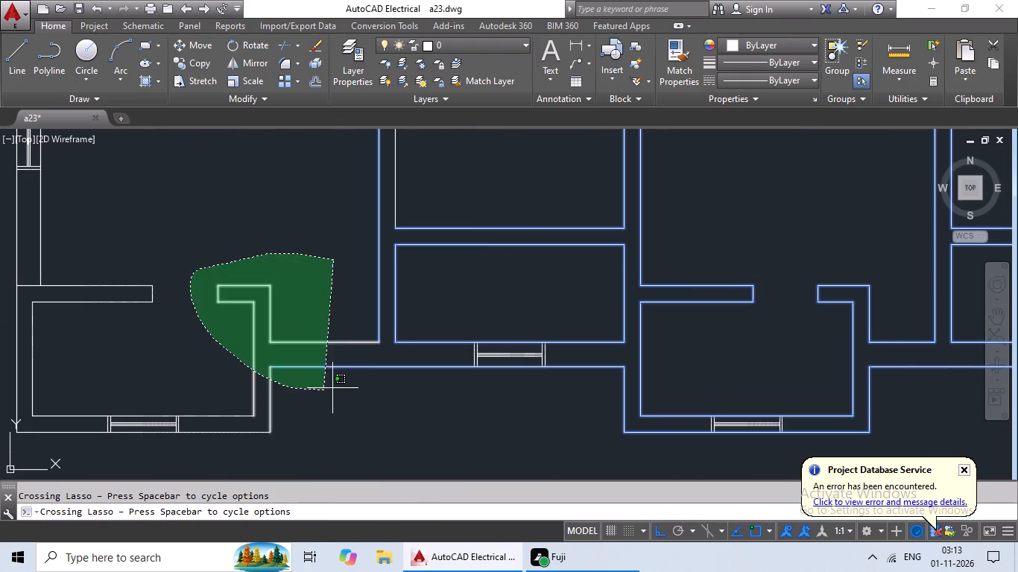
left_click_drag(336, 387, 353, 381)
middle_click_drag(379, 409, 432, 279)
left_click_drag(276, 243, 276, 366)
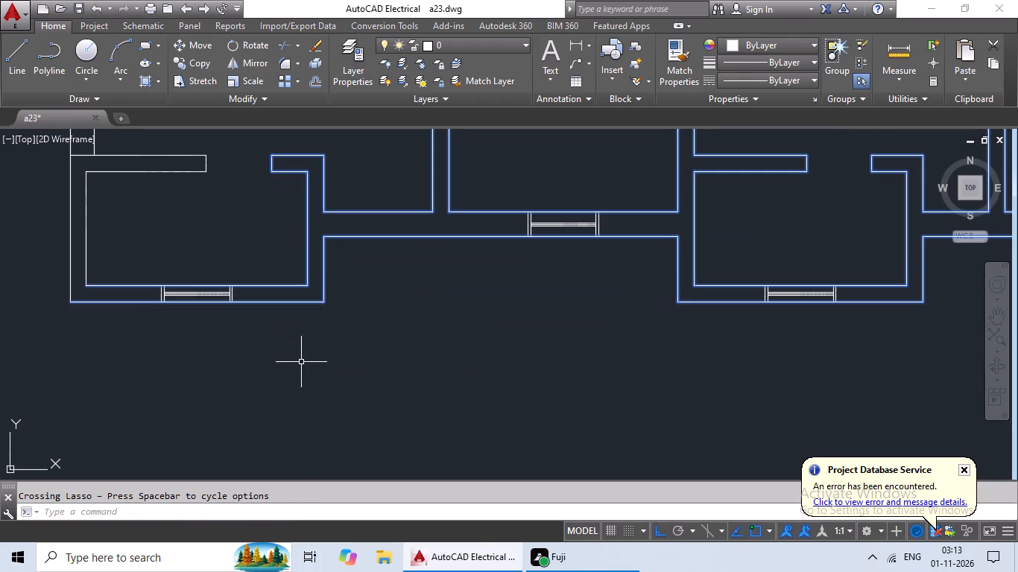
Add the west wall lines and western door-jamb partition of the western projecting room to the selection.
middle_click_drag(322, 358, 505, 399)
scroll(328, 276, "up", 2)
left_click_drag(406, 240, 0, 353)
scroll(183, 299, "down", 2)
middle_click_drag(184, 299, 155, 395)
scroll(268, 281, "up", 2)
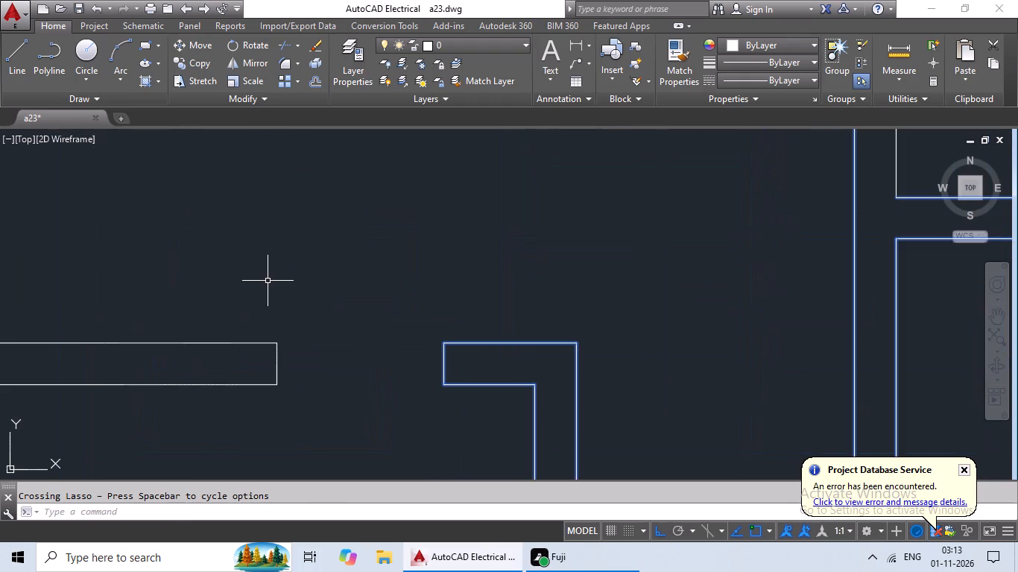
left_click_drag(278, 279, 133, 375)
Add the large southwest room's inner west wall line and the west wall line of the room east of it.
scroll(255, 334, "down", 2)
middle_click_drag(255, 334, 420, 366)
left_click_drag(374, 328, 193, 371)
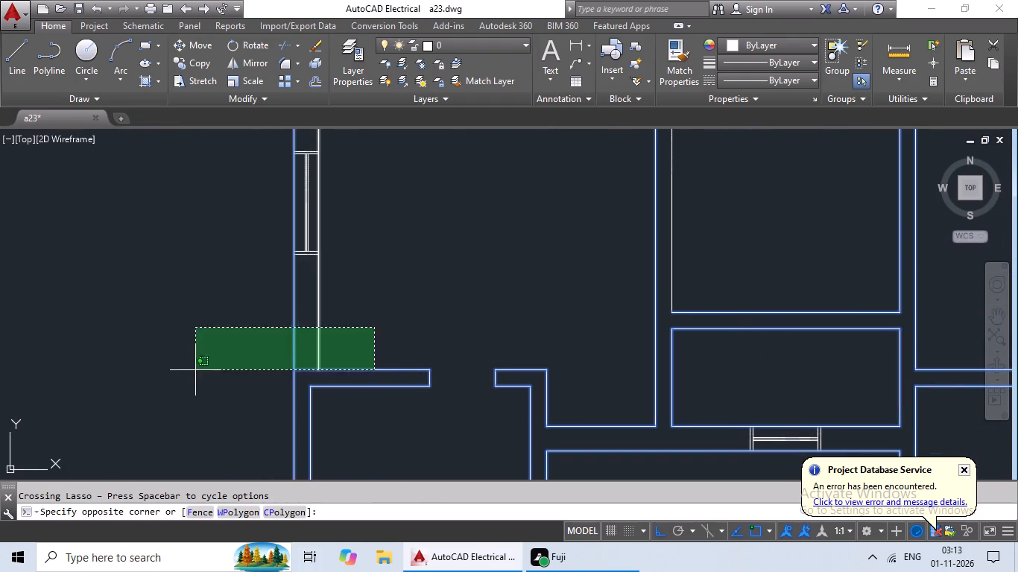
left_click_drag(193, 371, 189, 375)
scroll(318, 336, "down", 1)
left_click_drag(589, 220, 455, 289)
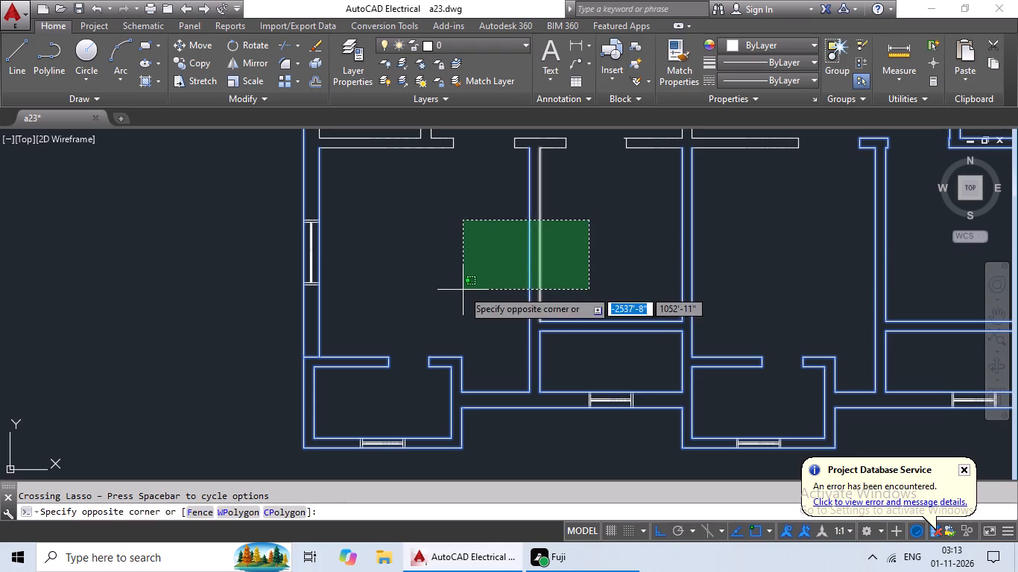
left_click(463, 290)
Add the central dividing wall and the partition crossing it north of the southern rooms to the selection.
scroll(543, 250, "down", 2)
middle_click_drag(543, 250, 470, 329)
scroll(628, 252, "up", 2)
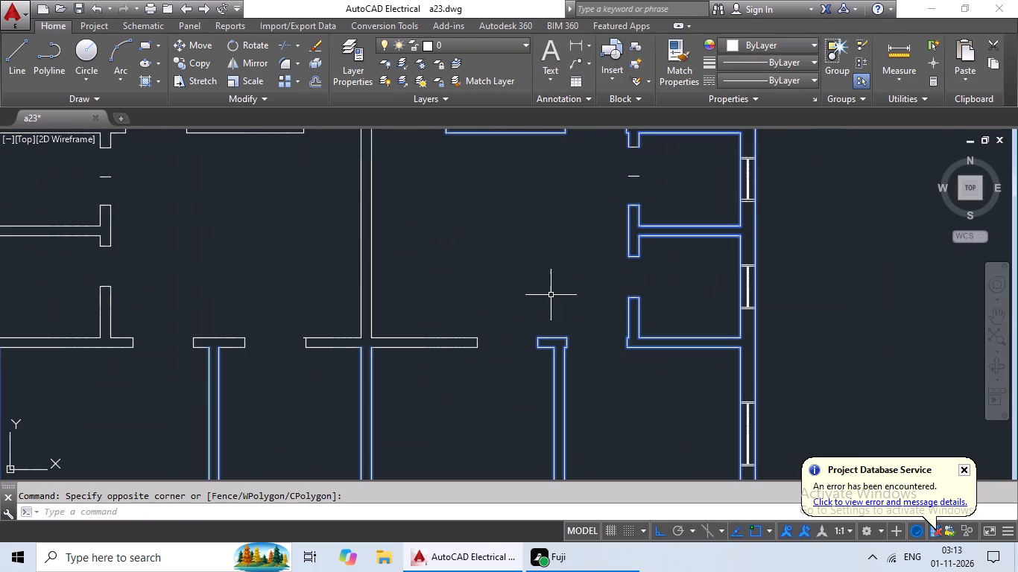
left_click_drag(551, 295, 382, 325)
left_click_drag(341, 299, 449, 375)
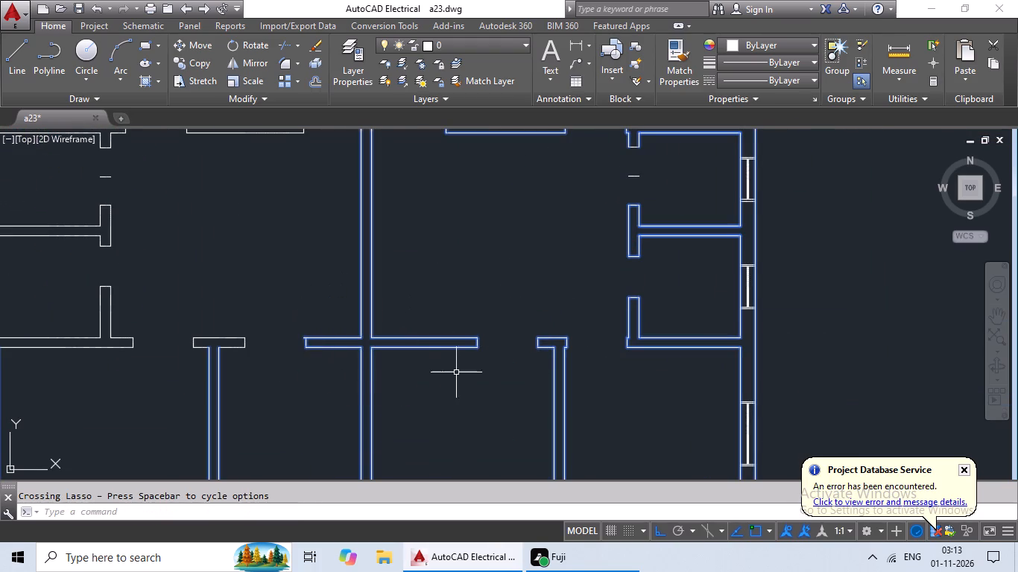
Add the L-shaped wall west of the central dividing wall to the selection.
scroll(441, 378, "up", 1)
middle_click_drag(420, 383, 362, 373)
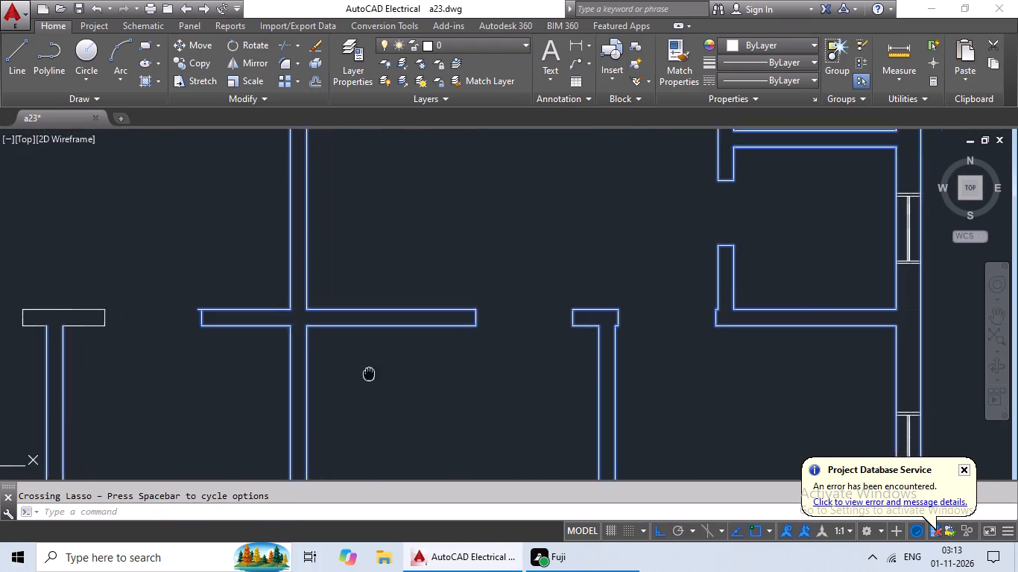
middle_click_drag(362, 373, 324, 370)
scroll(685, 319, "down", 1)
middle_click_drag(663, 332, 524, 363)
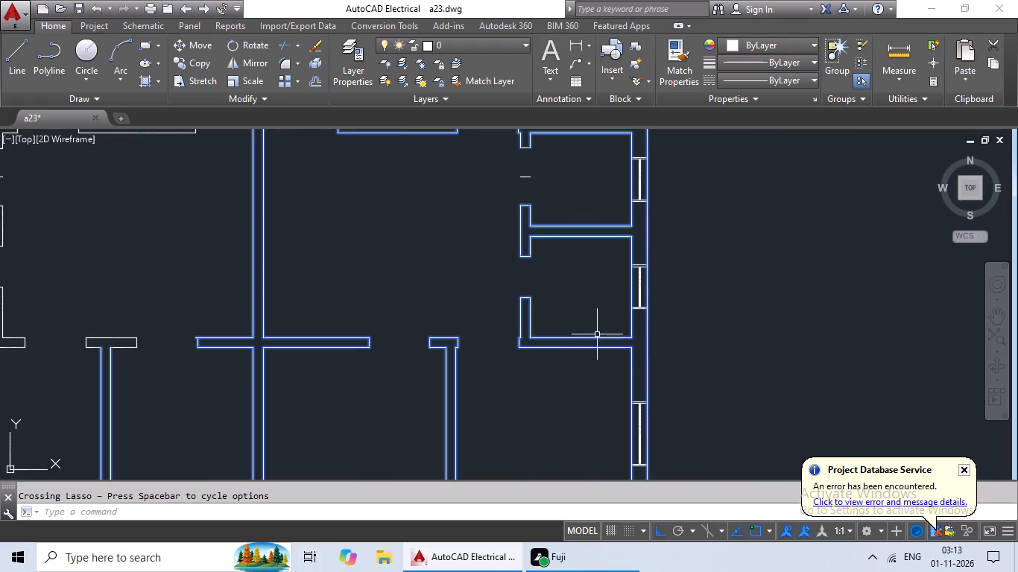
middle_click_drag(528, 296, 546, 419)
middle_click_drag(391, 339, 606, 369)
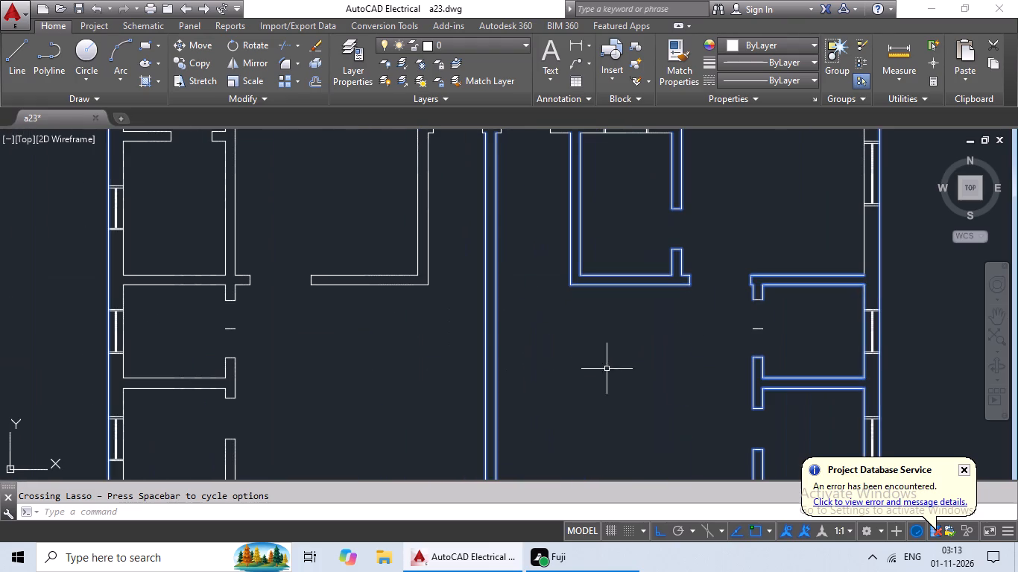
left_click_drag(462, 264, 295, 256)
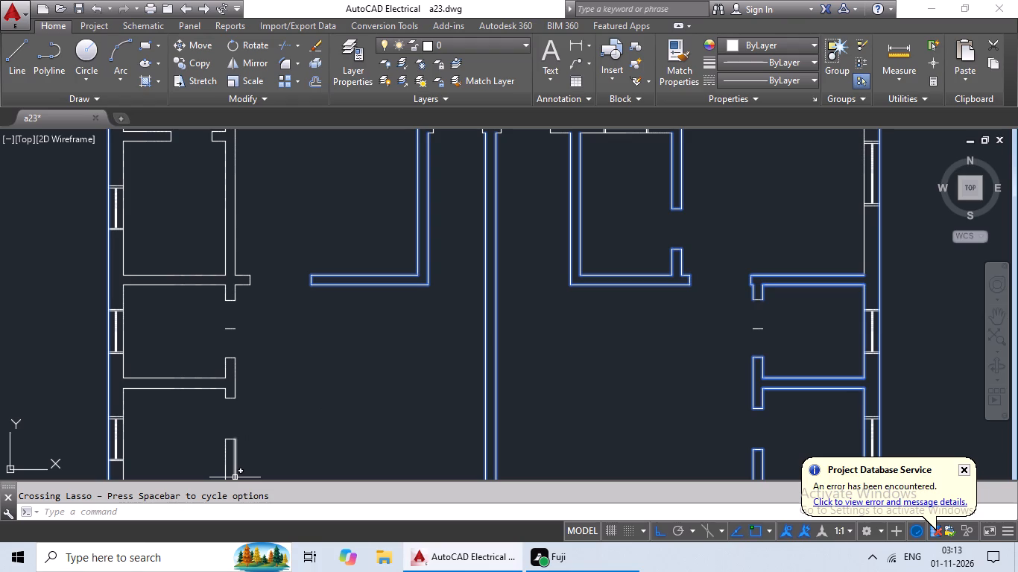
Add the T-shaped wall end and the horizontal partition with its upright door jamb north of the large southwest room.
scroll(258, 393, "down", 2)
middle_click_drag(268, 368, 271, 233)
scroll(277, 287, "up", 3)
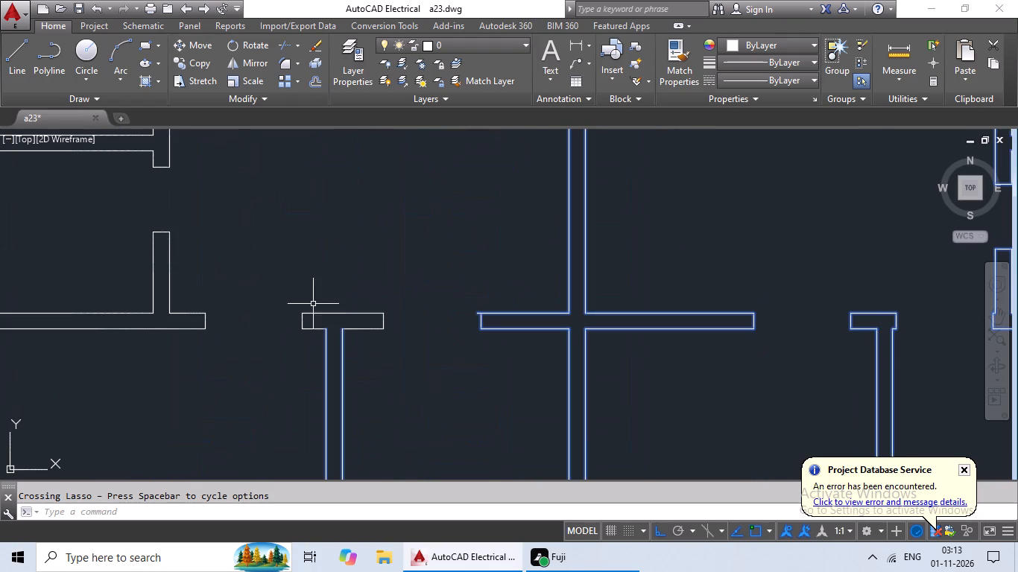
left_click_drag(417, 299, 411, 362)
left_click_drag(291, 249, 142, 364)
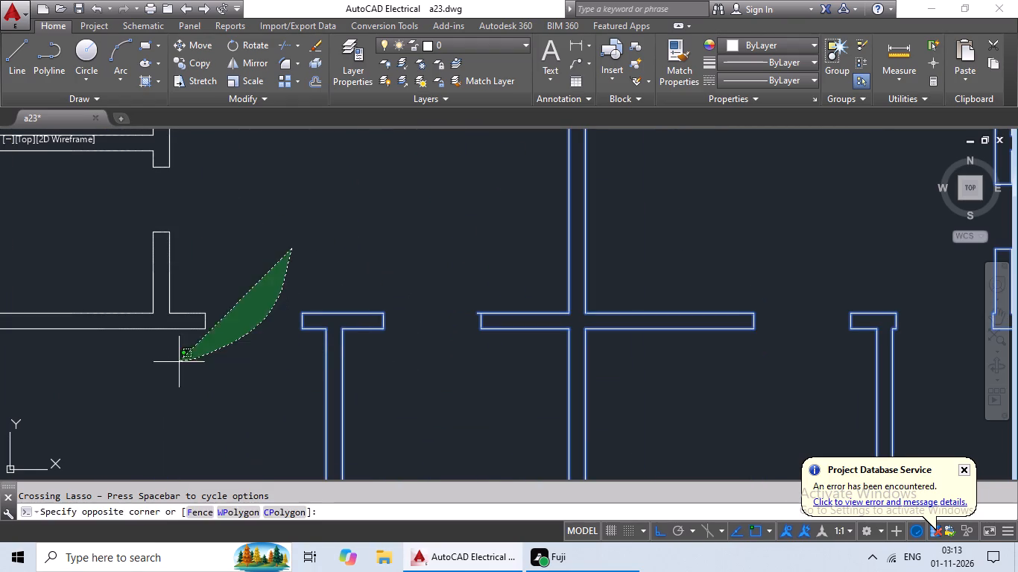
left_click_drag(142, 364, 24, 241)
middle_click_drag(114, 243, 338, 286)
left_click_drag(443, 243, 369, 344)
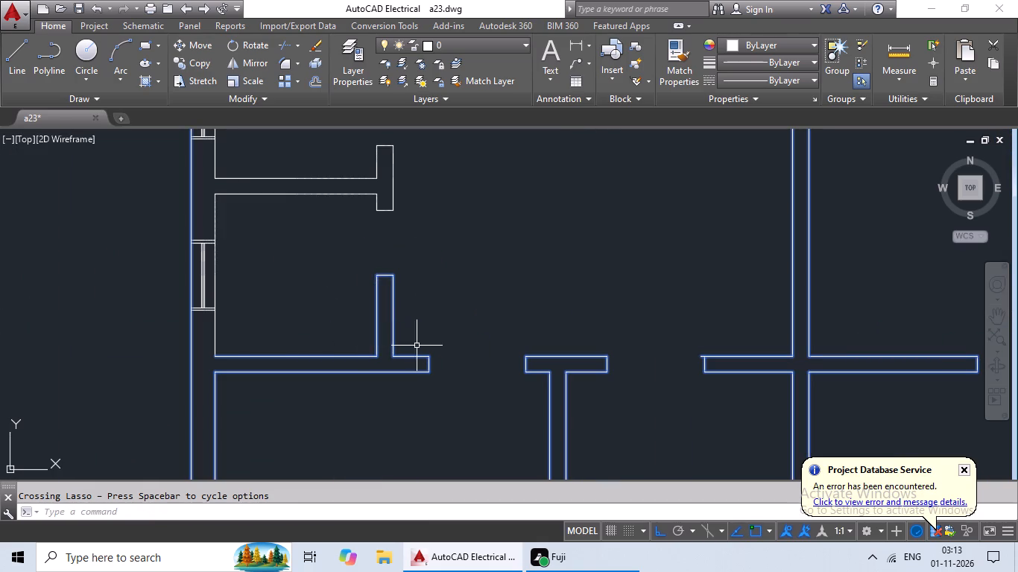
Add the southern small west room's inner west wall line and the T-ended partition on its north side to the selection.
scroll(233, 355, "up", 3)
left_click_drag(277, 260, 71, 329)
scroll(244, 296, "down", 4)
middle_click_drag(282, 275, 247, 379)
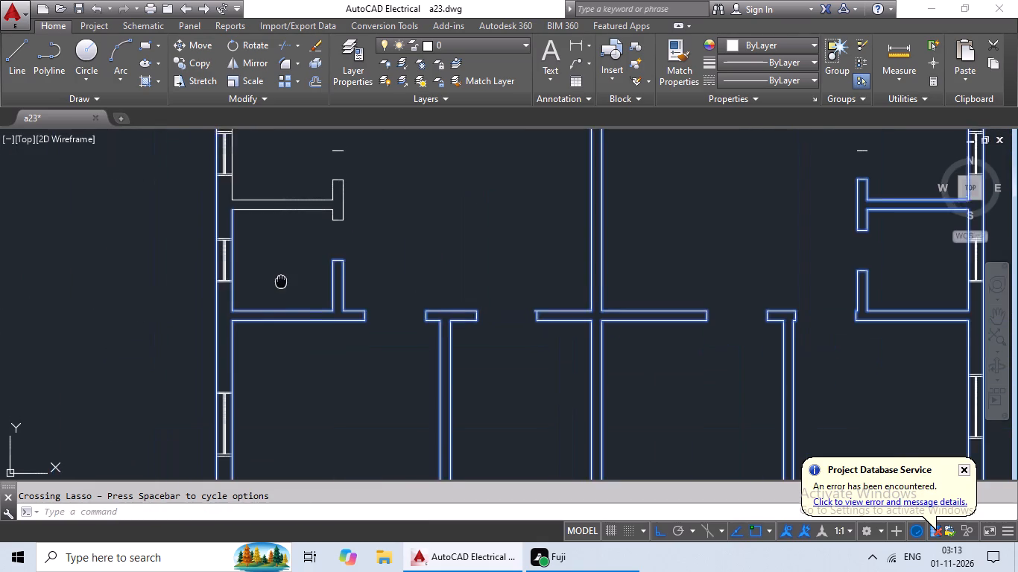
middle_click_drag(247, 379, 247, 387)
scroll(317, 282, "up", 2)
left_click_drag(361, 275, 157, 276)
Add the second small west room's inner west wall line, north partition, door jamb and the loose short line in its doorway.
middle_click_drag(186, 274, 487, 290)
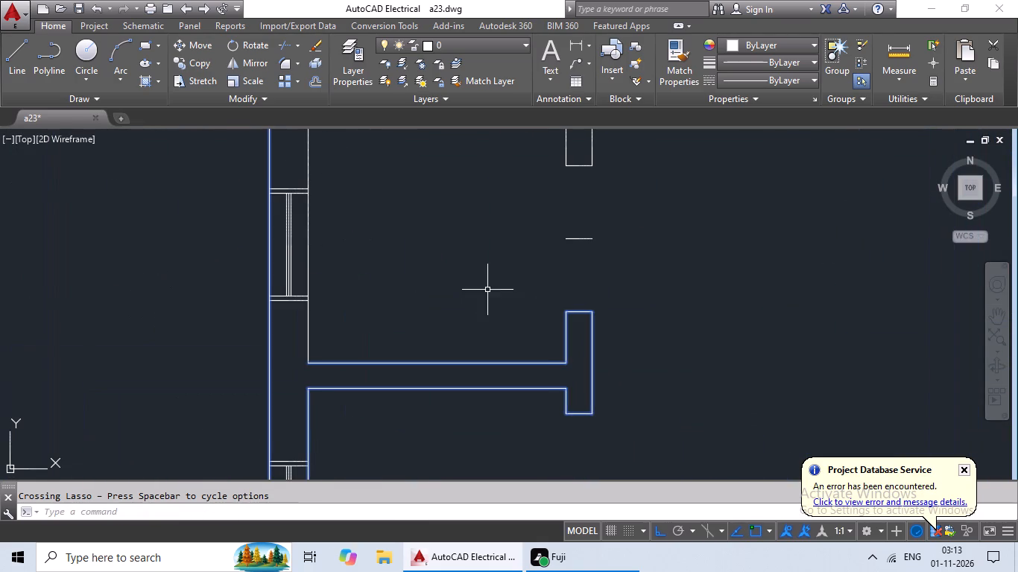
left_click_drag(487, 290, 252, 389)
left_click_drag(418, 283, 230, 390)
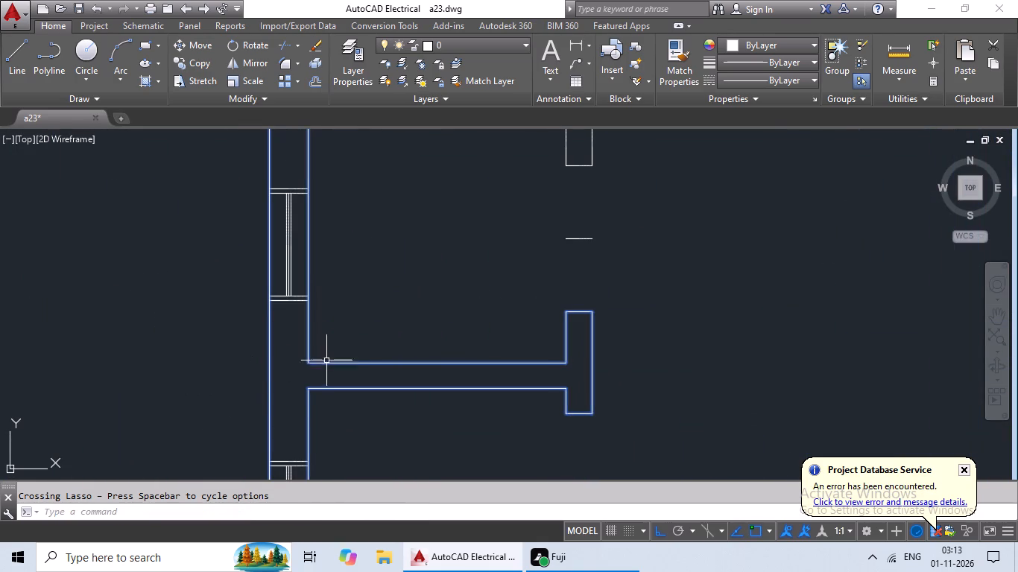
middle_click_drag(400, 290, 303, 365)
left_click_drag(619, 249, 407, 150)
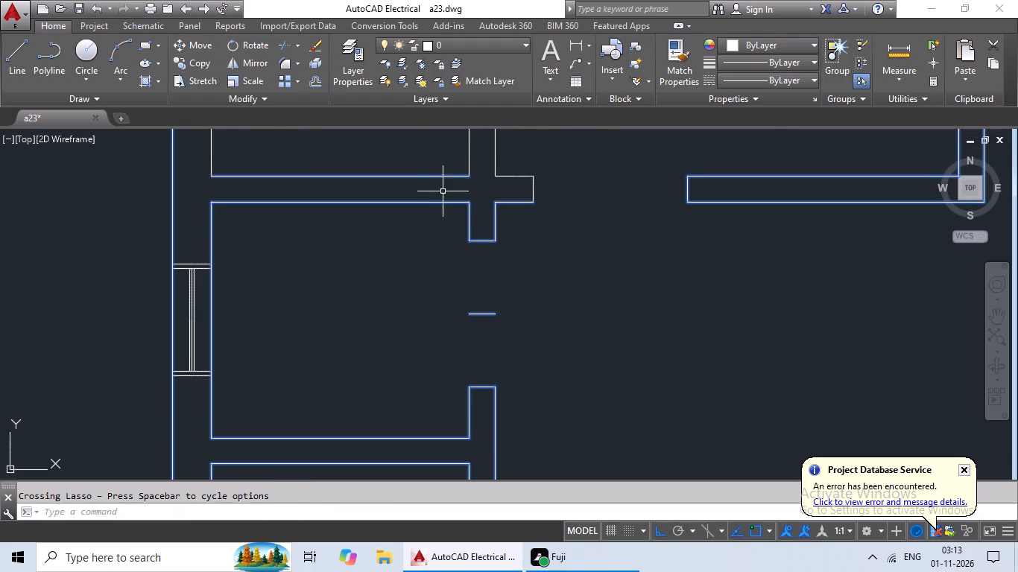
Add the east partition, door stub and inner west wall line of the room north of the small west rooms.
middle_click_drag(488, 217, 429, 332)
left_click_drag(527, 203, 343, 171)
middle_click_drag(367, 208, 651, 235)
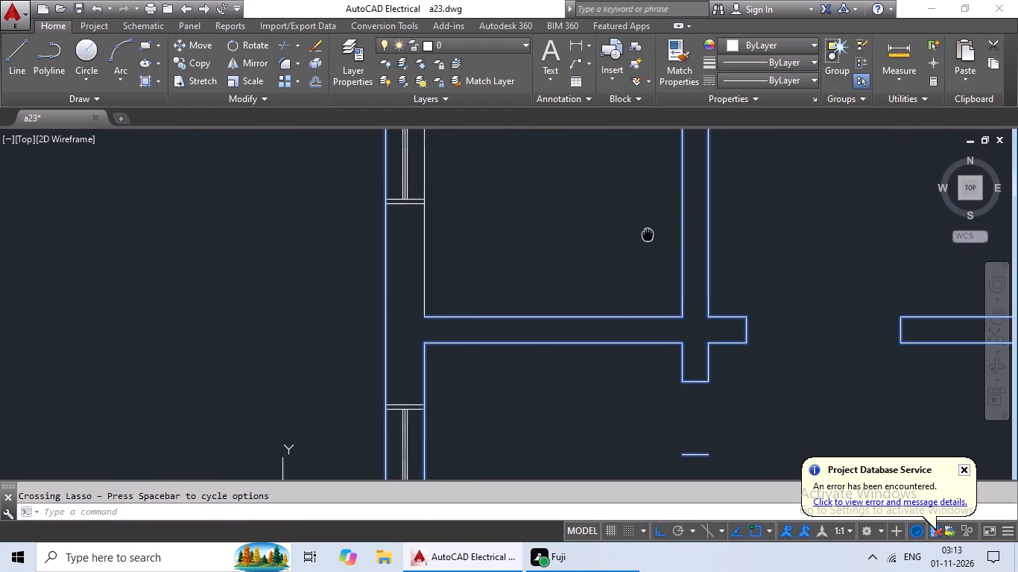
left_click_drag(564, 223, 313, 336)
Add the corridor wall and door stubs flanking the central wall south of the staircase, plus the central wall's end cap.
scroll(488, 278, "down", 3)
middle_click_drag(519, 269, 354, 360)
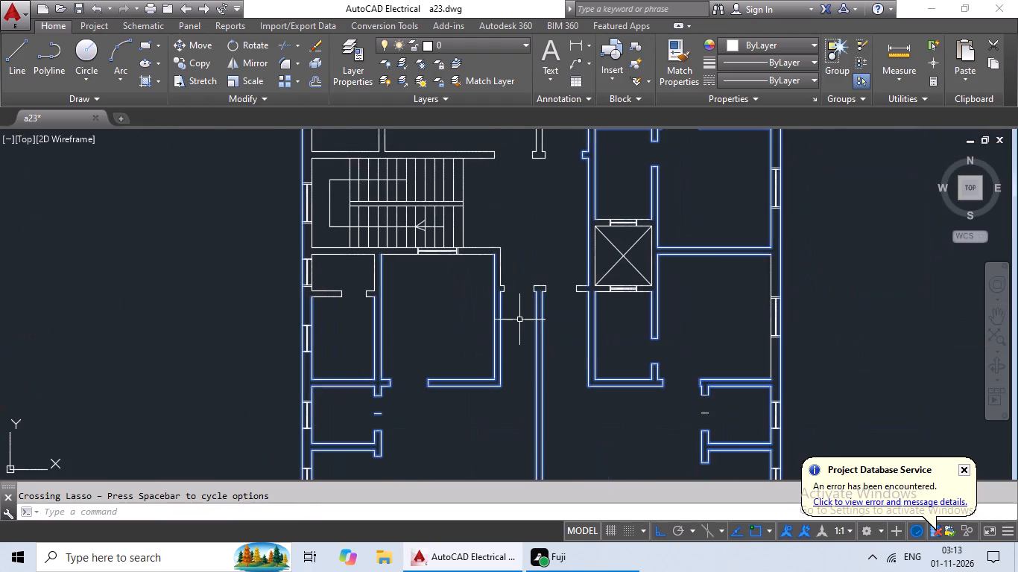
scroll(528, 276, "up", 3)
left_click_drag(527, 256, 334, 346)
left_click_drag(638, 250, 582, 265)
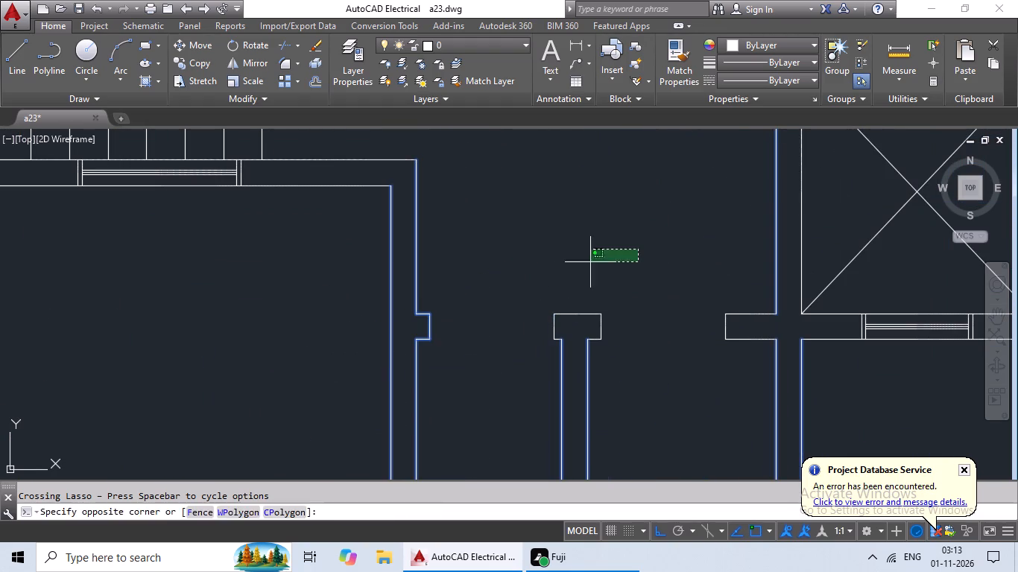
left_click_drag(582, 265, 616, 360)
middle_click_drag(629, 374, 314, 313)
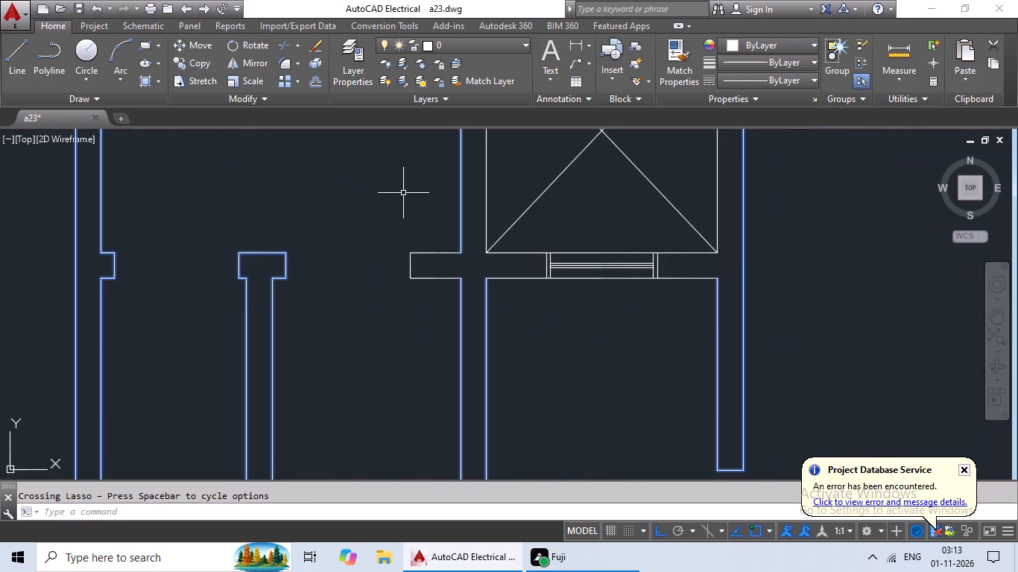
left_click_drag(404, 192, 436, 261)
Add the south wall lines, east and west sides and both diagonals of the crossed shaft to the selection.
scroll(558, 305, "up", 1)
middle_click_drag(582, 307, 555, 314)
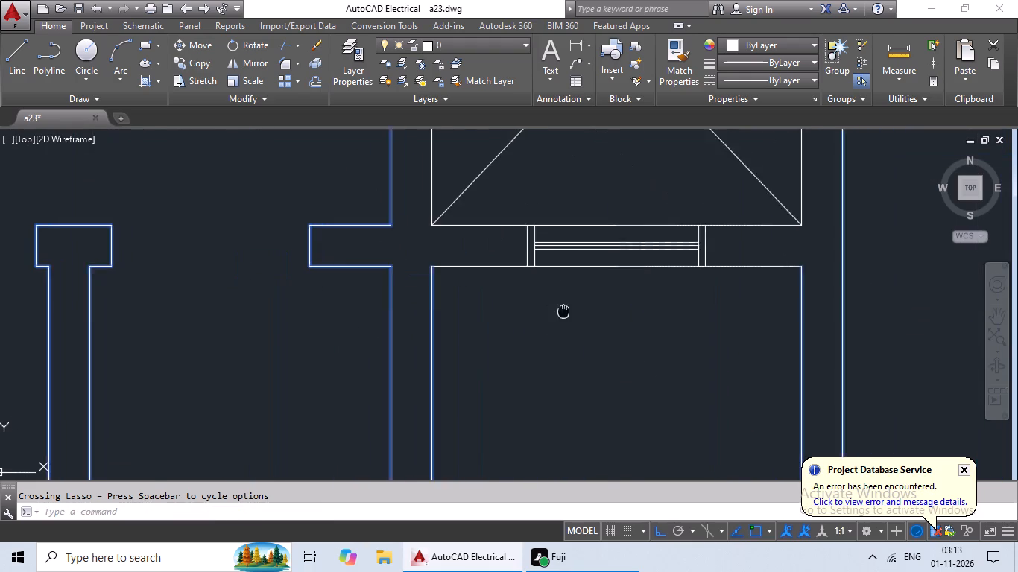
middle_click_drag(555, 314, 333, 366)
scroll(565, 273, "up", 3)
left_click_drag(558, 220, 473, 448)
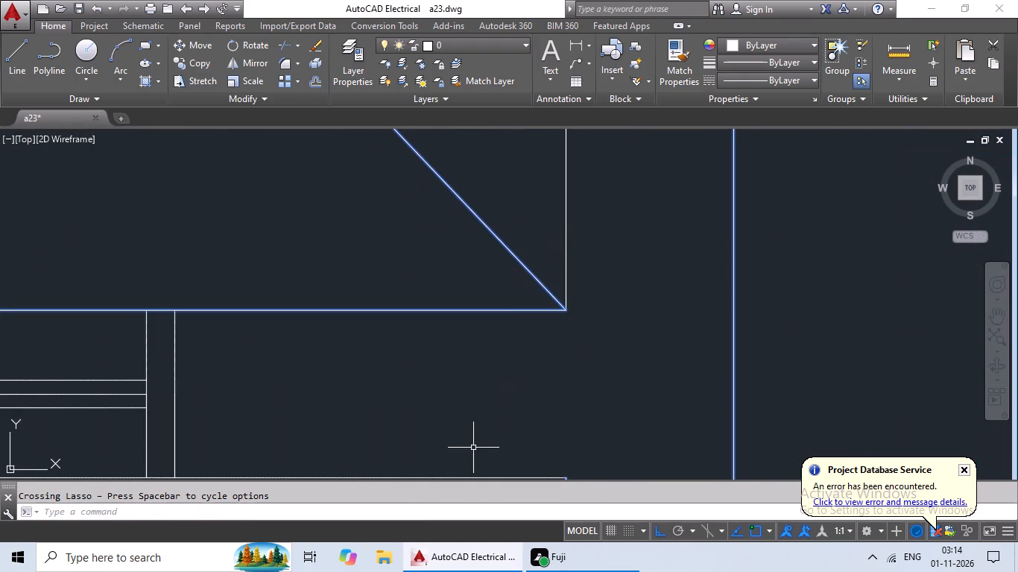
scroll(599, 341, "down", 2)
left_click_drag(591, 357, 510, 456)
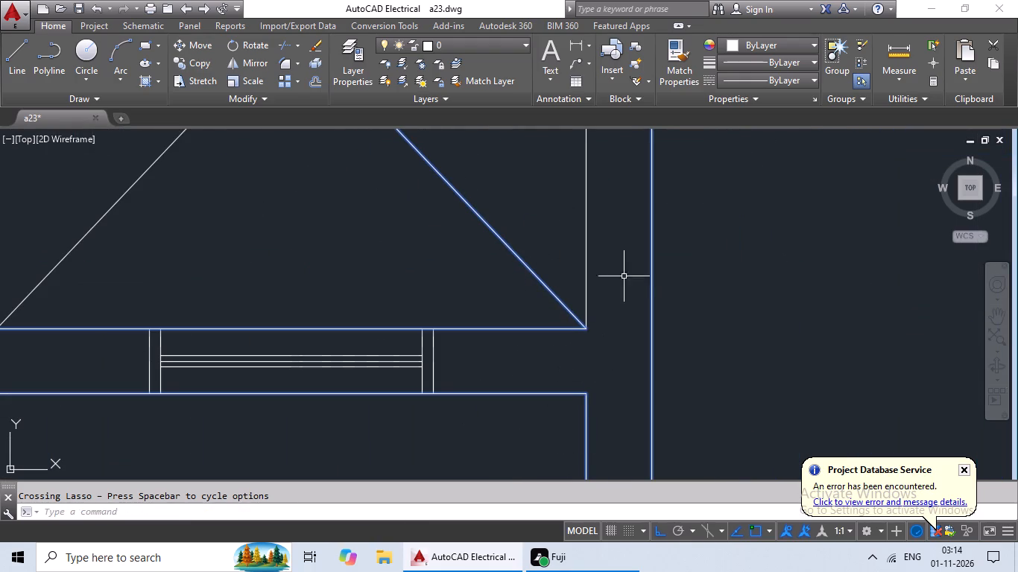
left_click_drag(731, 223, 486, 241)
middle_click_drag(426, 250, 651, 300)
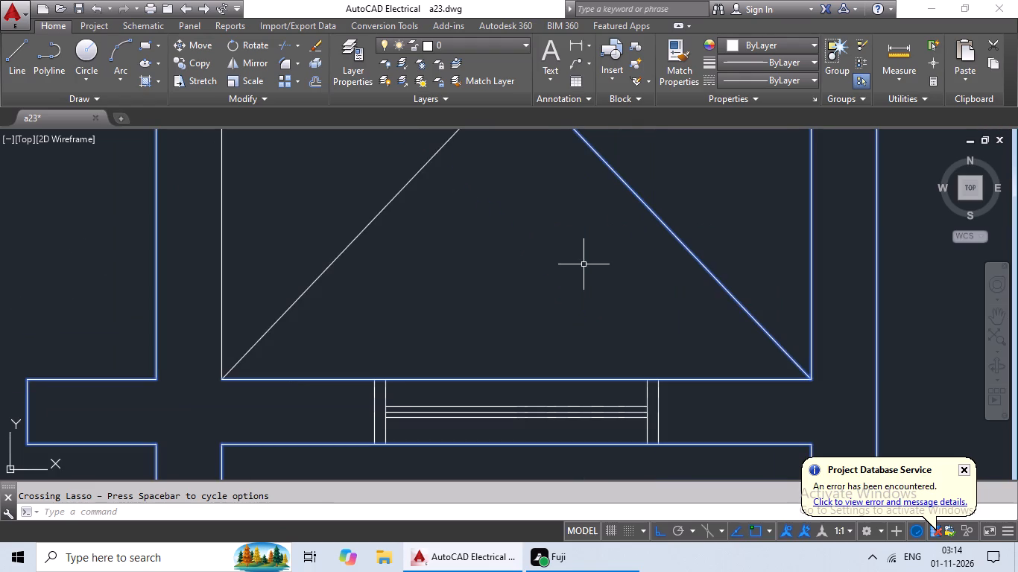
left_click_drag(583, 262, 184, 258)
Add the wall lines on the north side of the crossed shaft to the selection.
scroll(335, 264, "down", 2)
middle_click_drag(354, 258, 307, 347)
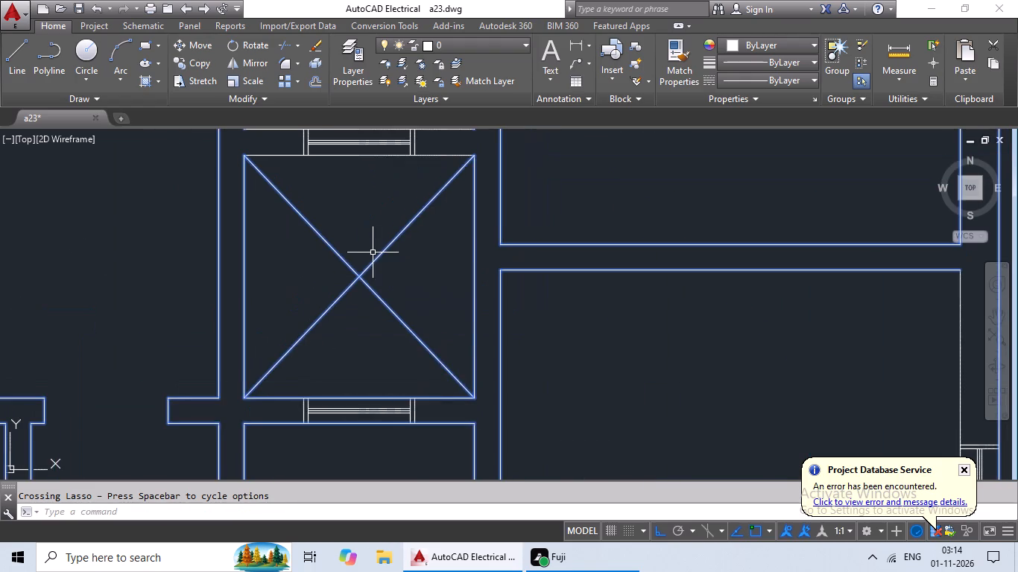
middle_click_drag(373, 252, 314, 352)
scroll(370, 223, "up", 4)
left_click_drag(418, 220, 365, 502)
scroll(434, 436, "down", 2)
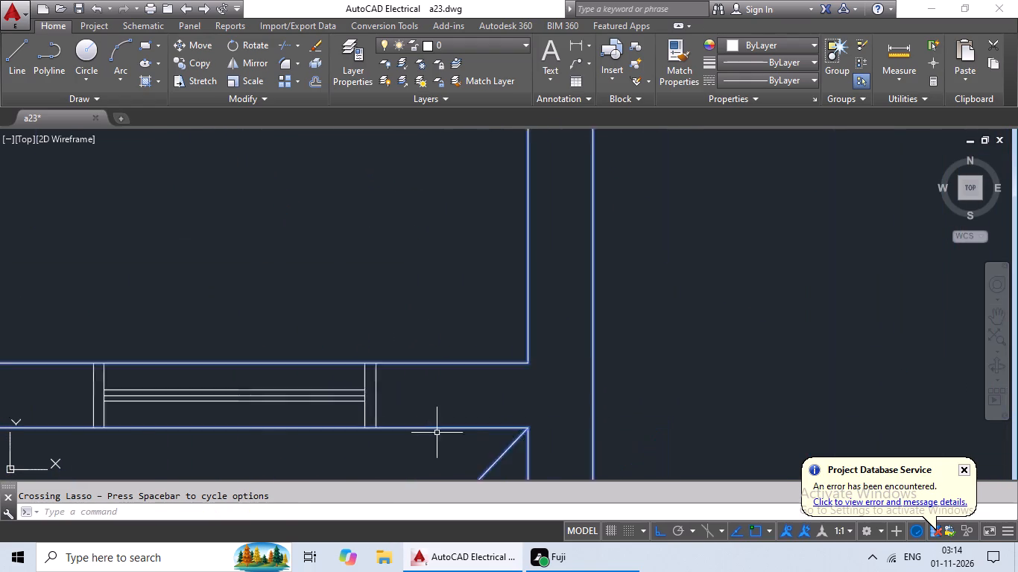
Add the inner east wall line of the small east room north of the large room beside the shaft.
scroll(437, 433, "down", 3)
middle_click_drag(439, 338, 229, 355)
scroll(382, 323, "down", 1)
middle_click_drag(396, 321, 388, 332)
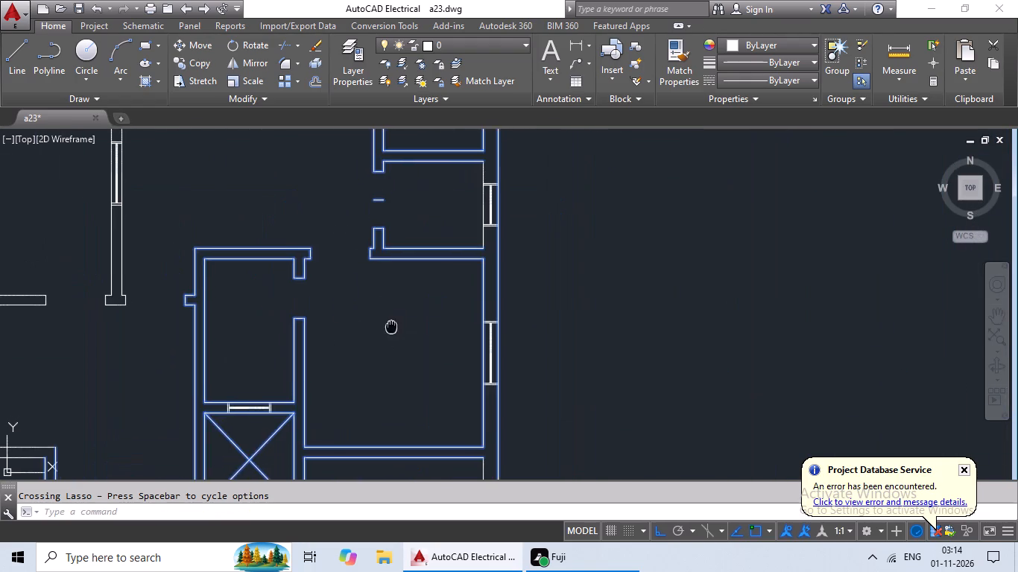
middle_click_drag(388, 332, 332, 425)
scroll(438, 341, "up", 4)
left_click_drag(509, 320, 194, 363)
scroll(247, 360, "down", 3)
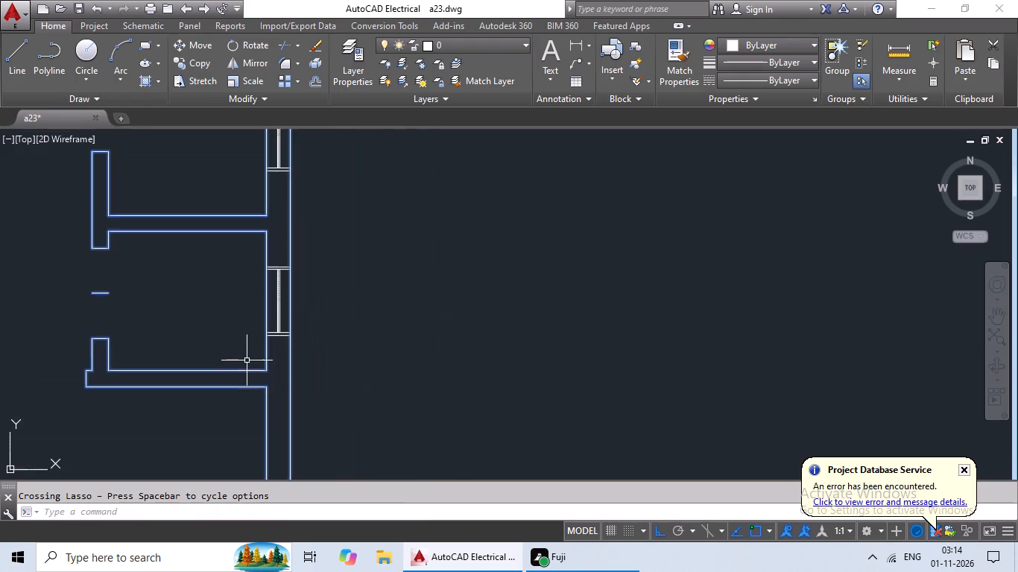
Add the T-ended central wall north of the corridor and the partition along the staircase's north side to the selection.
middle_click_drag(247, 360, 225, 471)
scroll(307, 302, "down", 1)
middle_click_drag(307, 302, 614, 320)
middle_click_drag(434, 296, 641, 115)
scroll(469, 304, "up", 2)
left_click_drag(462, 239, 276, 250)
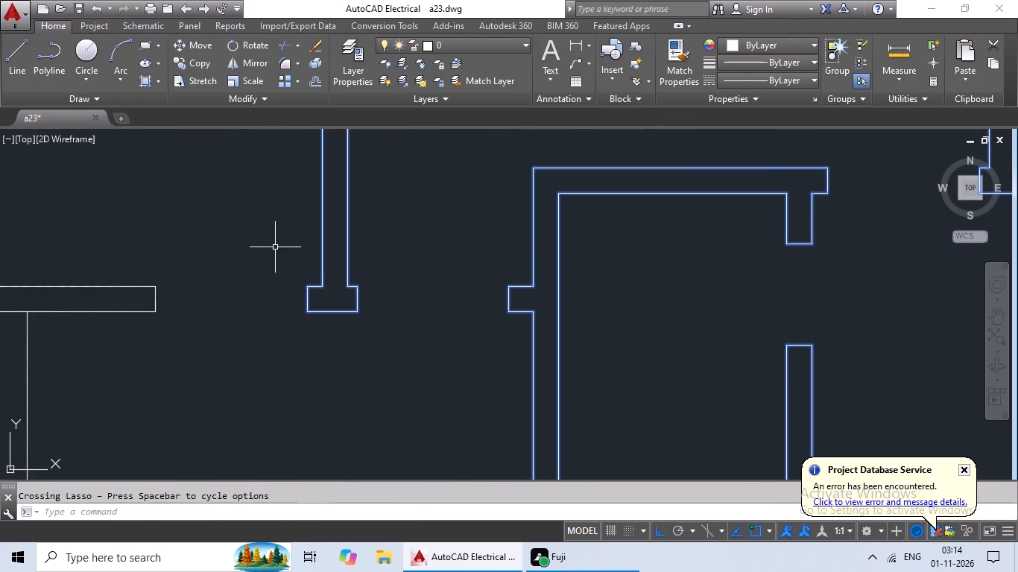
middle_click_drag(291, 282, 392, 308)
left_click_drag(331, 252, 181, 264)
middle_click_drag(246, 255, 259, 255)
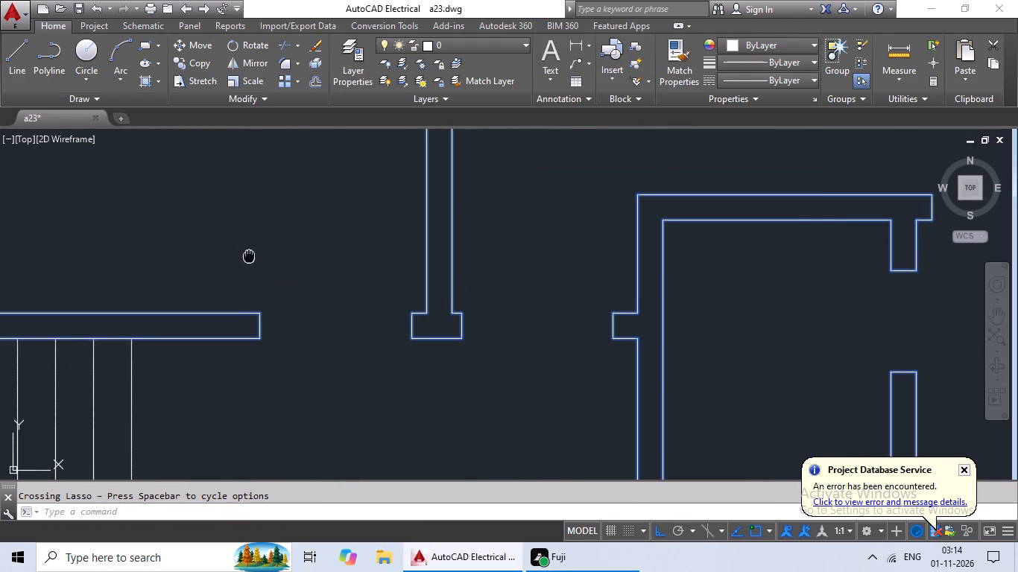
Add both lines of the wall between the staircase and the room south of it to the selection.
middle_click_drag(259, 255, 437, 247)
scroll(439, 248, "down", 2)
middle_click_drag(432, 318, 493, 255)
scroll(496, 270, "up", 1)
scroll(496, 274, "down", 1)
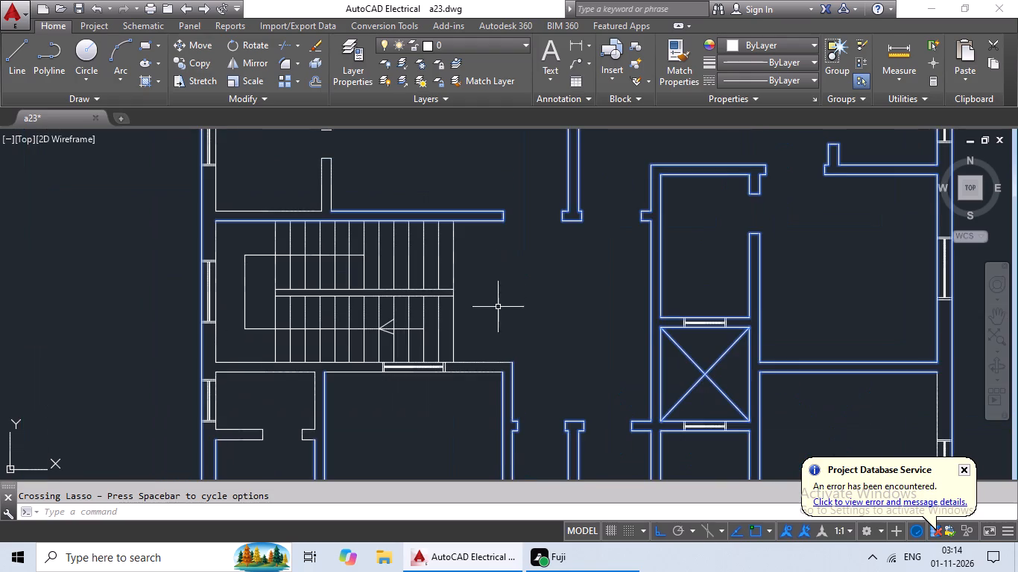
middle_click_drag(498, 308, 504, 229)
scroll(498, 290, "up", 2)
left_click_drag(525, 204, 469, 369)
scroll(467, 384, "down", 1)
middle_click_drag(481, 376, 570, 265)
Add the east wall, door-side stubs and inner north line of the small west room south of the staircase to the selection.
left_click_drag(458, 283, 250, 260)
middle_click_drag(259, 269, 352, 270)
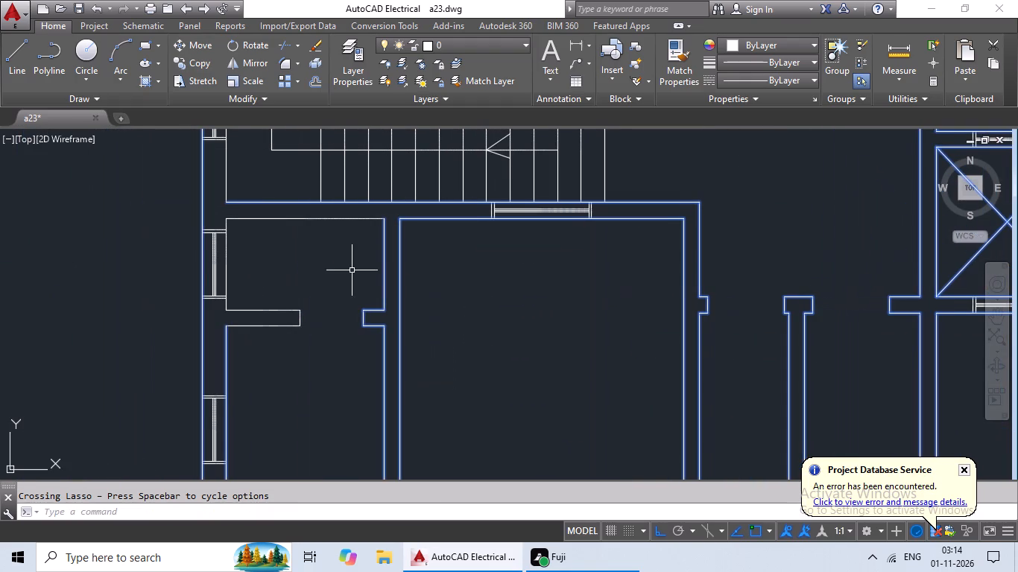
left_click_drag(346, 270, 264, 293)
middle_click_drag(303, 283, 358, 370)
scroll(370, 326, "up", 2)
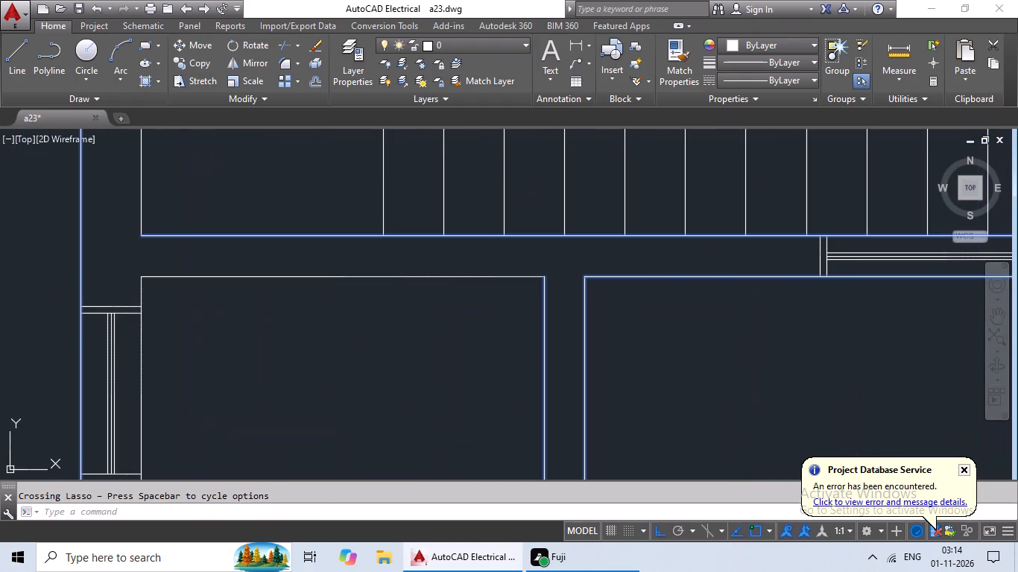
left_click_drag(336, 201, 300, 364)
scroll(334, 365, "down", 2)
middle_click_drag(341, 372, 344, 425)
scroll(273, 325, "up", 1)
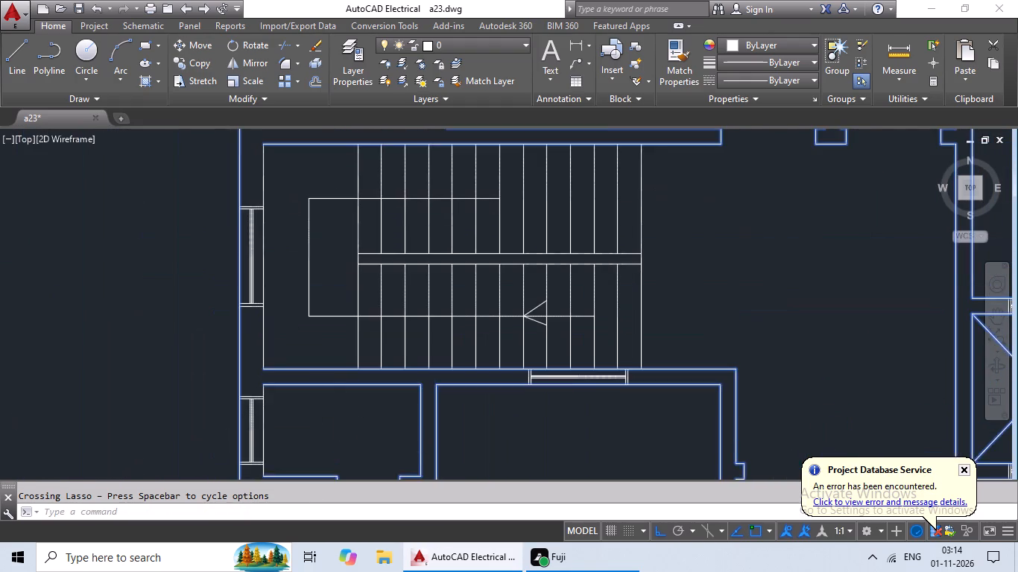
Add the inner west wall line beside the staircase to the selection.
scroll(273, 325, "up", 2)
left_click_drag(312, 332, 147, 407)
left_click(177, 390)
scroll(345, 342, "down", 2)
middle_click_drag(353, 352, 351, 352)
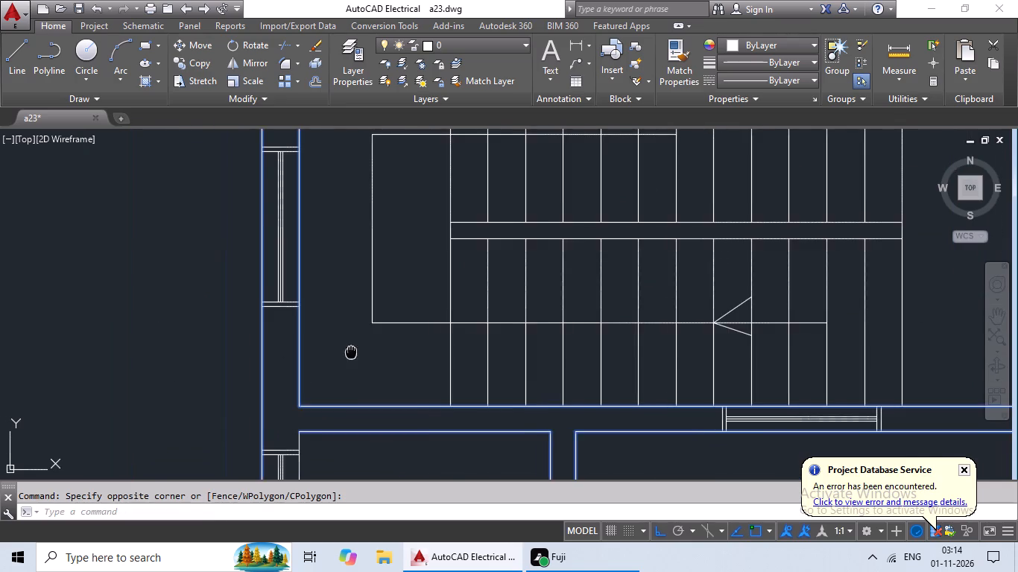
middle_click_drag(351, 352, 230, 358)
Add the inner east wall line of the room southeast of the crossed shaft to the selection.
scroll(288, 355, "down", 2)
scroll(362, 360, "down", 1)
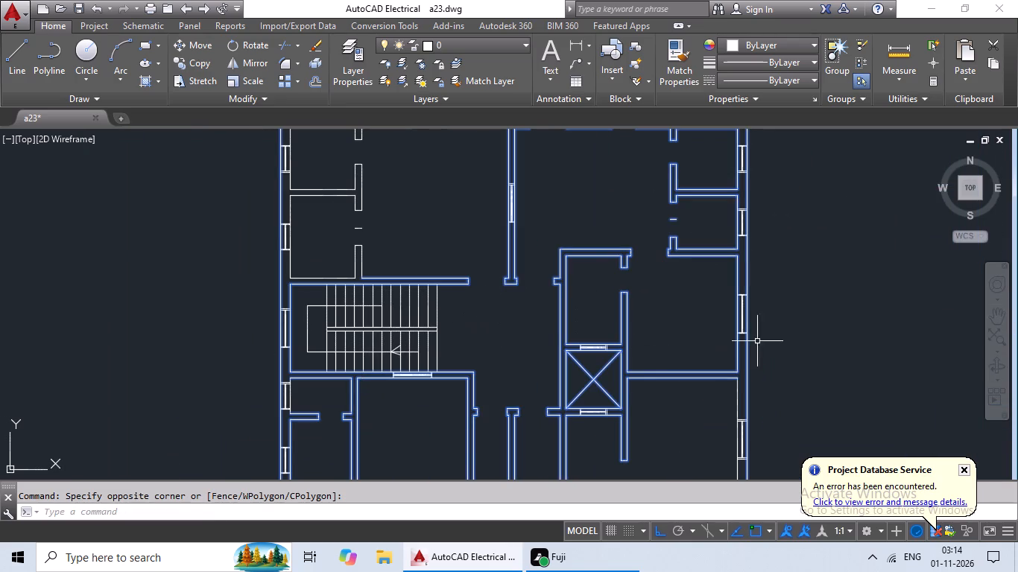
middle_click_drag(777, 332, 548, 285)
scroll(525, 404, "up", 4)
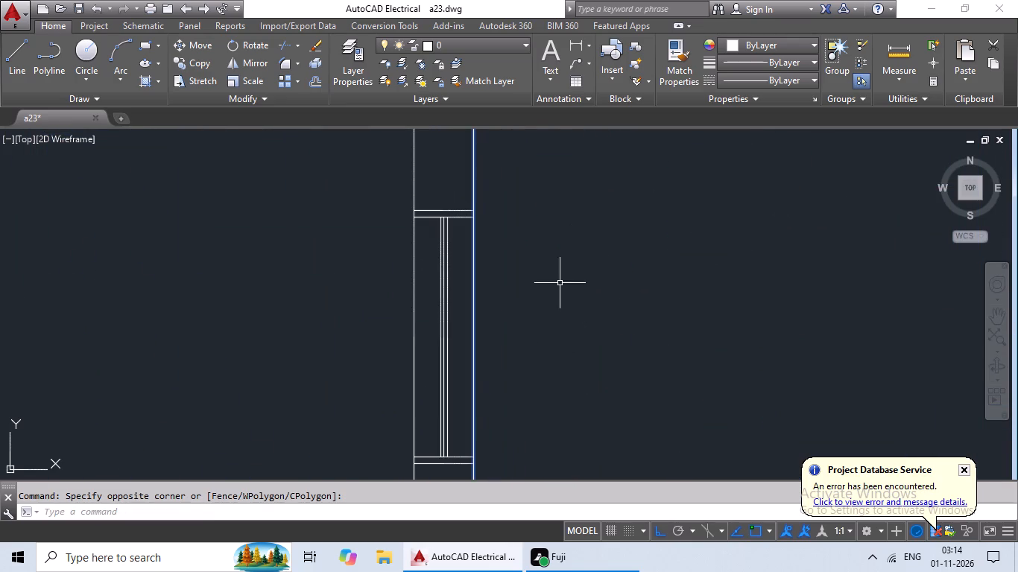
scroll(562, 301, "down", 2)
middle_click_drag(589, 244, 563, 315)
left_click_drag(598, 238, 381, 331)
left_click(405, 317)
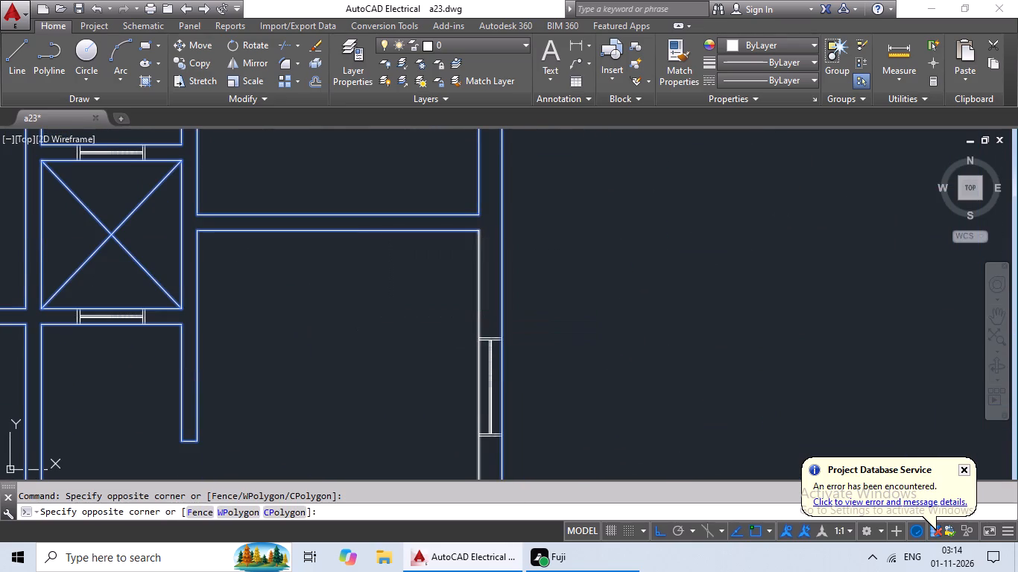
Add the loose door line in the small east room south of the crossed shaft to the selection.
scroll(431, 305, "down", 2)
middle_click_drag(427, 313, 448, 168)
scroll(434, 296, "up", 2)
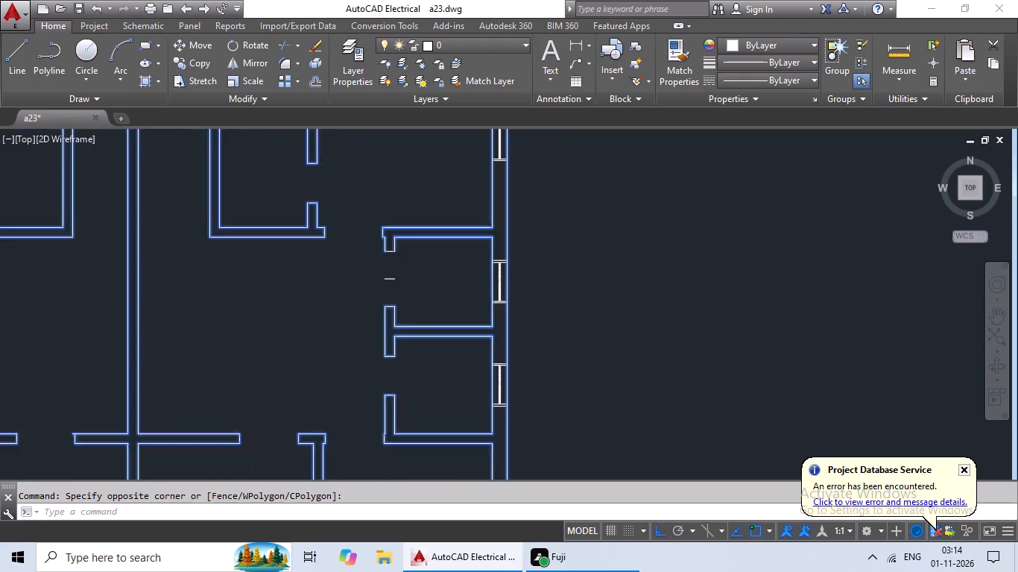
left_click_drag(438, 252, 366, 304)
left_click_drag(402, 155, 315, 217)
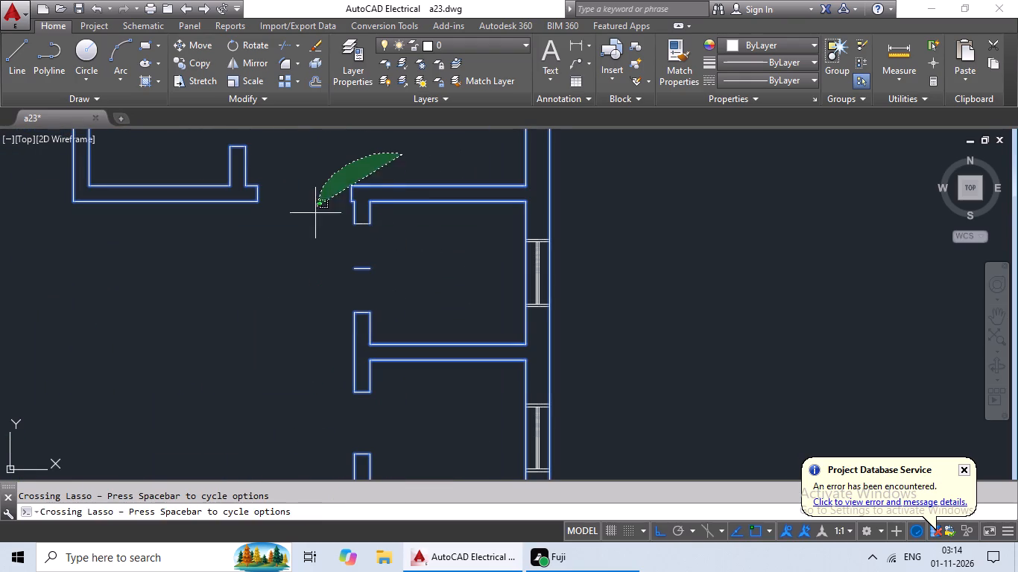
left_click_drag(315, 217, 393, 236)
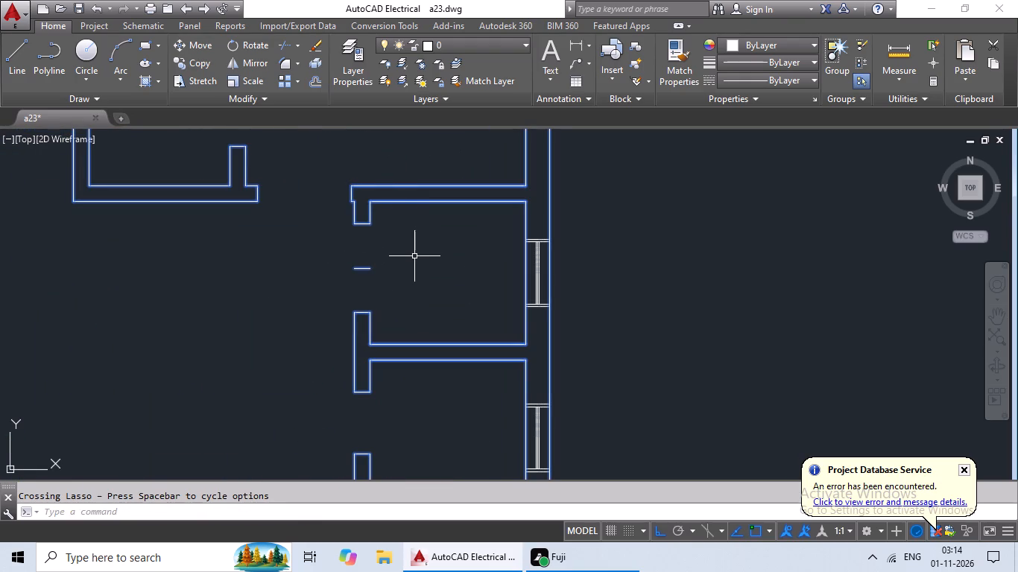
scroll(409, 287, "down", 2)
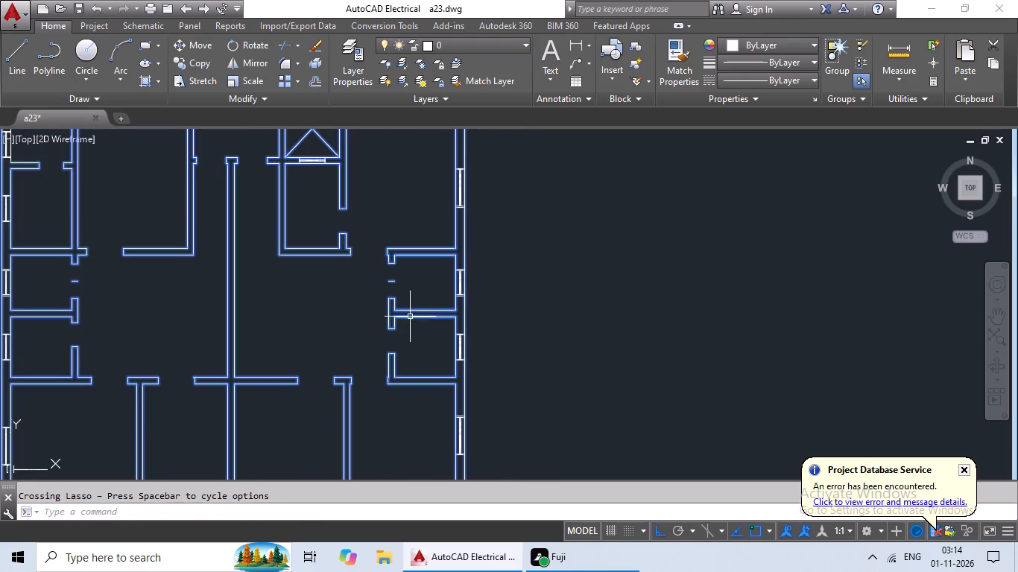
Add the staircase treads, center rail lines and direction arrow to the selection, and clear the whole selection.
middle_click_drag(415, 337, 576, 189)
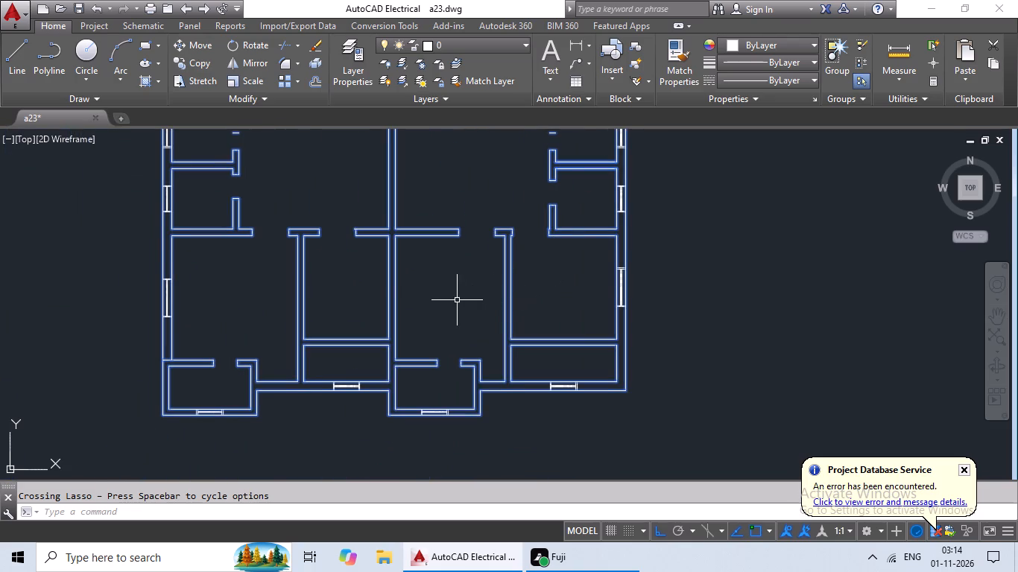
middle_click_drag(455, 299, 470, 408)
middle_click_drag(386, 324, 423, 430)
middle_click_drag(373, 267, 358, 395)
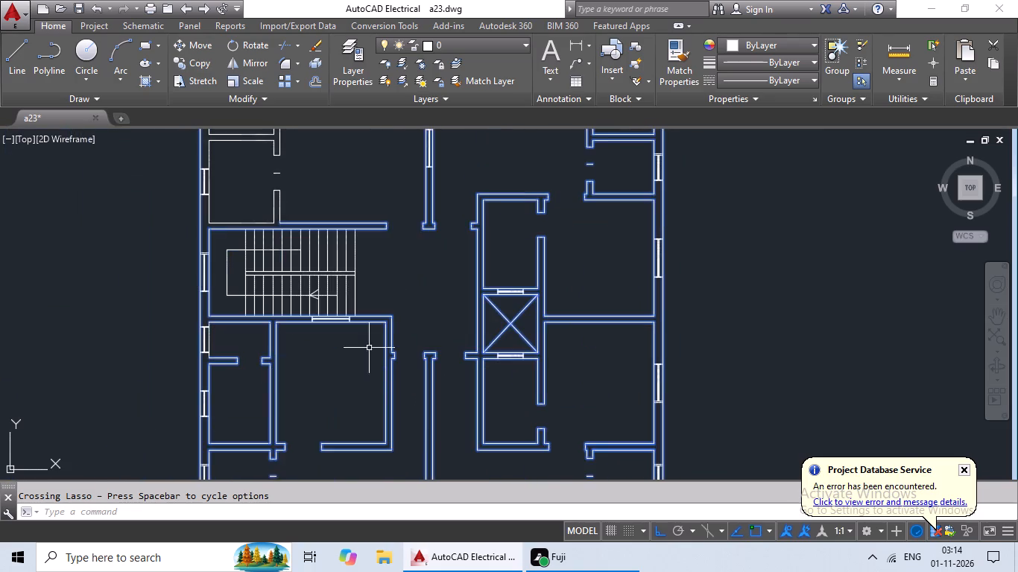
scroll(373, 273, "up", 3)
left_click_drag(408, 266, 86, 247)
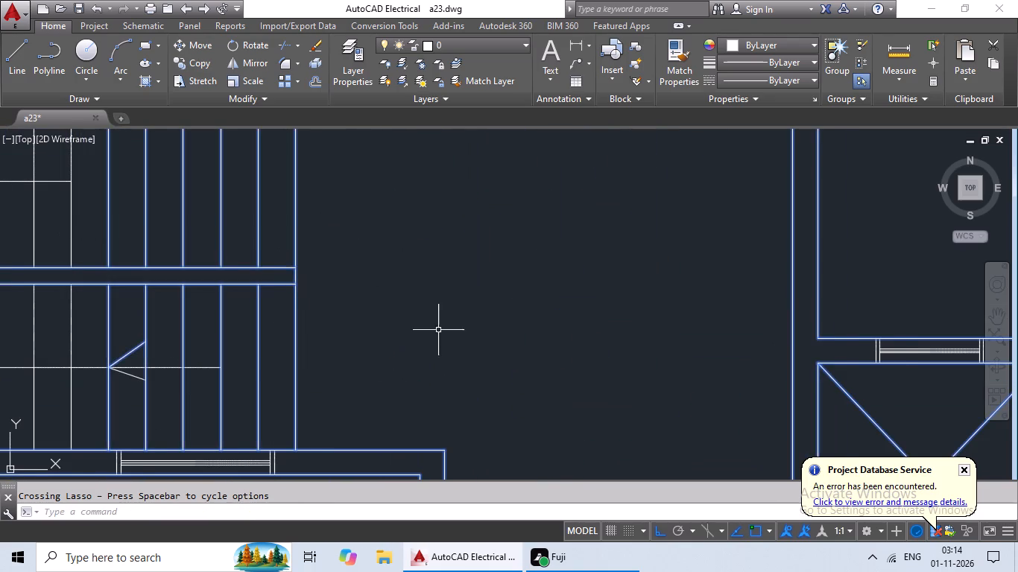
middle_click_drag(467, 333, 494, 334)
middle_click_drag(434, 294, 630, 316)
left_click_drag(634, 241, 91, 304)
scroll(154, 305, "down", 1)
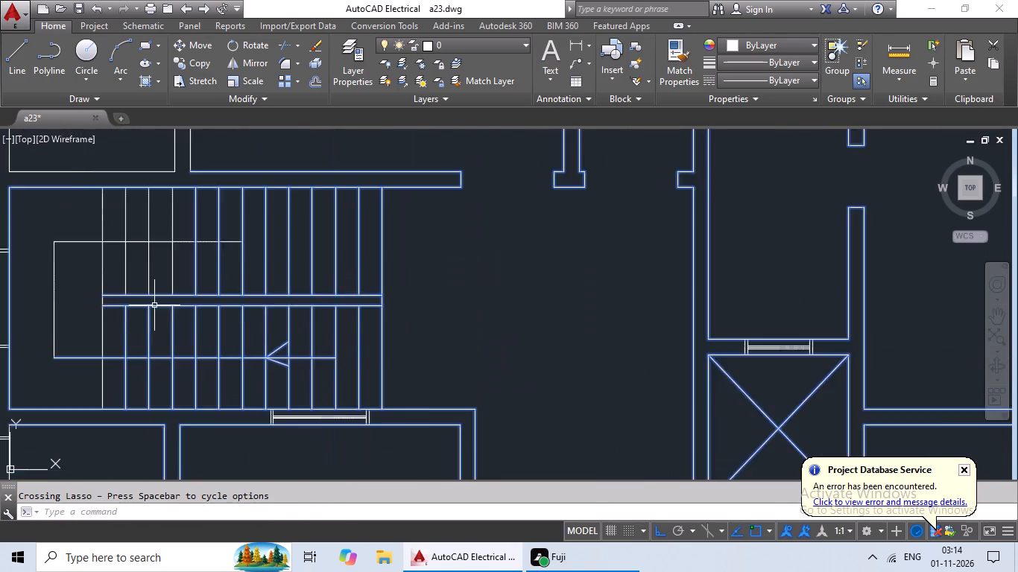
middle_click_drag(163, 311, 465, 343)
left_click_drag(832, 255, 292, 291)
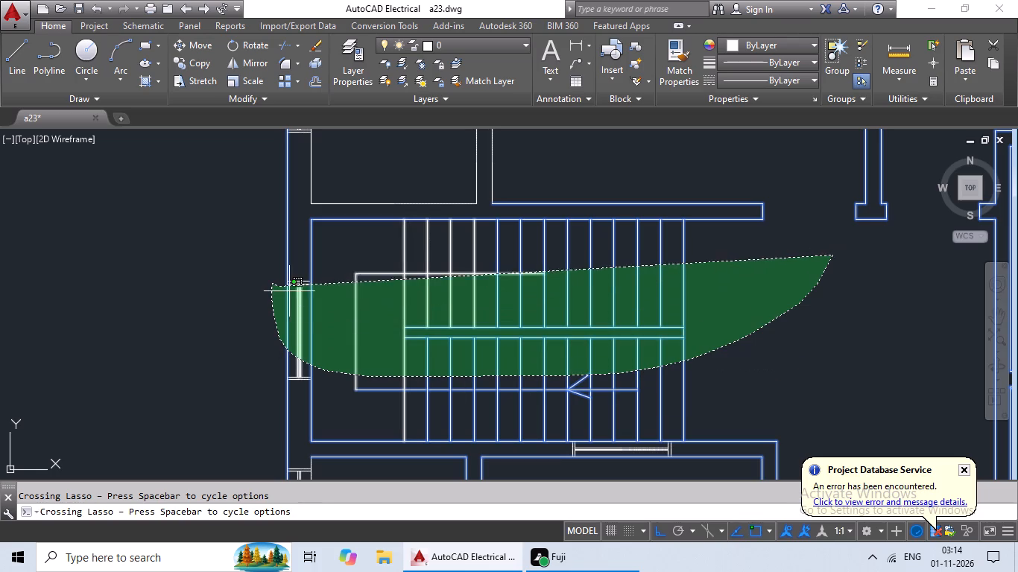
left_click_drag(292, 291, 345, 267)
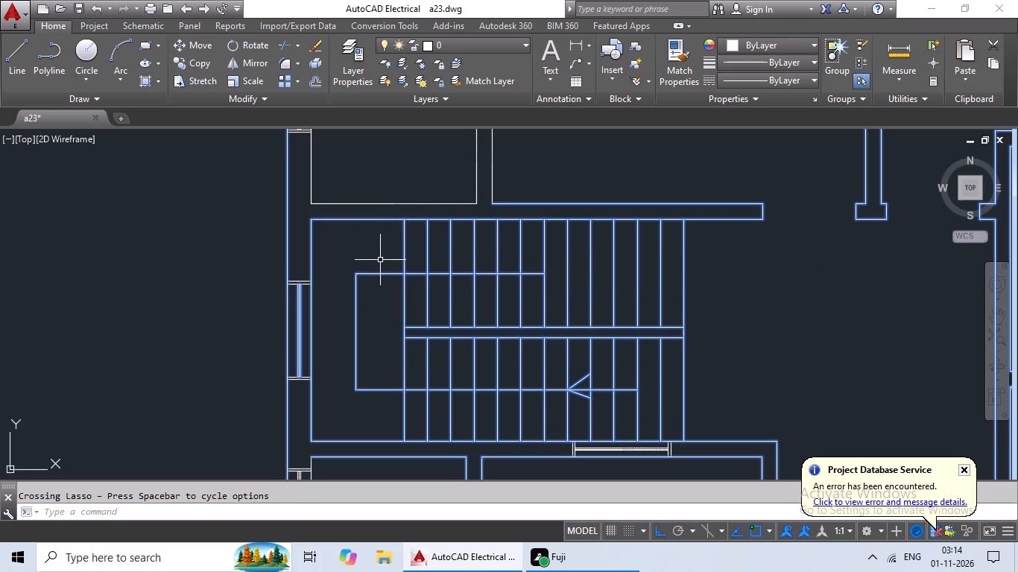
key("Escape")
Start a new selection with the inner and outer wall lines and door stubs of the projecting northeast room.
scroll(399, 291, "down", 3)
middle_click_drag(497, 281, 318, 419)
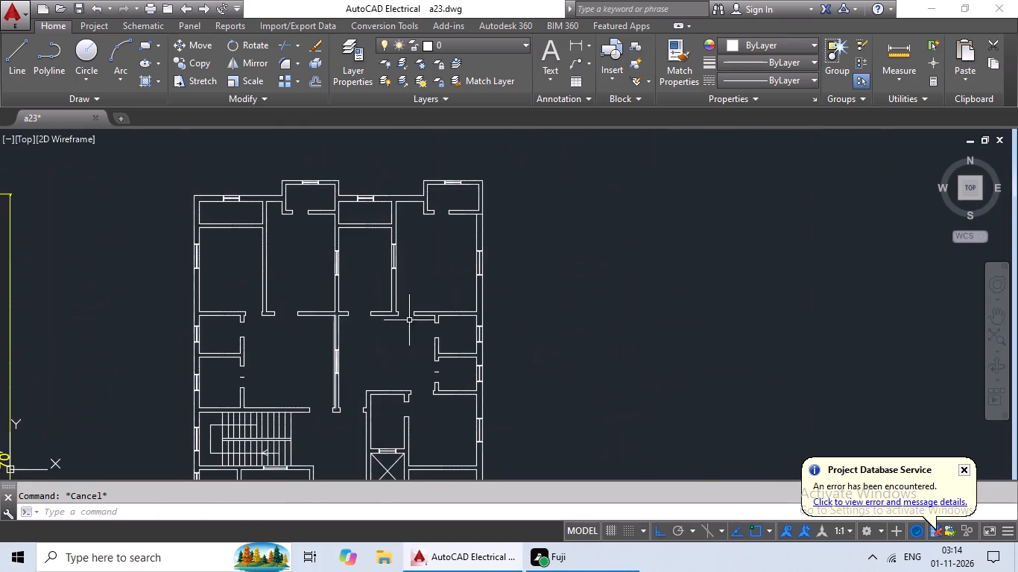
middle_click_drag(410, 317, 352, 410)
scroll(437, 281, "up", 4)
left_click_drag(473, 244, 173, 328)
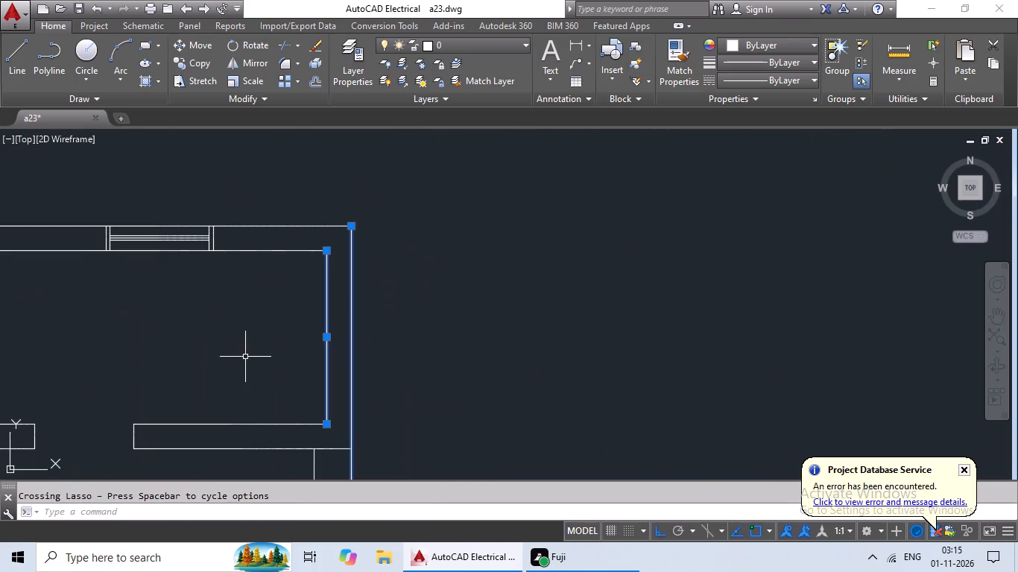
middle_click_drag(247, 359, 279, 408)
left_click_drag(324, 249, 265, 396)
middle_click_drag(271, 413, 279, 267)
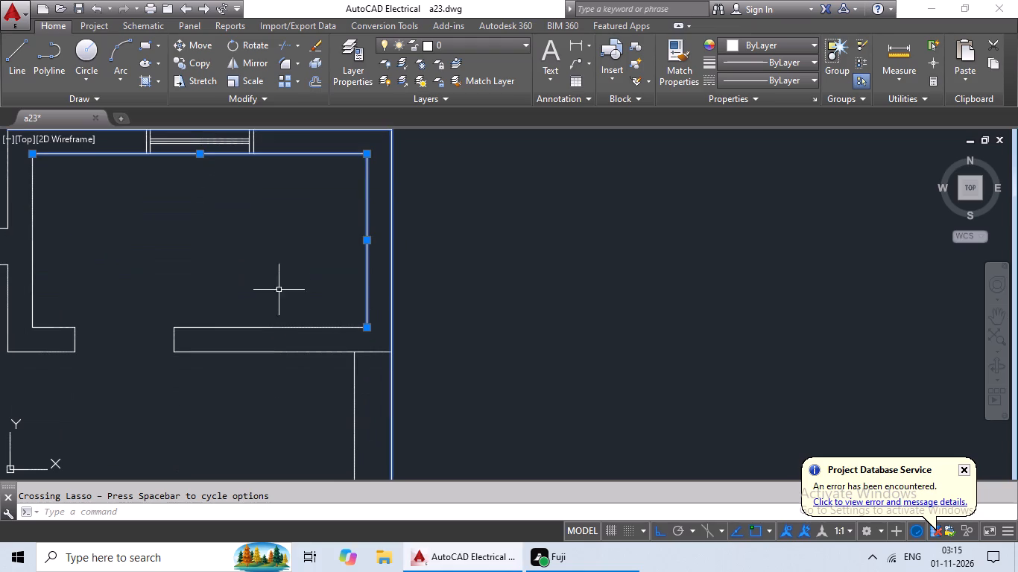
left_click_drag(253, 267, 388, 366)
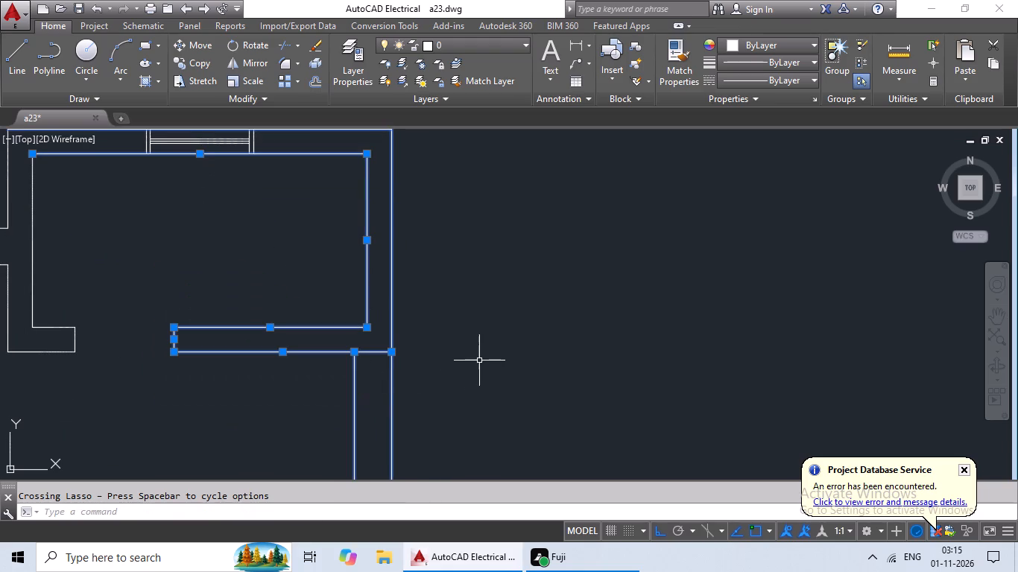
scroll(479, 360, "down", 3)
scroll(427, 345, "up", 3)
left_click_drag(382, 317, 77, 337)
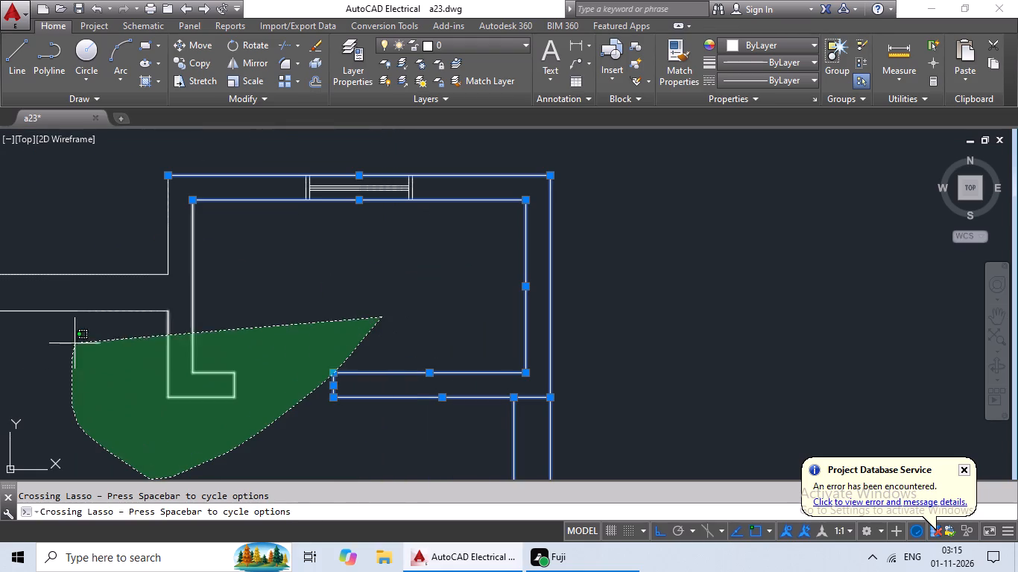
left_click_drag(77, 337, 92, 256)
Add the side walls, partition lines and inner north line of the narrow room between the two projecting north rooms to the selection.
middle_click_drag(159, 314, 294, 238)
scroll(327, 255, "down", 2)
middle_click_drag(343, 351, 354, 258)
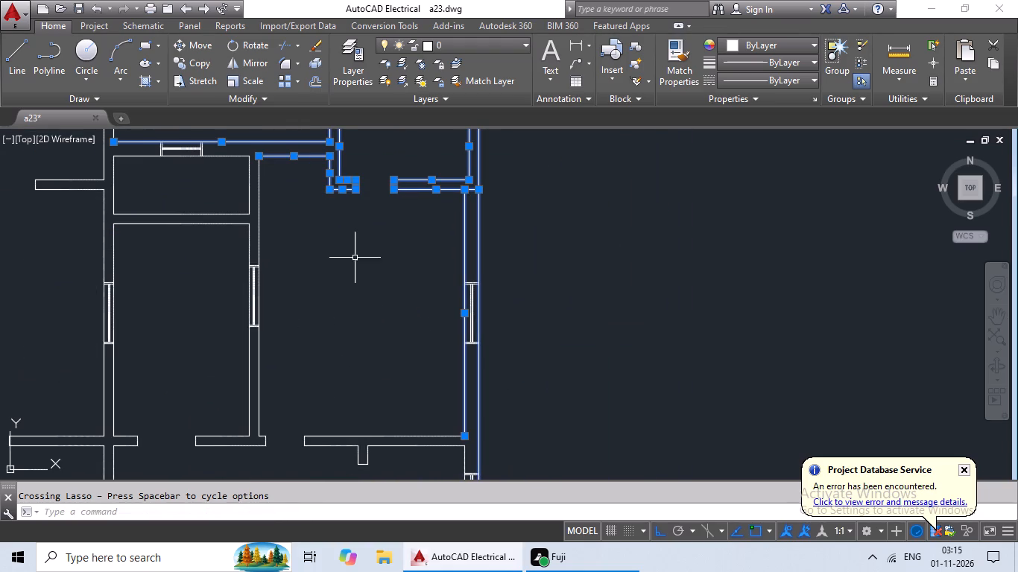
middle_click_drag(288, 201, 431, 267)
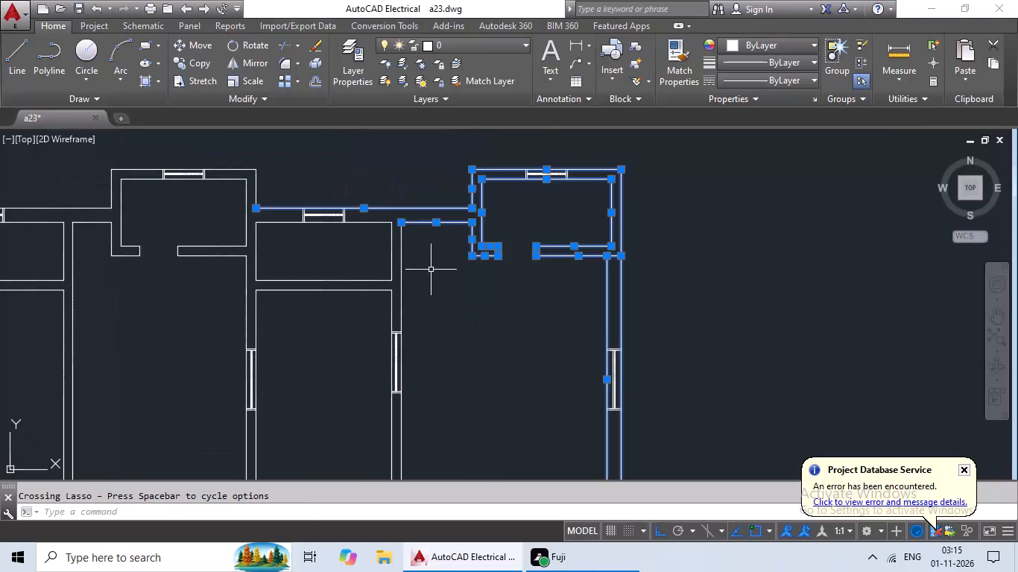
scroll(431, 270, "up", 2)
left_click_drag(440, 258, 124, 242)
middle_click_drag(147, 244, 419, 285)
left_click_drag(394, 277, 0, 293)
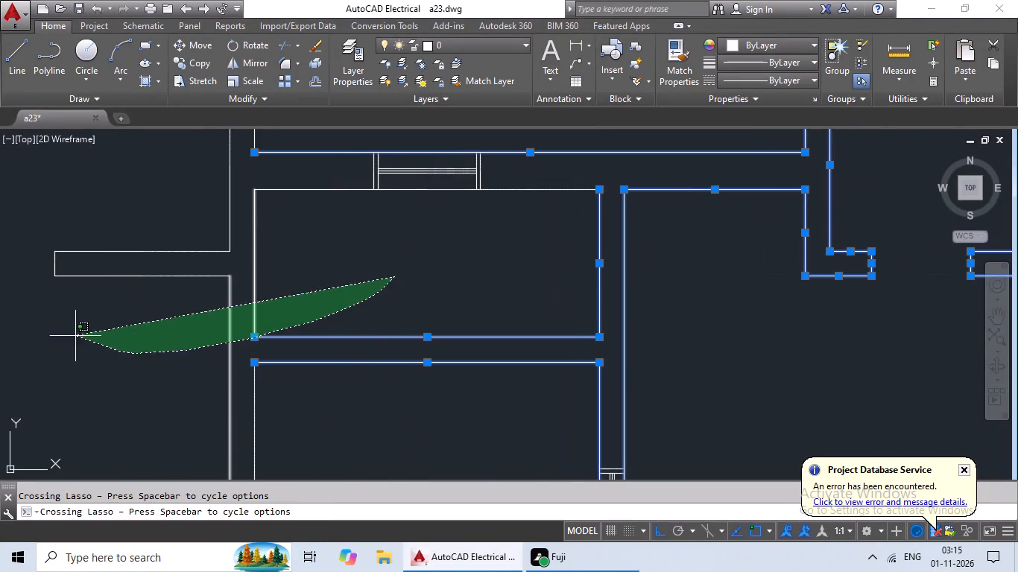
left_click_drag(0, 293, 0, 170)
scroll(115, 243, "down", 2)
middle_click_drag(125, 250, 113, 355)
scroll(307, 305, "up", 3)
left_click_drag(294, 291, 251, 343)
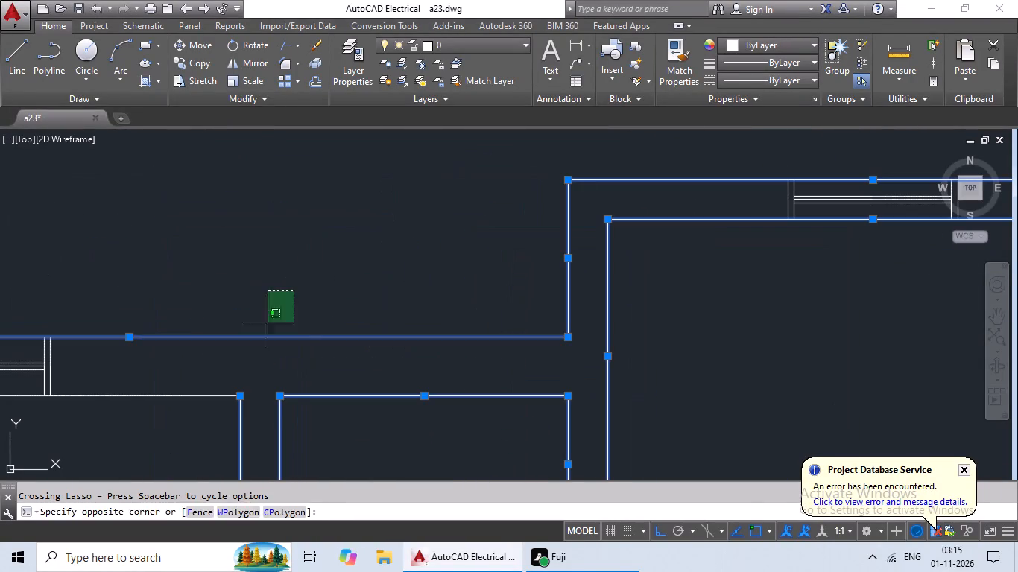
left_click_drag(251, 343, 177, 449)
Add the T-shaped wall end, the partition south of the large northeast room and its door stubs to the selection.
scroll(237, 387, "down", 2)
middle_click_drag(237, 395, 268, 156)
middle_click_drag(365, 306, 402, 136)
scroll(429, 210, "down", 1)
middle_click_drag(443, 242, 443, 154)
left_click_drag(445, 182, 293, 254)
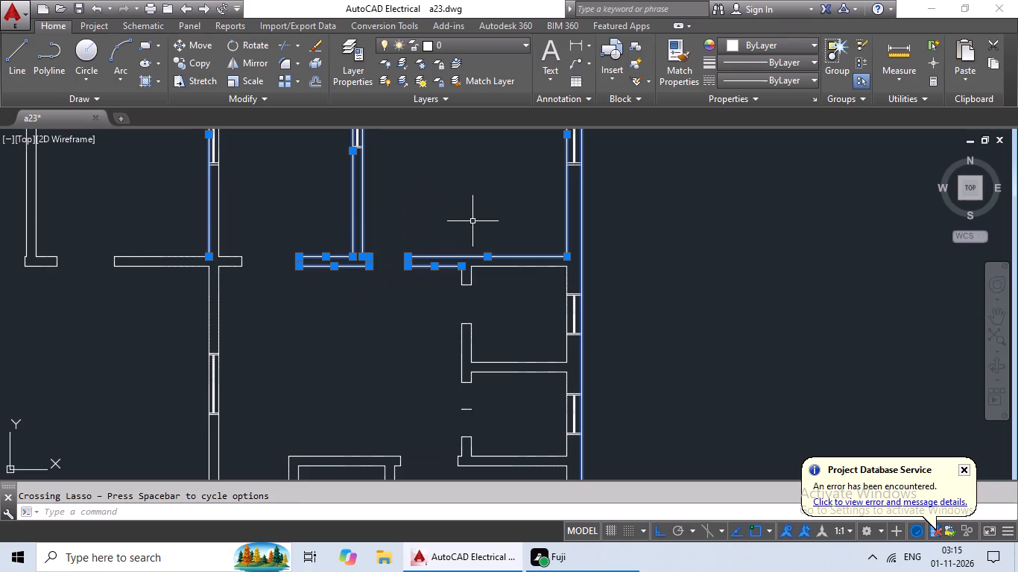
left_click_drag(477, 214, 520, 285)
Add the partition between the two small east rooms, the loose door line and the northern room's inner east wall line to the selection.
middle_click_drag(500, 316, 442, 233)
left_click_drag(457, 264, 439, 318)
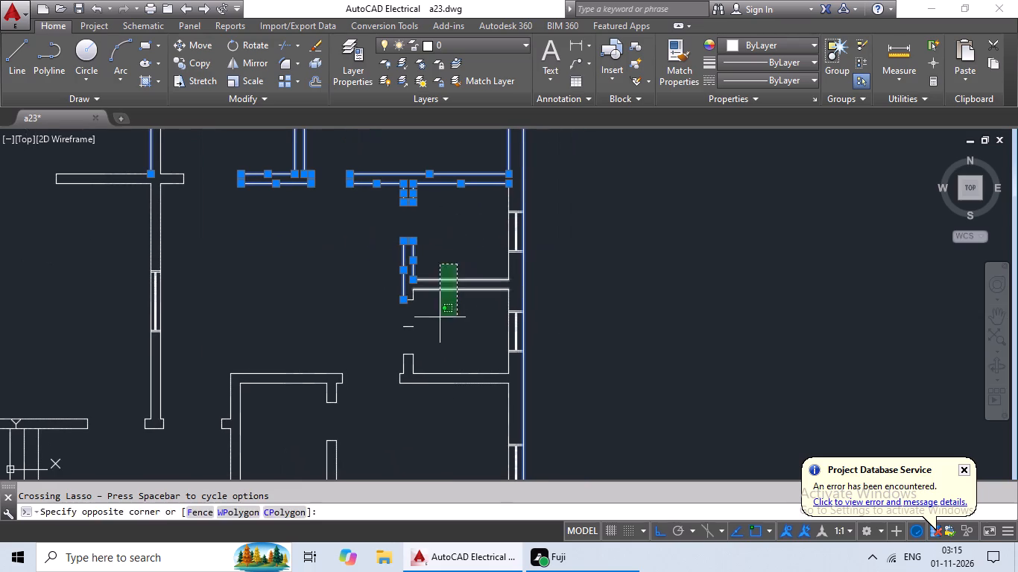
left_click_drag(439, 318, 369, 258)
left_click_drag(436, 323, 376, 290)
middle_click_drag(403, 299, 383, 326)
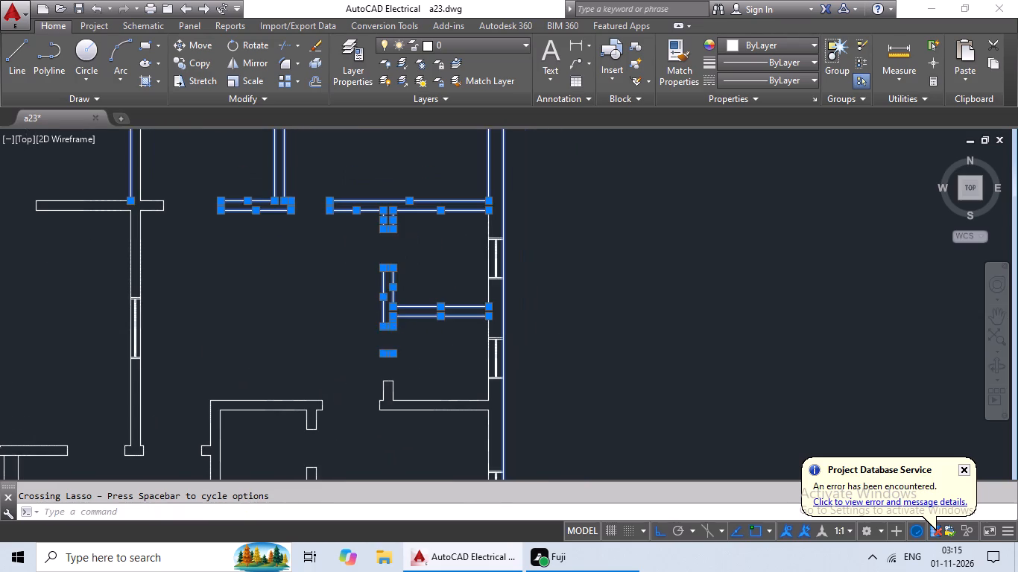
scroll(498, 213, "up", 3)
left_click_drag(557, 200, 325, 302)
left_click(334, 299)
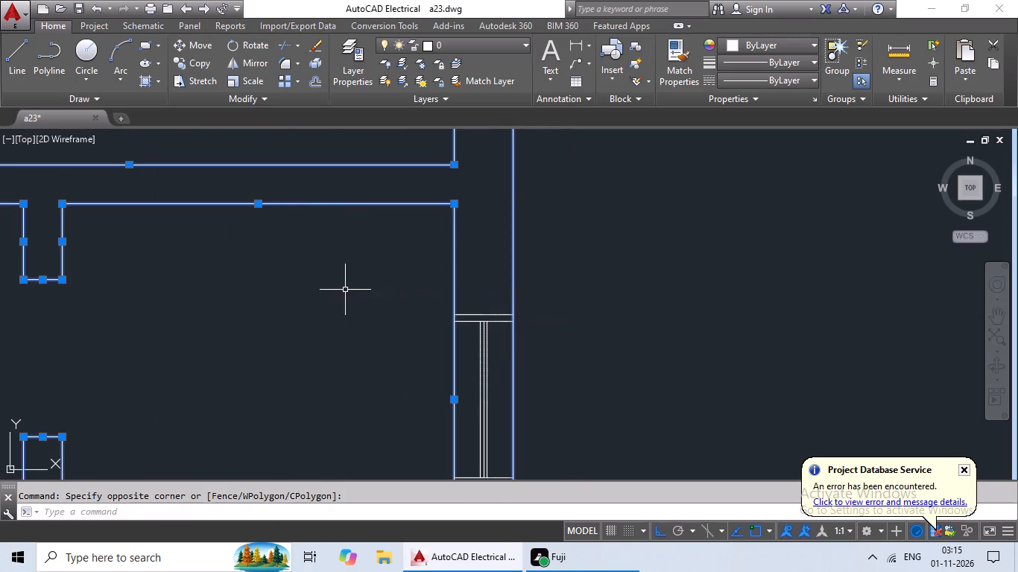
Add the southern small east room's south partition, door stub and inner east wall lines to the selection.
scroll(454, 261, "down", 3)
middle_click_drag(525, 234, 487, 325)
scroll(521, 254, "down", 1)
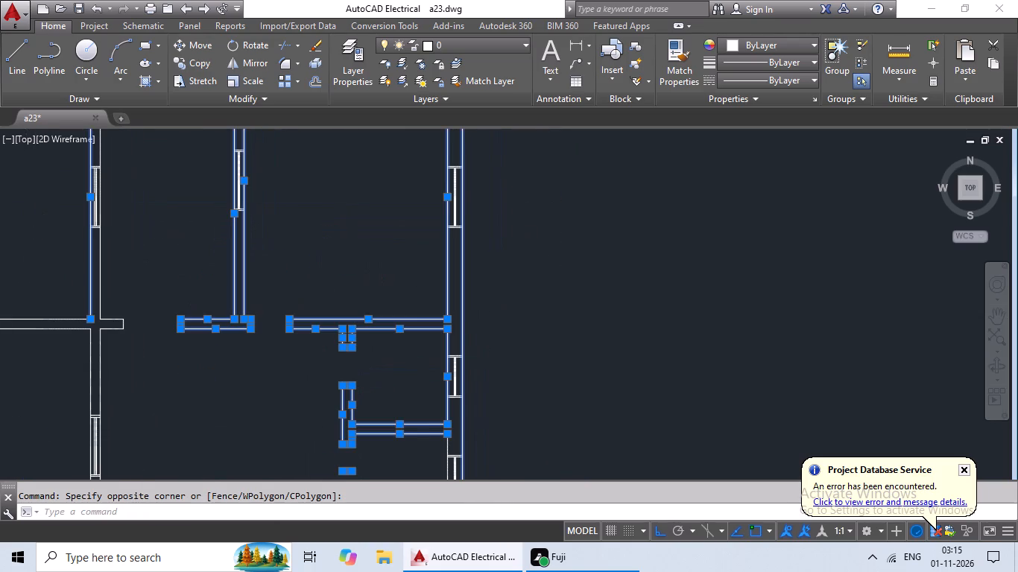
scroll(521, 254, "down", 1)
middle_click_drag(538, 330, 536, 273)
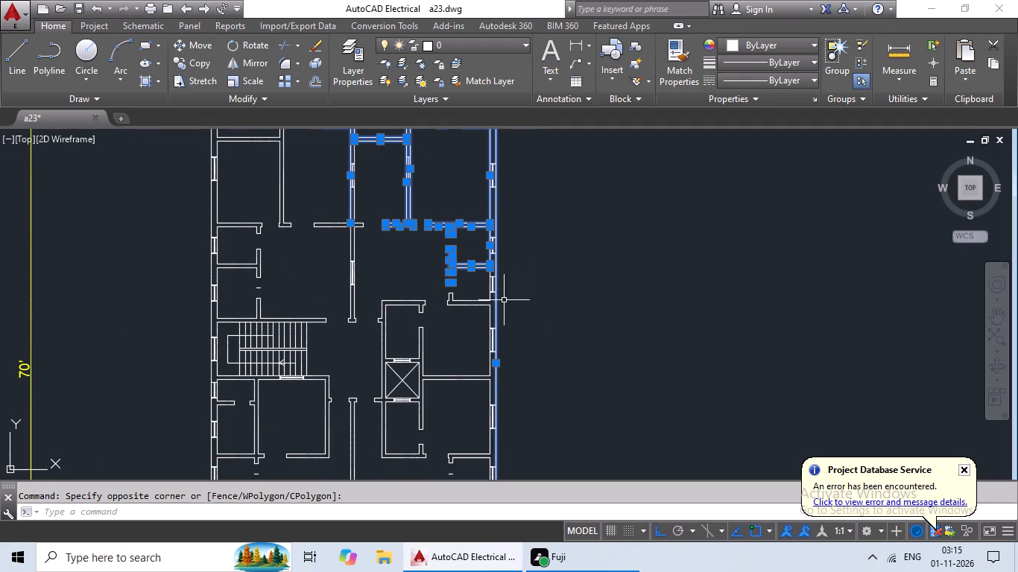
scroll(504, 300, "up", 4)
left_click_drag(521, 286, 64, 228)
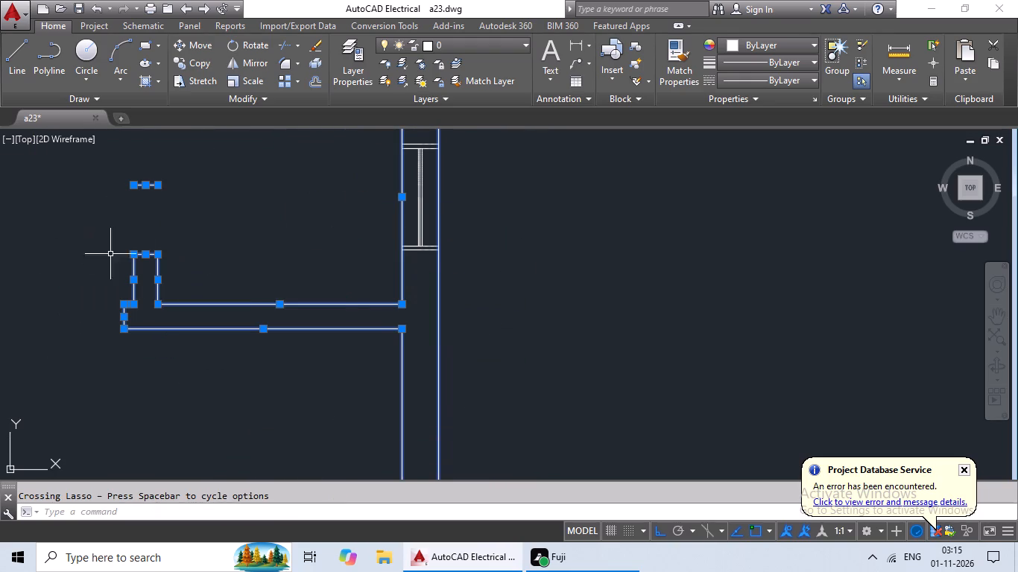
scroll(445, 299, "down", 1)
middle_click_drag(485, 314, 481, 244)
scroll(488, 250, "down", 1)
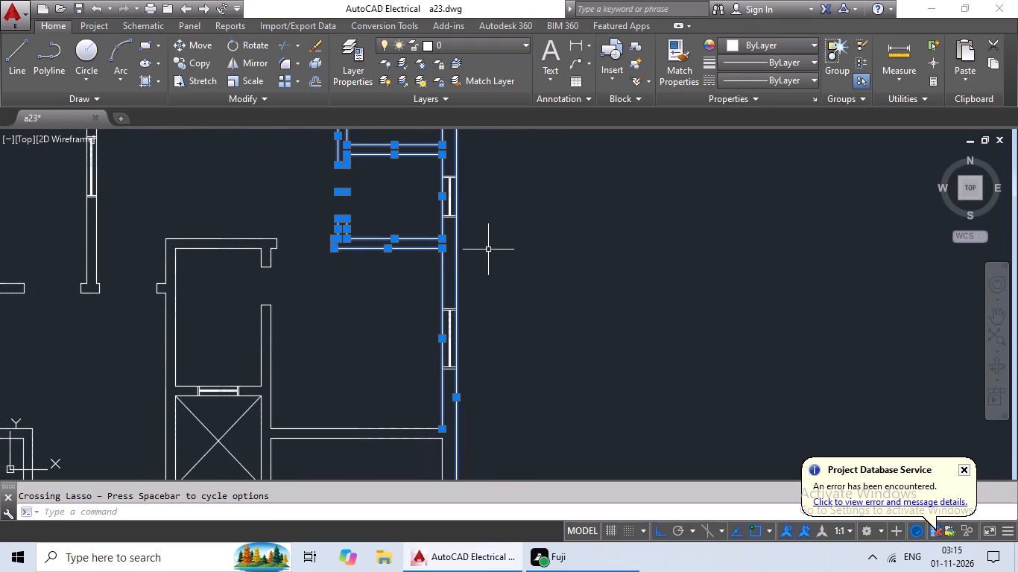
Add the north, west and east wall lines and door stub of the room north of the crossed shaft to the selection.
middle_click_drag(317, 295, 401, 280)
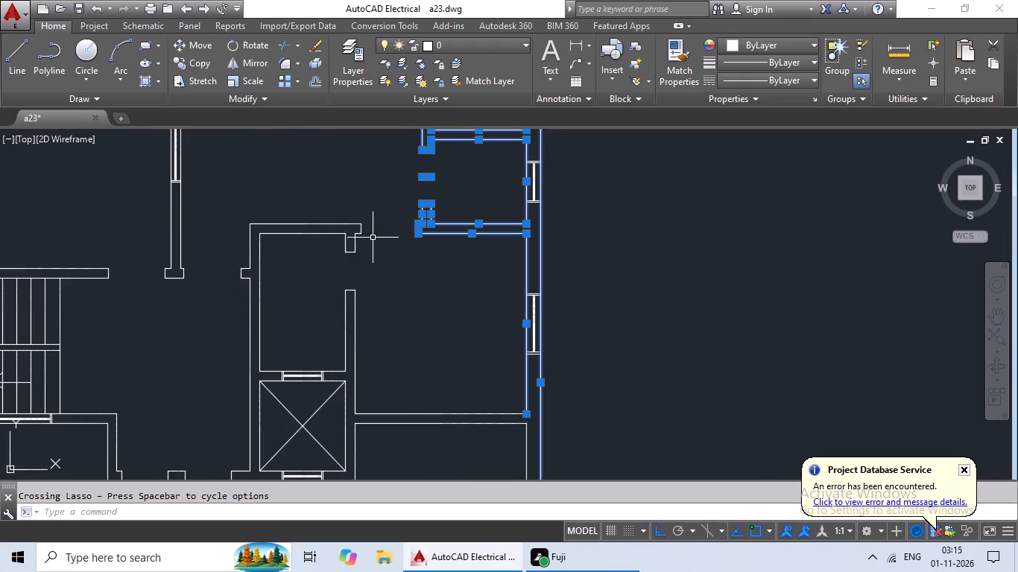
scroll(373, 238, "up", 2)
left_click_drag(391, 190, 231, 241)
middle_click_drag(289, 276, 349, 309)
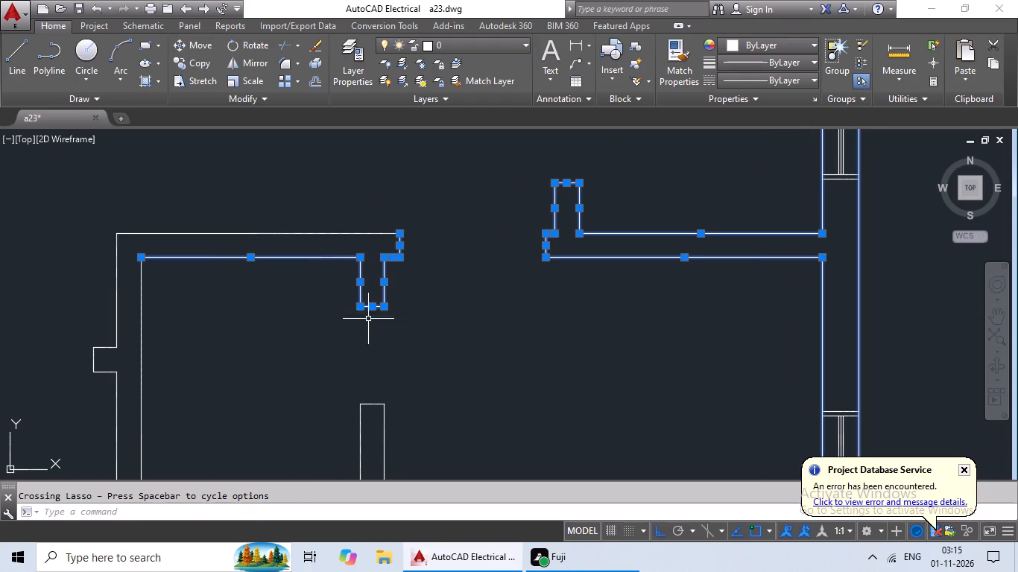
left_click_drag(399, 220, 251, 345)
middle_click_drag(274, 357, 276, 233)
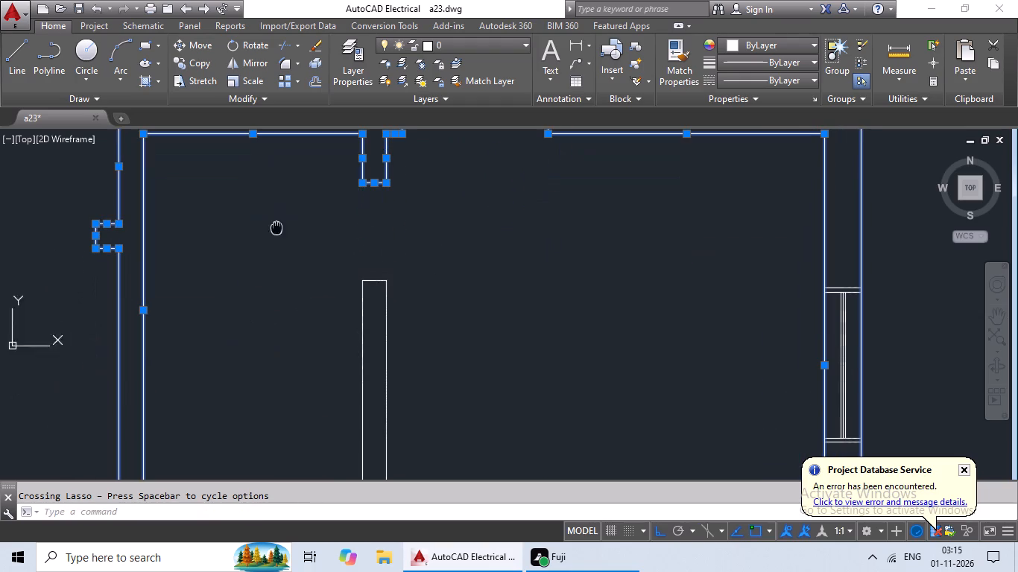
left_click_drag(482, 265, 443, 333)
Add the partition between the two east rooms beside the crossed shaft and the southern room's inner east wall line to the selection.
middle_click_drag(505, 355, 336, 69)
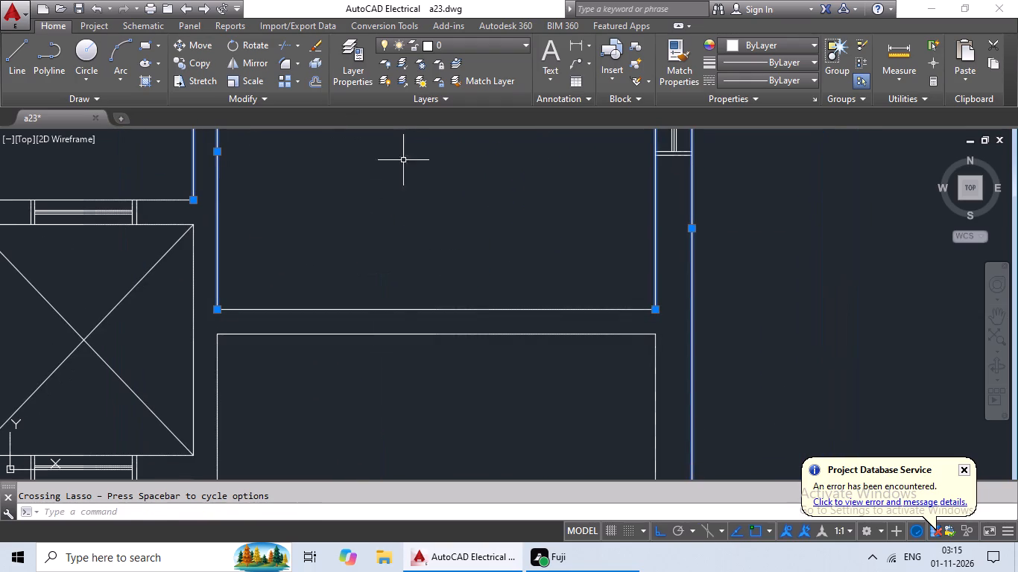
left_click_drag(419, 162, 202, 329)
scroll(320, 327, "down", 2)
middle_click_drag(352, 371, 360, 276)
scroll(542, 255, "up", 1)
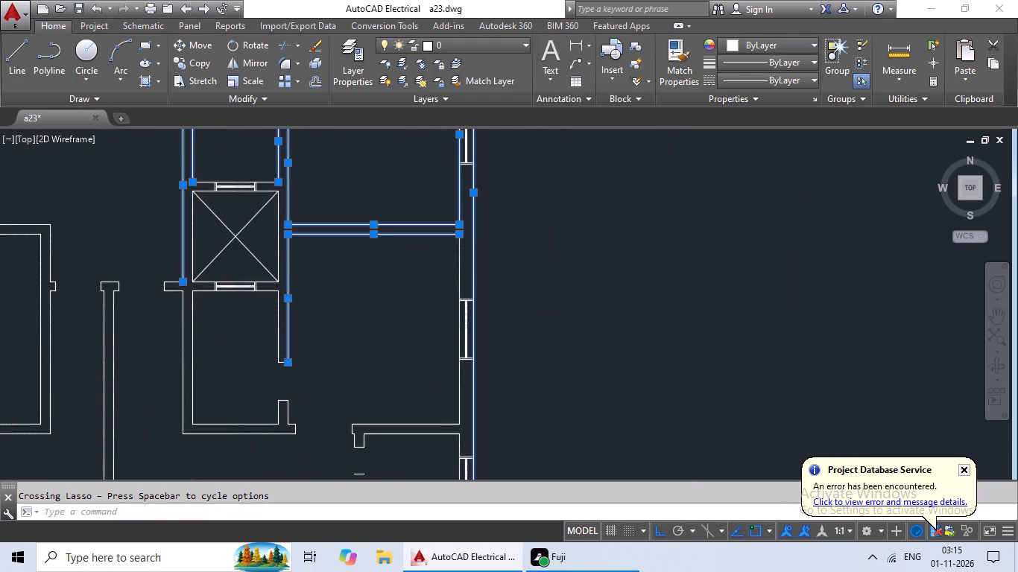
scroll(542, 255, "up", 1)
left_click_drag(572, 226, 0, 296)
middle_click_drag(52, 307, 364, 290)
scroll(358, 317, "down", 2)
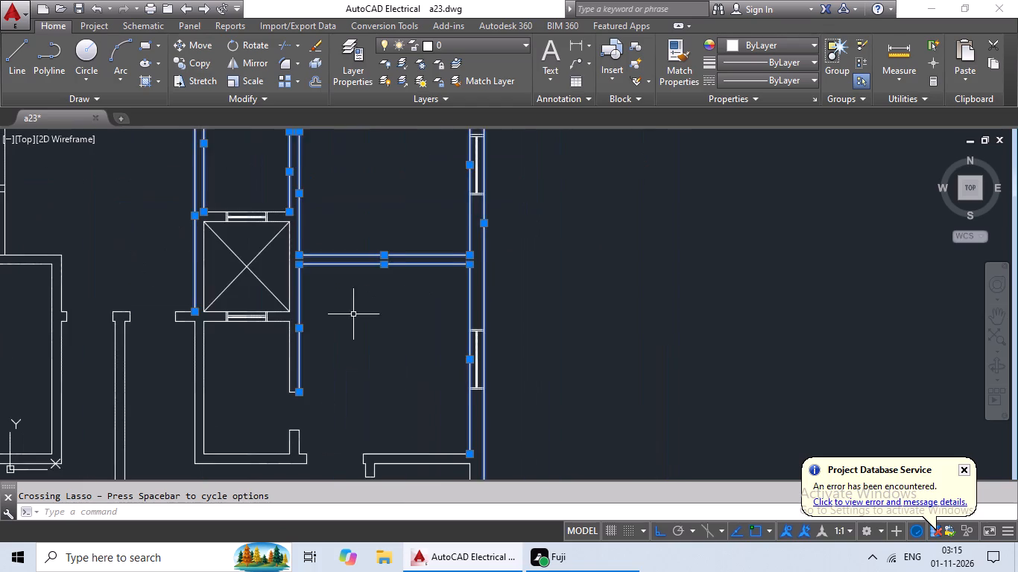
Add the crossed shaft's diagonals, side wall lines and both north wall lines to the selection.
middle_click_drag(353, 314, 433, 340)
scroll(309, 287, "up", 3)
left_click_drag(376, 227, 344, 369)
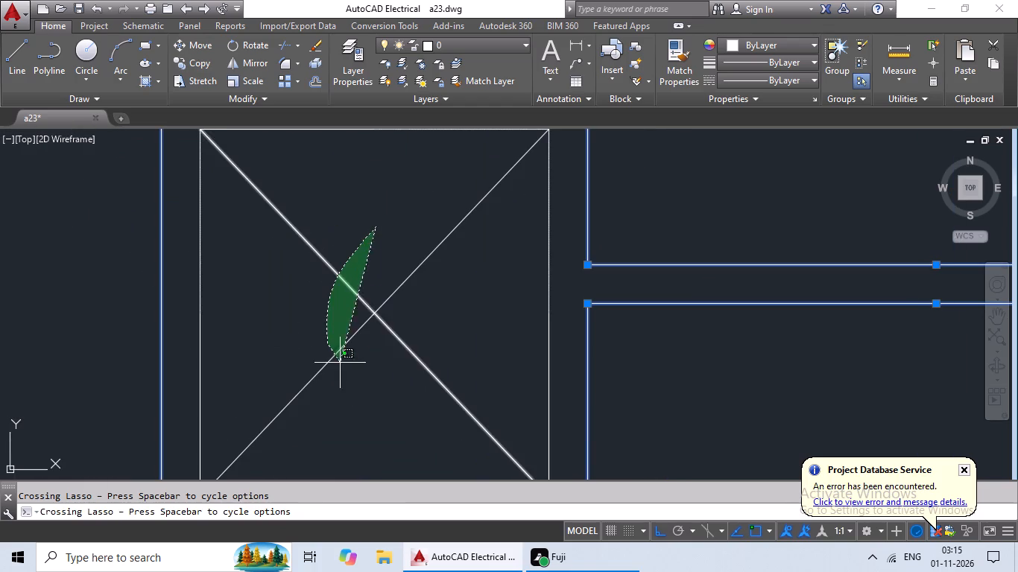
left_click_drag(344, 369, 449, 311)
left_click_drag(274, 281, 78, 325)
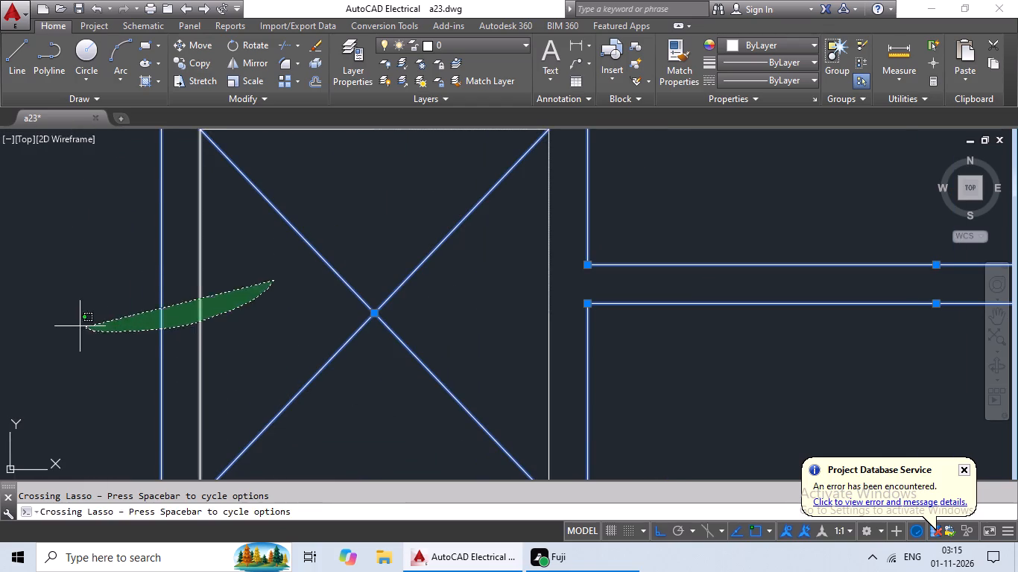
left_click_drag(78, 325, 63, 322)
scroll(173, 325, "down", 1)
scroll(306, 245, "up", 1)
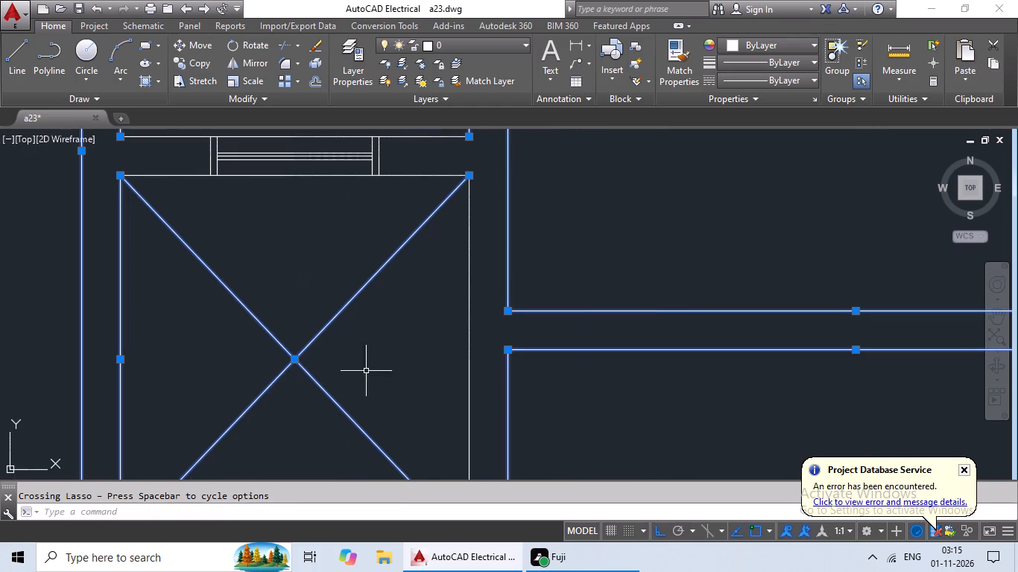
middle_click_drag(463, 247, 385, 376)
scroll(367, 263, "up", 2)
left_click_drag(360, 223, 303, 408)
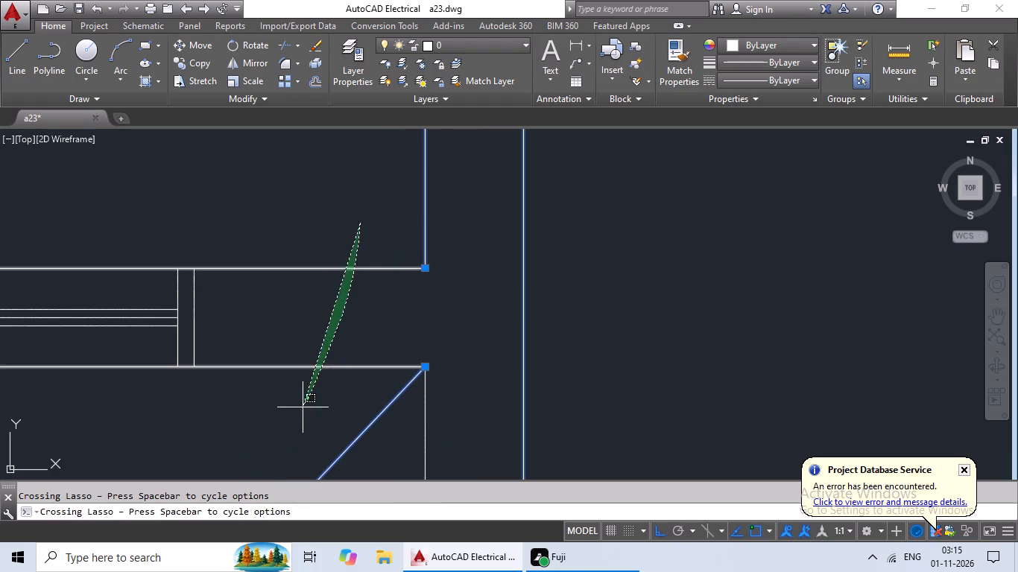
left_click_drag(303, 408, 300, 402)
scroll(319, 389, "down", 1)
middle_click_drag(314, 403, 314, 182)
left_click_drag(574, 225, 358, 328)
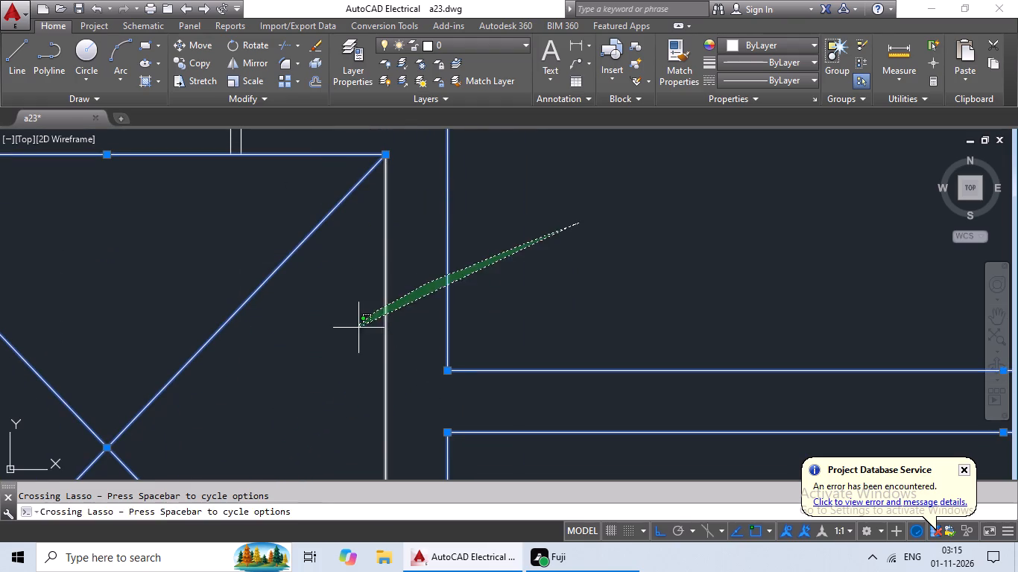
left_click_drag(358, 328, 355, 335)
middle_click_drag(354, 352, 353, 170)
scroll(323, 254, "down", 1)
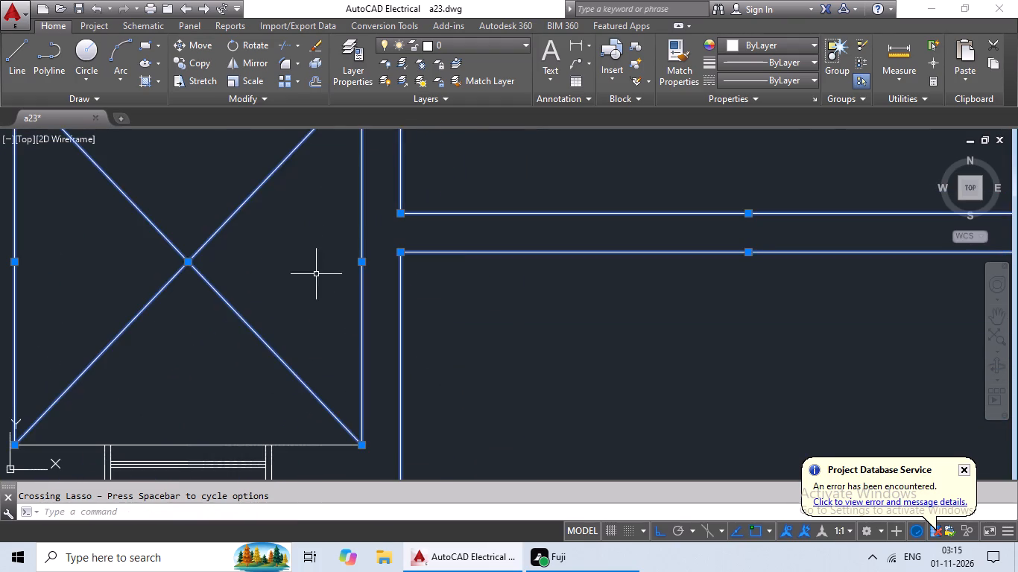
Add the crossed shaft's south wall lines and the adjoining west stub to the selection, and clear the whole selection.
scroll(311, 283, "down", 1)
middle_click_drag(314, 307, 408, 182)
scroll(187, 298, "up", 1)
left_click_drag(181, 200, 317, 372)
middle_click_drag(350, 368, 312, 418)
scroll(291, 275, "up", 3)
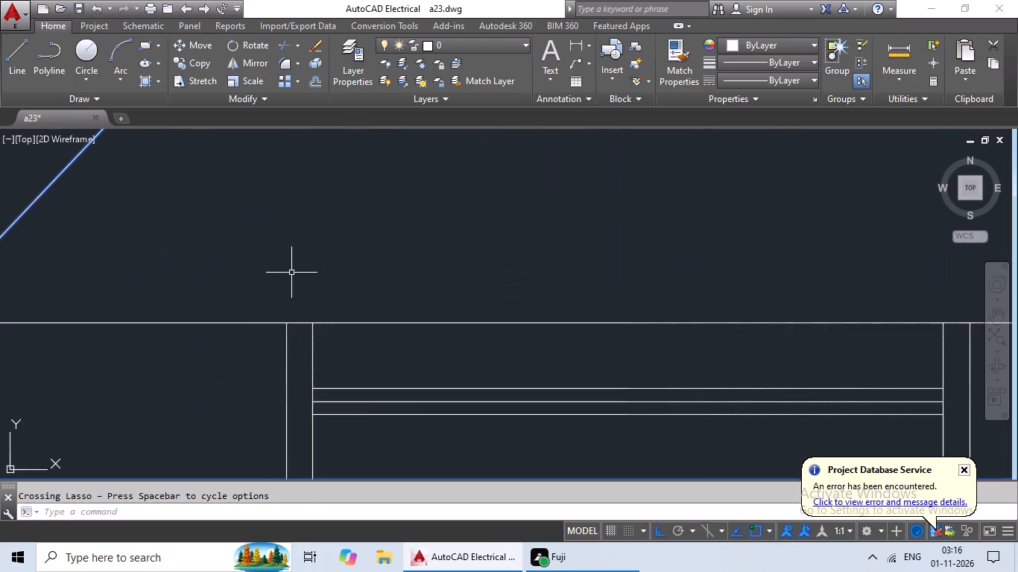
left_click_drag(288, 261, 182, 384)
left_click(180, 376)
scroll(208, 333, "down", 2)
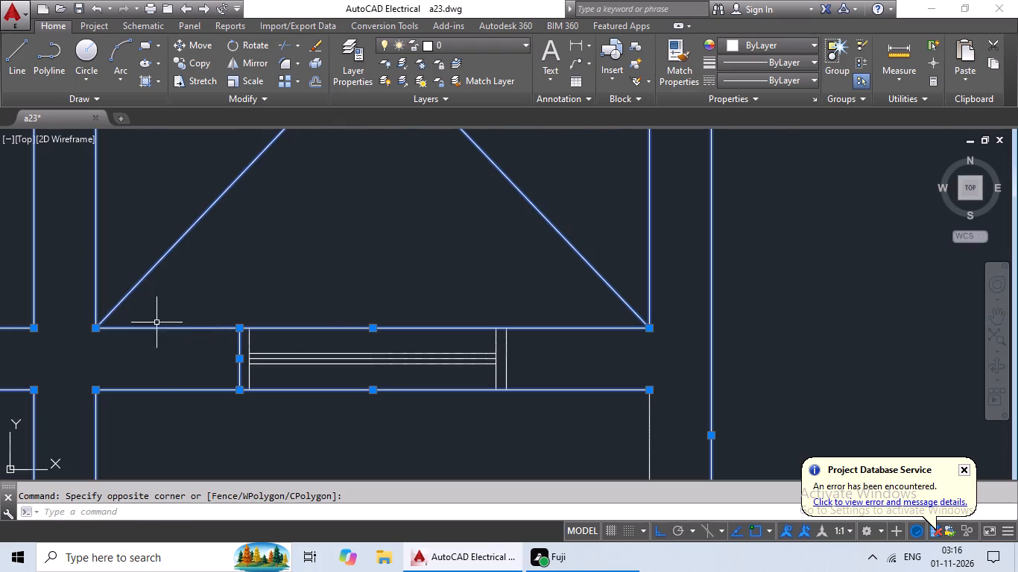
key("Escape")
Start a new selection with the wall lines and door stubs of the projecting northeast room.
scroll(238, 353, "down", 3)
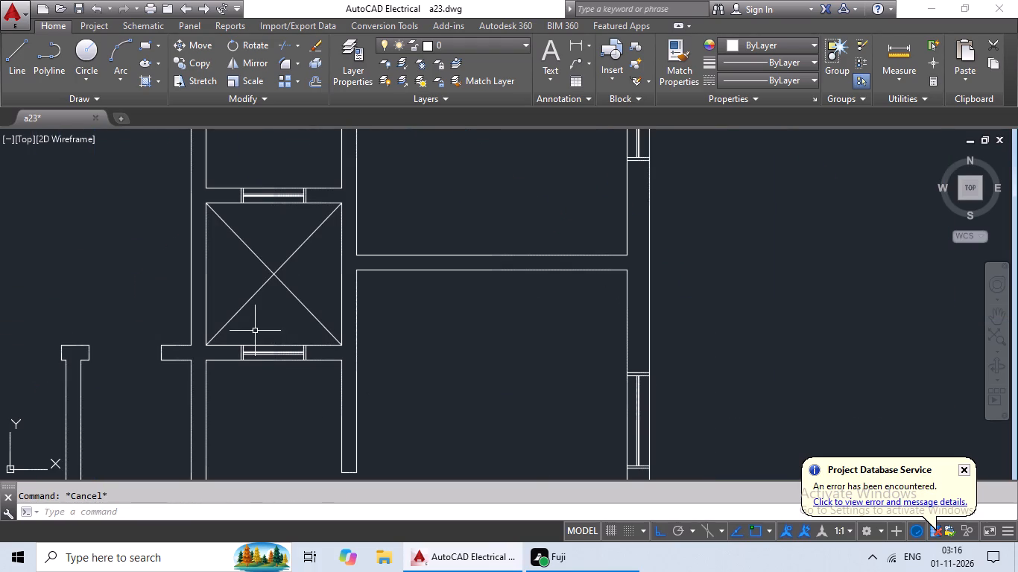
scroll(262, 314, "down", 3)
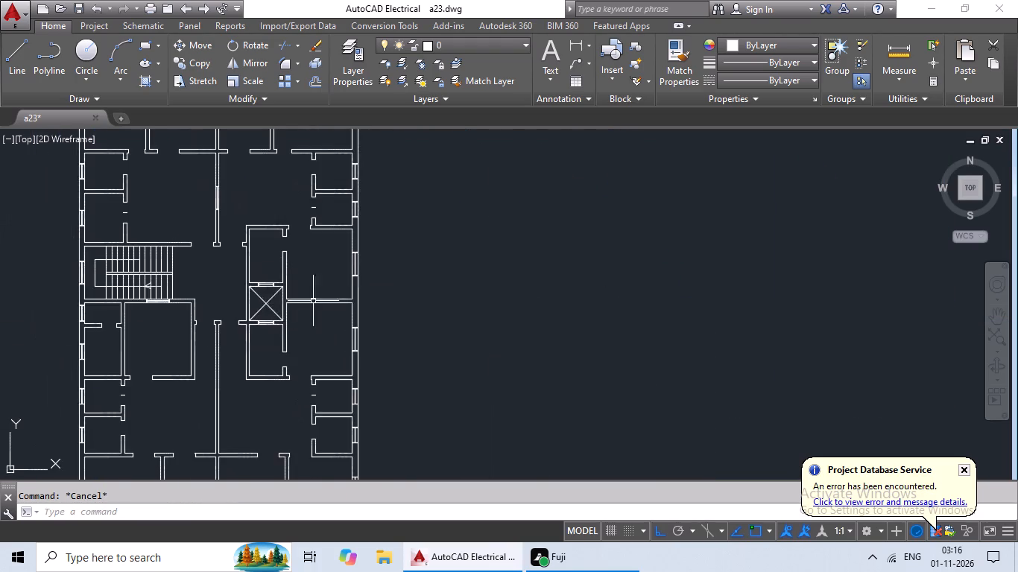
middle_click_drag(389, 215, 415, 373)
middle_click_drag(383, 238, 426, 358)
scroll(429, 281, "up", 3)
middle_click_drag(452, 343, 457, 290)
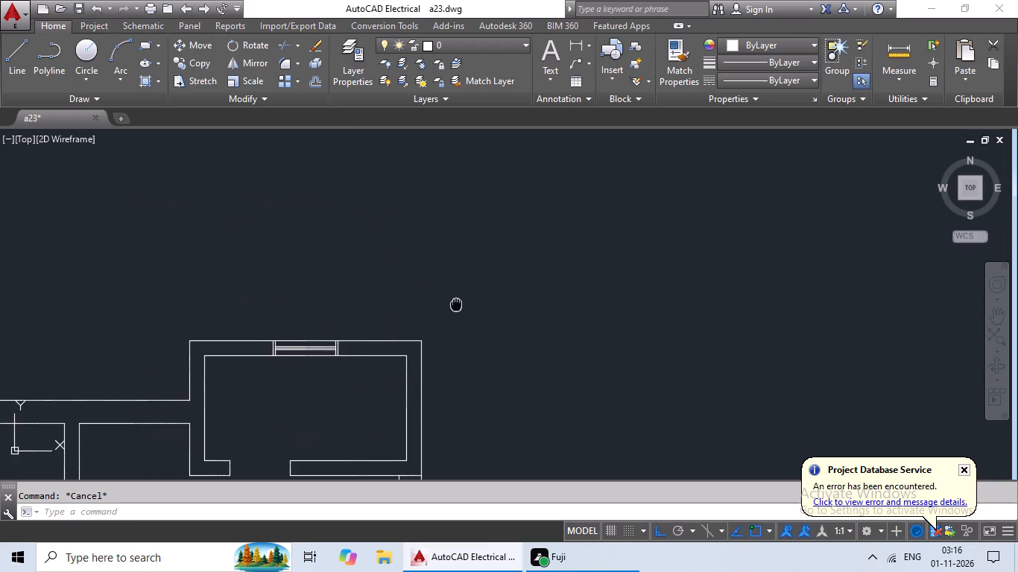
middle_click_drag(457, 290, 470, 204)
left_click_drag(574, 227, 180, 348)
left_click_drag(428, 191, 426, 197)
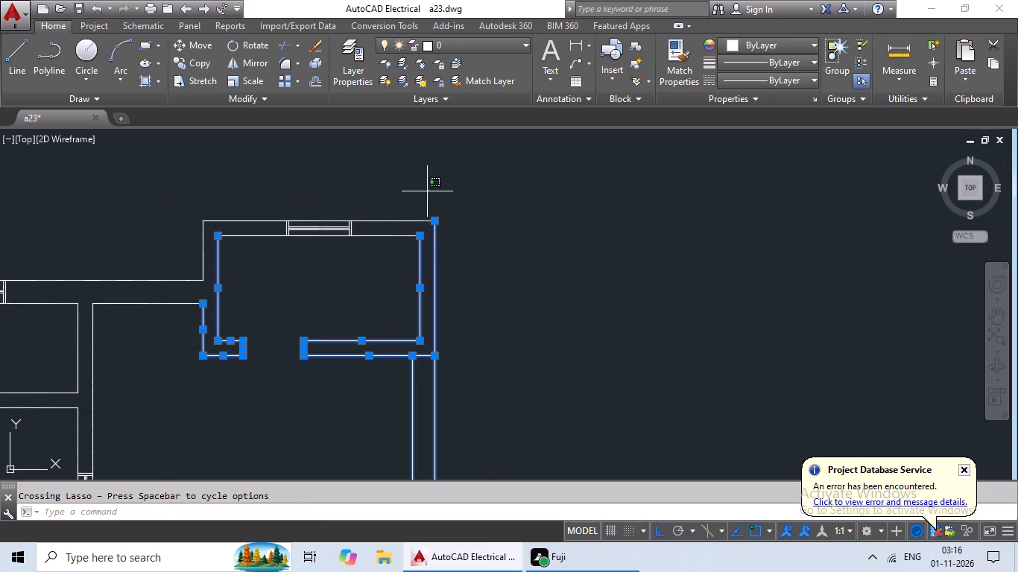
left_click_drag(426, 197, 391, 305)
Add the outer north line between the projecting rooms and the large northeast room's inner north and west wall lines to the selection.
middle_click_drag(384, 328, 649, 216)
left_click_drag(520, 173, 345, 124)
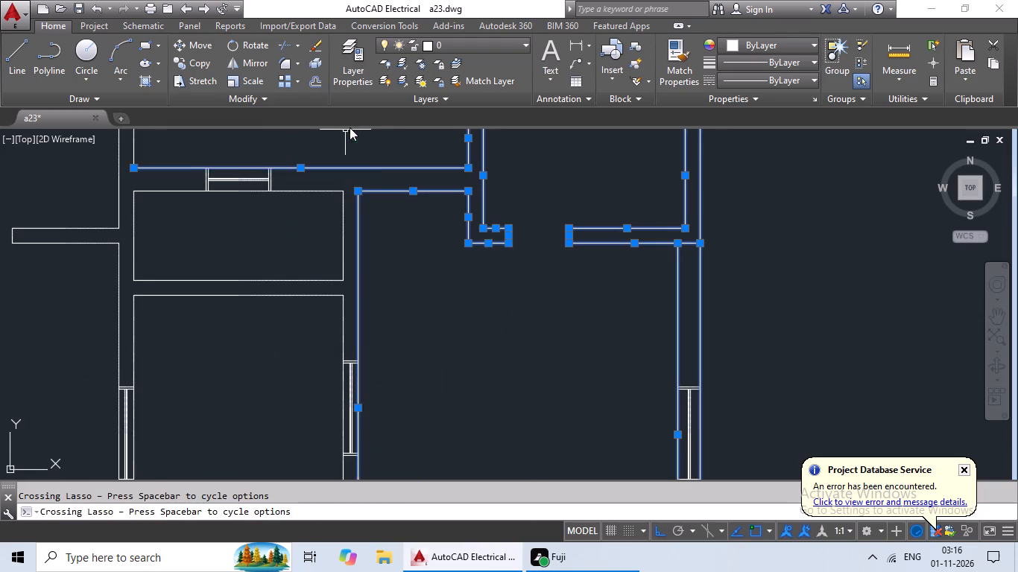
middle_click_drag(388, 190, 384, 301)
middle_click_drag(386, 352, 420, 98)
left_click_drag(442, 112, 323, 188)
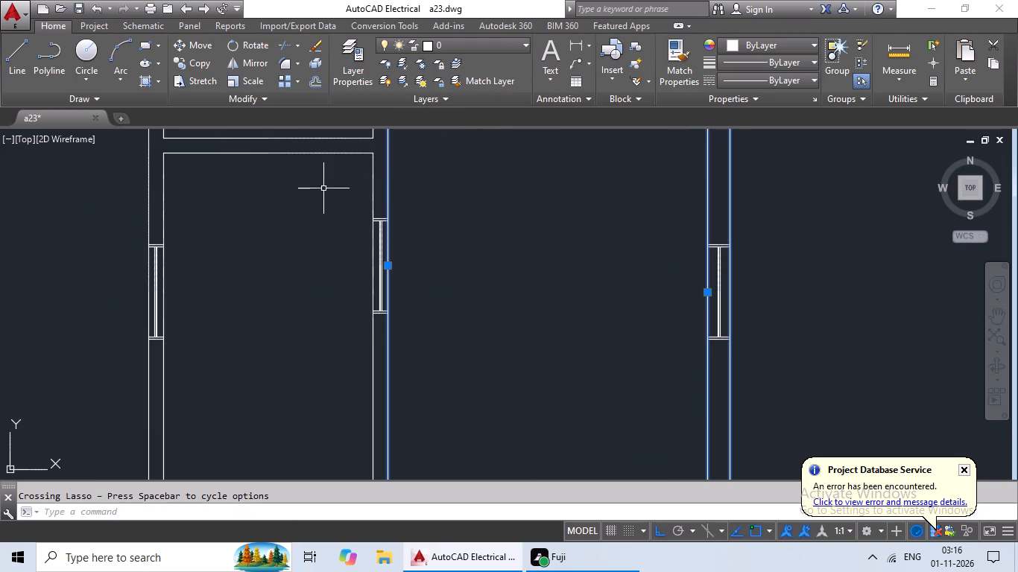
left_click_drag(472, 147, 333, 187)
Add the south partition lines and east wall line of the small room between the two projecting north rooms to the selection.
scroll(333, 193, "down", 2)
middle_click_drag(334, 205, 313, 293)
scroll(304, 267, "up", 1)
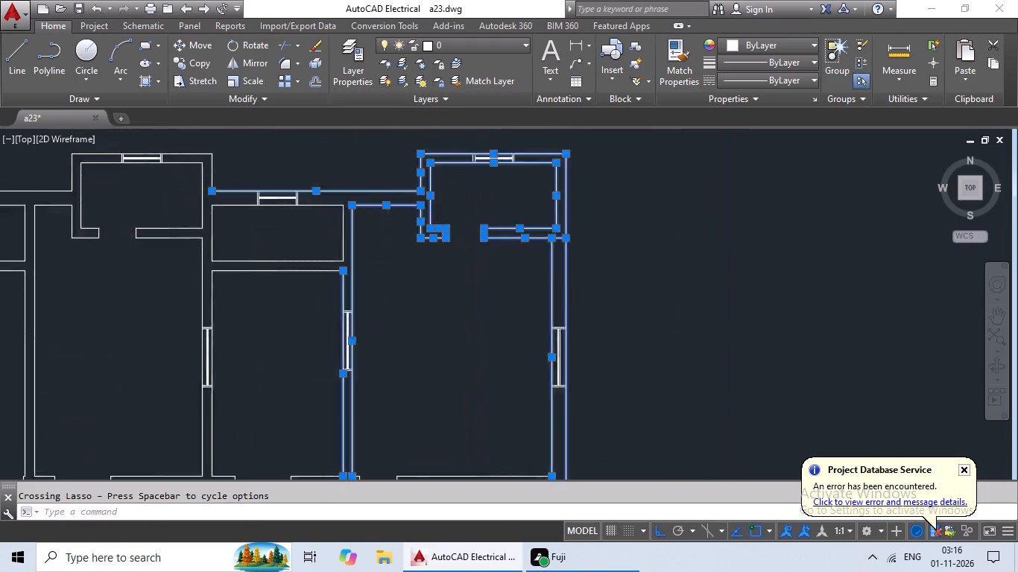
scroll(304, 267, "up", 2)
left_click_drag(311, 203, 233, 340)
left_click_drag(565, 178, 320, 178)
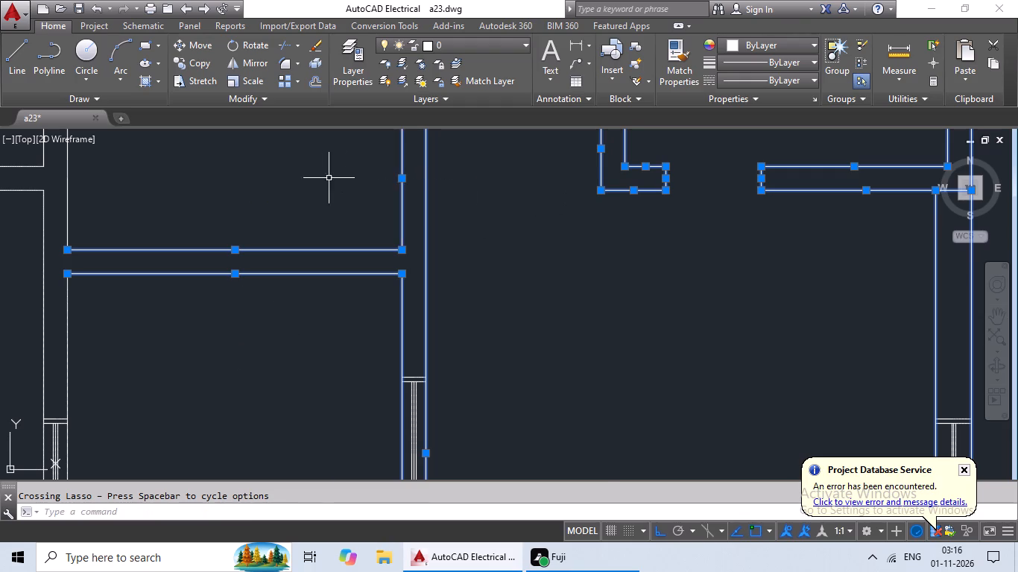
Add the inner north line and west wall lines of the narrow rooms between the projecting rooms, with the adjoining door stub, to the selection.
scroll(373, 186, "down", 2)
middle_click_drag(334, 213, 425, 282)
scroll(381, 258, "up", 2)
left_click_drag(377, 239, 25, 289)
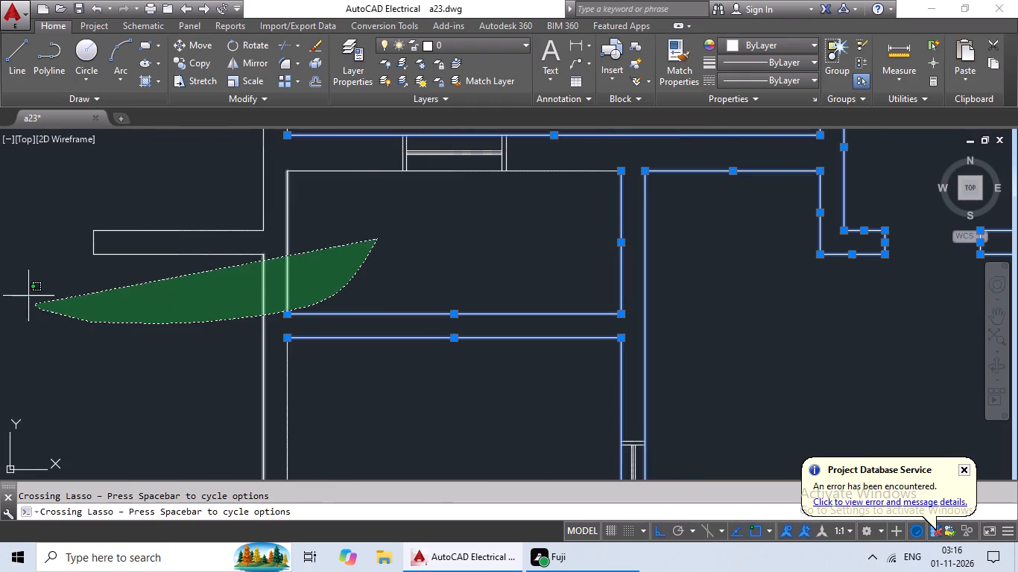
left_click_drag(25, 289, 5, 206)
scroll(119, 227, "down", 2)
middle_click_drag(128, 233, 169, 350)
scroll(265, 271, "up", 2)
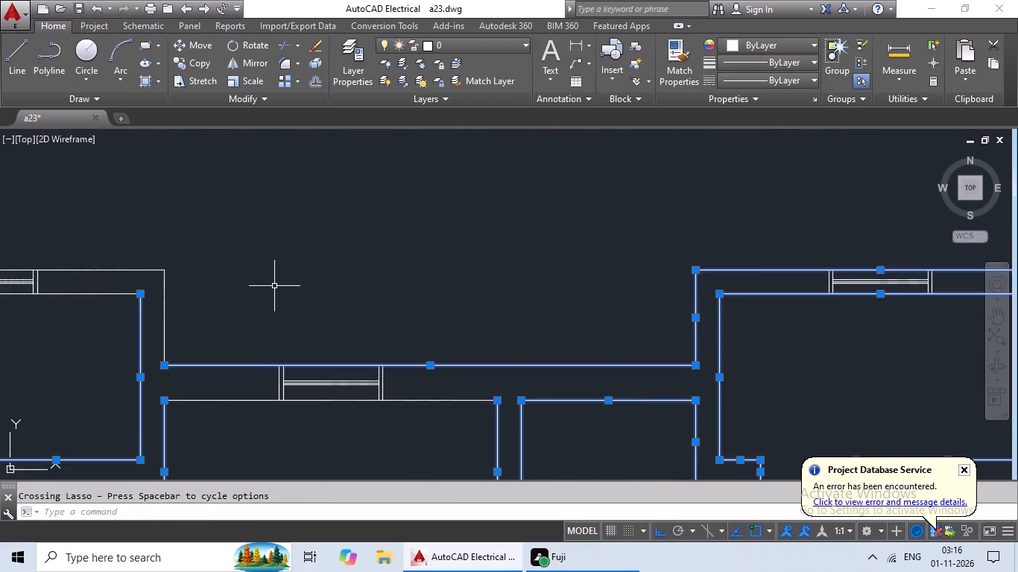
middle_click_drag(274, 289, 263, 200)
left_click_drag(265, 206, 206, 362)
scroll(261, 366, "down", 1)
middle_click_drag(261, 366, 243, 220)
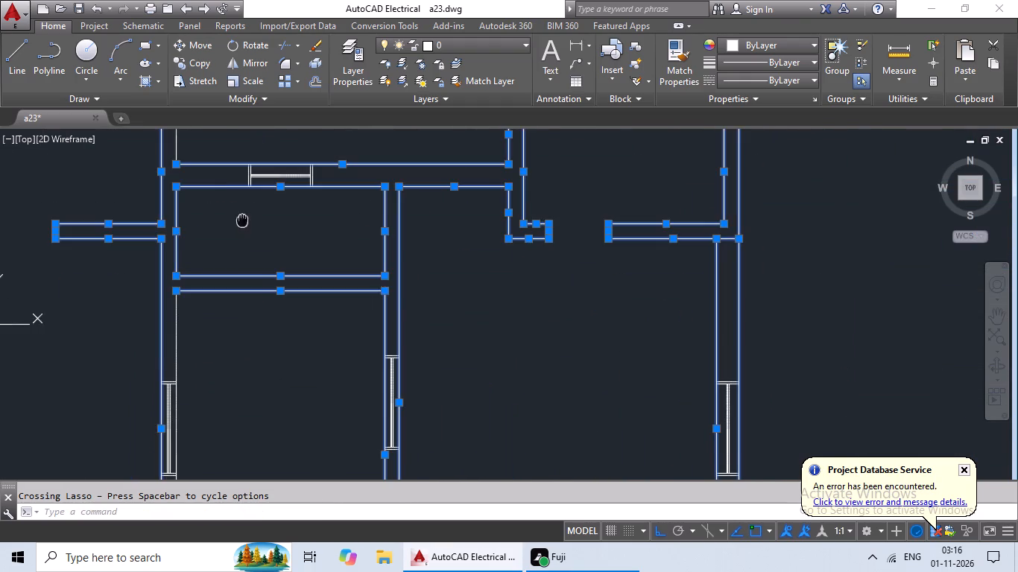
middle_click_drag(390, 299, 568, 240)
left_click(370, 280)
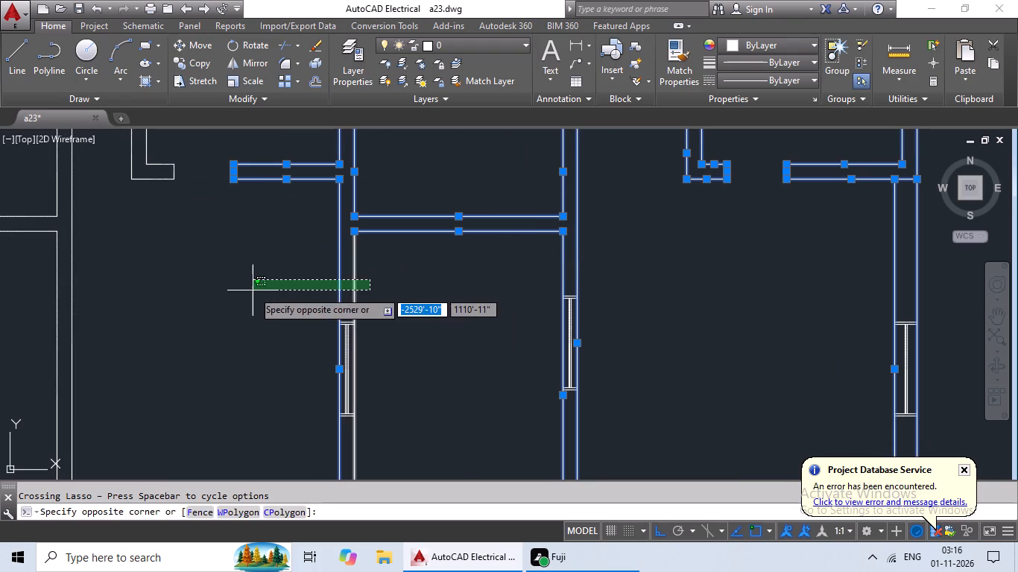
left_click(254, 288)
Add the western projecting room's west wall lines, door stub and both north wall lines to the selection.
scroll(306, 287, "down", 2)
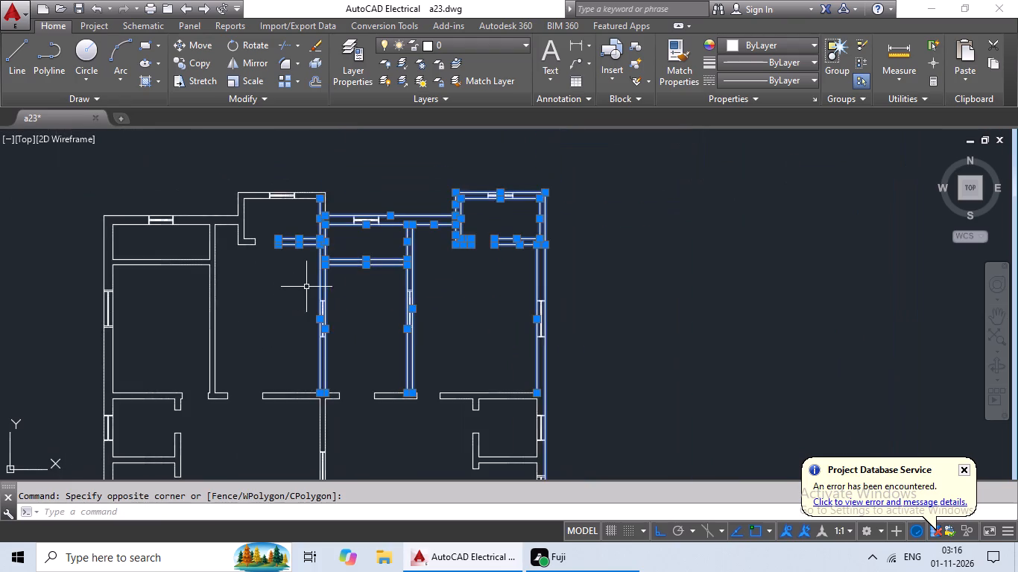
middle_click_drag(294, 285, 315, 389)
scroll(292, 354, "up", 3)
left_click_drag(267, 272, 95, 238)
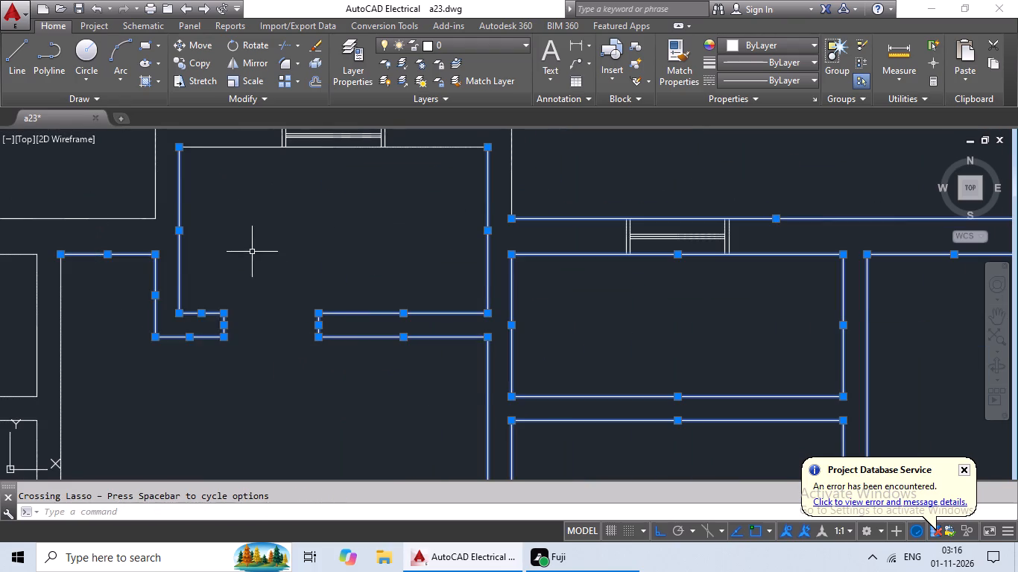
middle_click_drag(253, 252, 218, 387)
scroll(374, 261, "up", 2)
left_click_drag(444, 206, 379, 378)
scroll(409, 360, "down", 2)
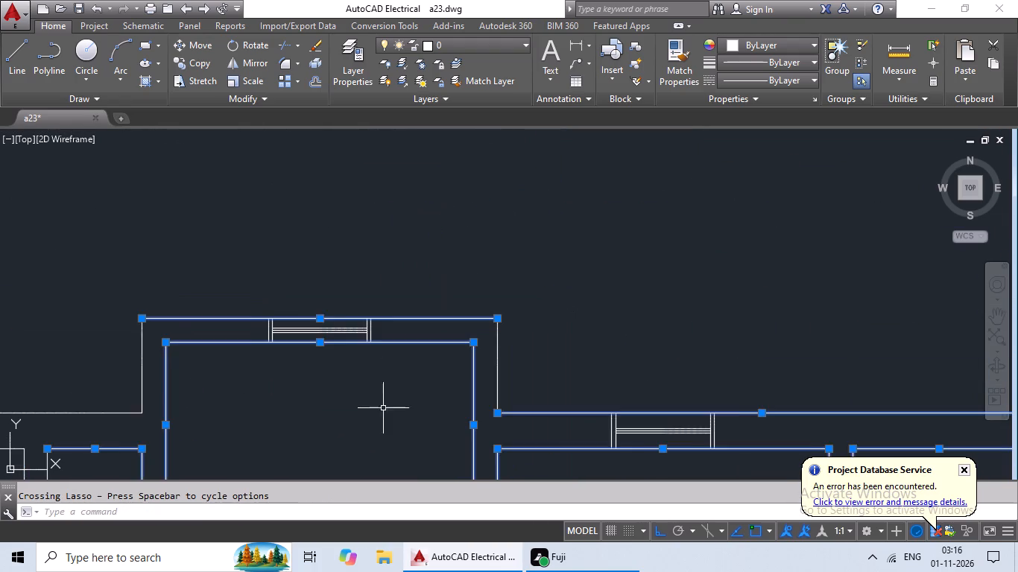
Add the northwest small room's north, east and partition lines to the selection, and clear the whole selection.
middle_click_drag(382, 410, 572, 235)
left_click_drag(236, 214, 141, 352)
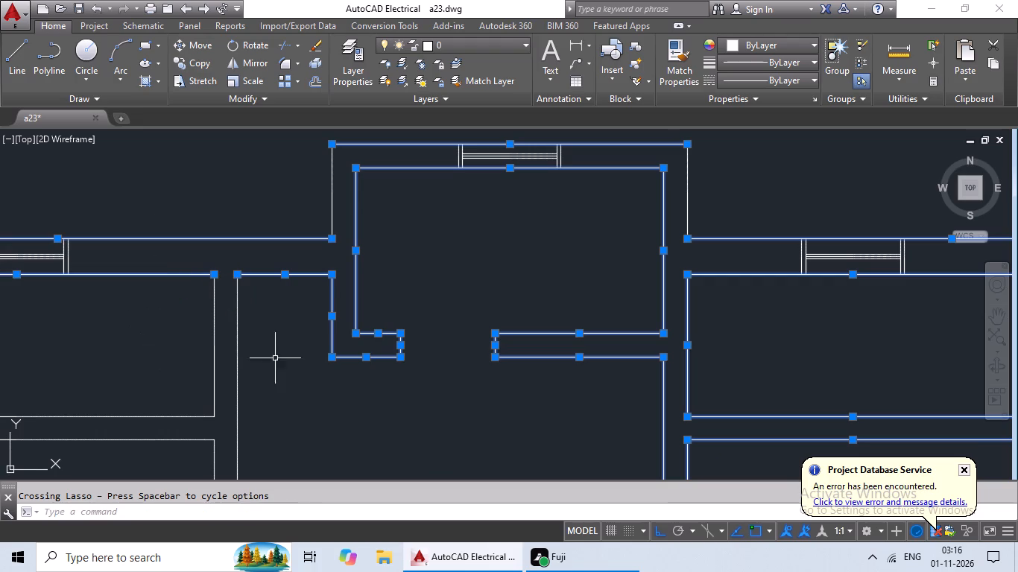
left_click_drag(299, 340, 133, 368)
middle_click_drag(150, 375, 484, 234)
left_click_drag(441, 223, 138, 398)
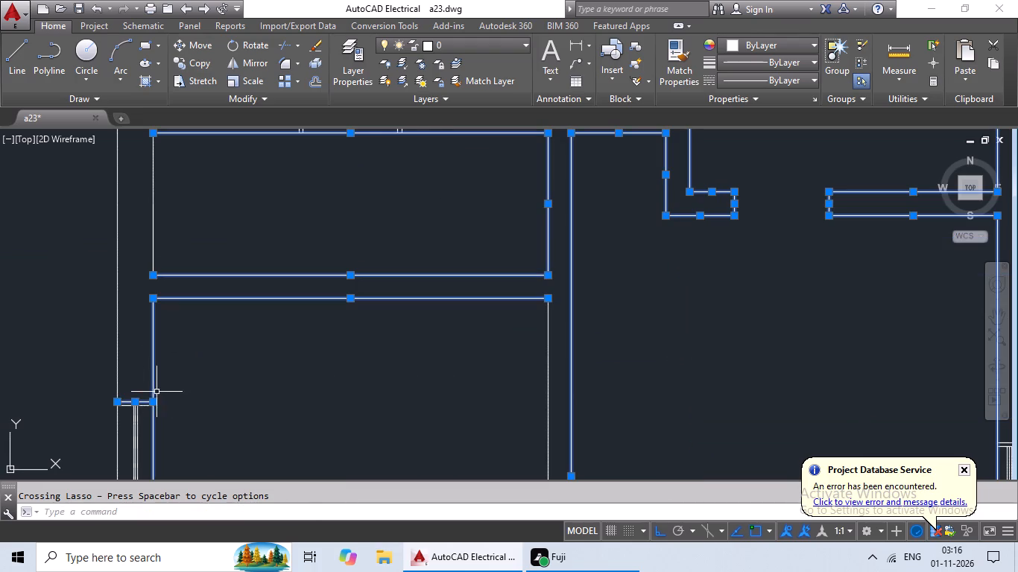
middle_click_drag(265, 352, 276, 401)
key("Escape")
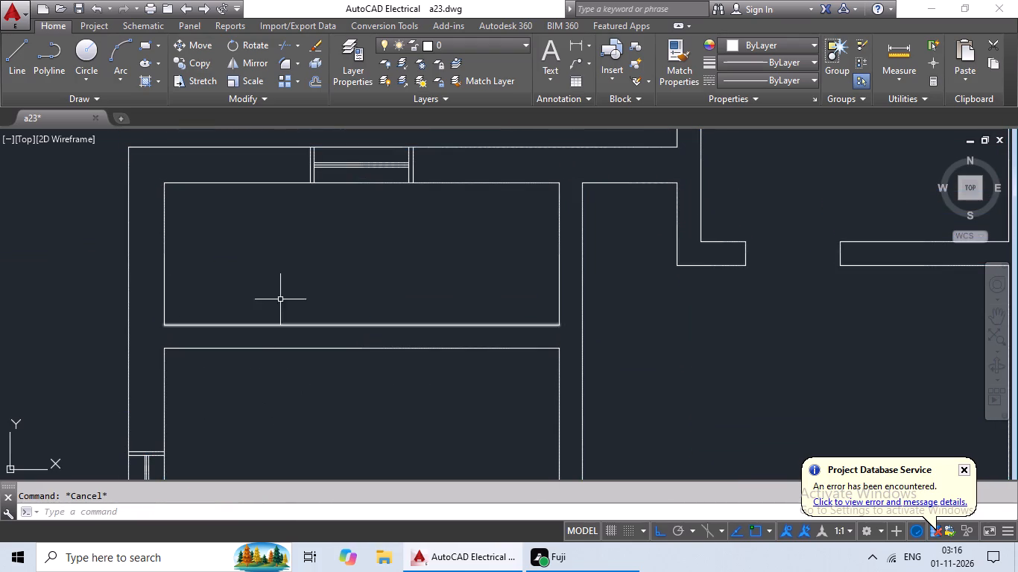
Start a new selection with the northwest small room's west, north and east wall lines and its south partition lines.
left_click_drag(316, 257, 0, 223)
middle_click_drag(275, 343, 191, 451)
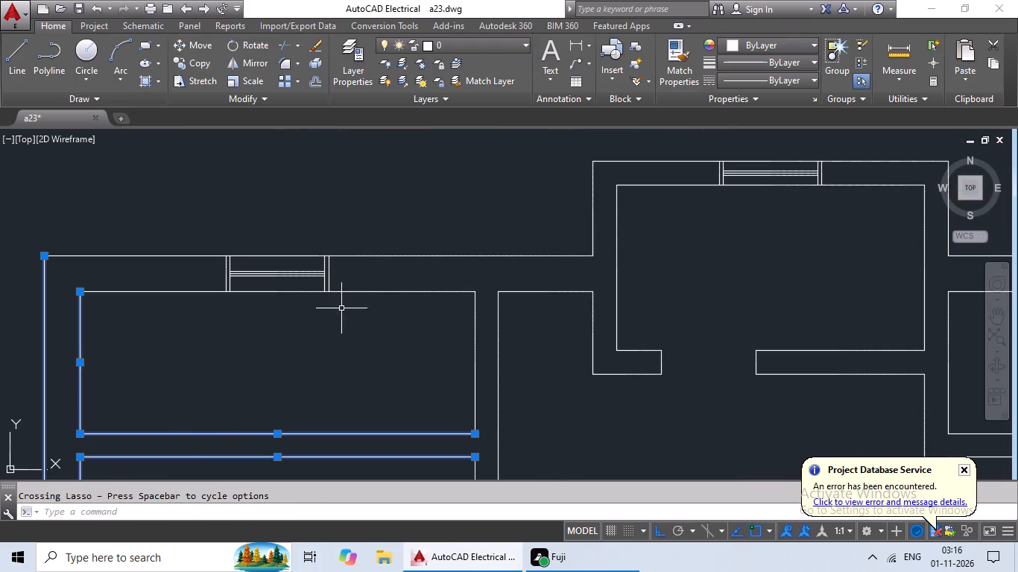
left_click_drag(441, 194, 370, 385)
left_click_drag(569, 408, 247, 390)
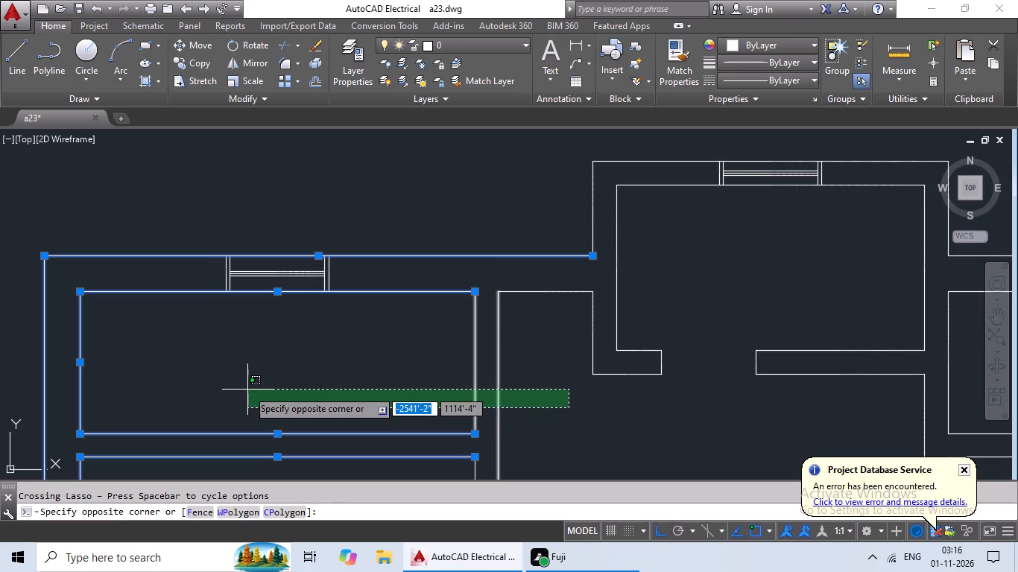
left_click(247, 390)
Add the northwest rooms' east wall lines and the western projecting room's lower west, inner west and south wall lines with door stubs to the selection.
middle_click_drag(350, 381, 160, 352)
left_click_drag(525, 267, 294, 250)
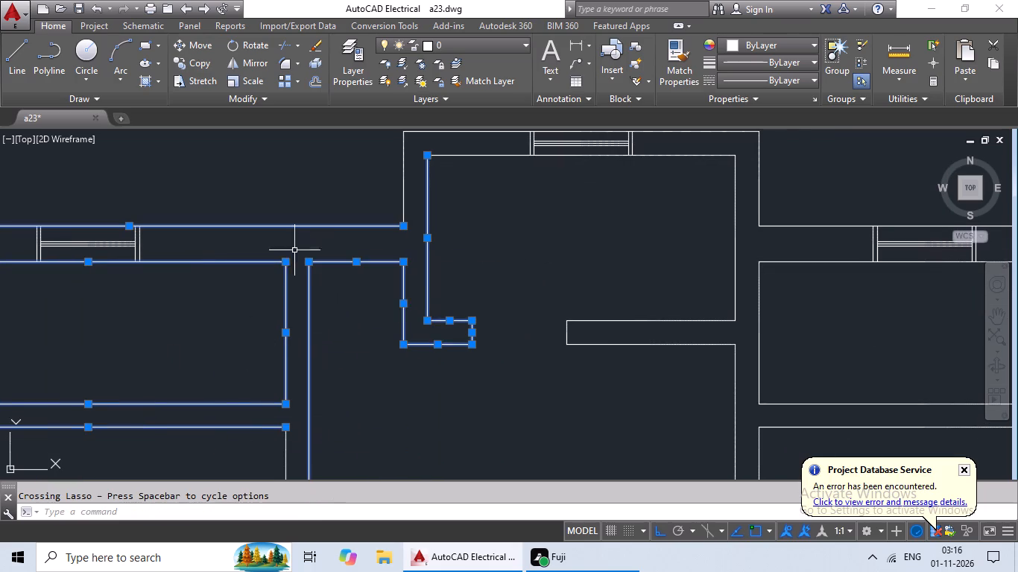
middle_click_drag(396, 393, 361, 196)
left_click_drag(388, 224, 124, 387)
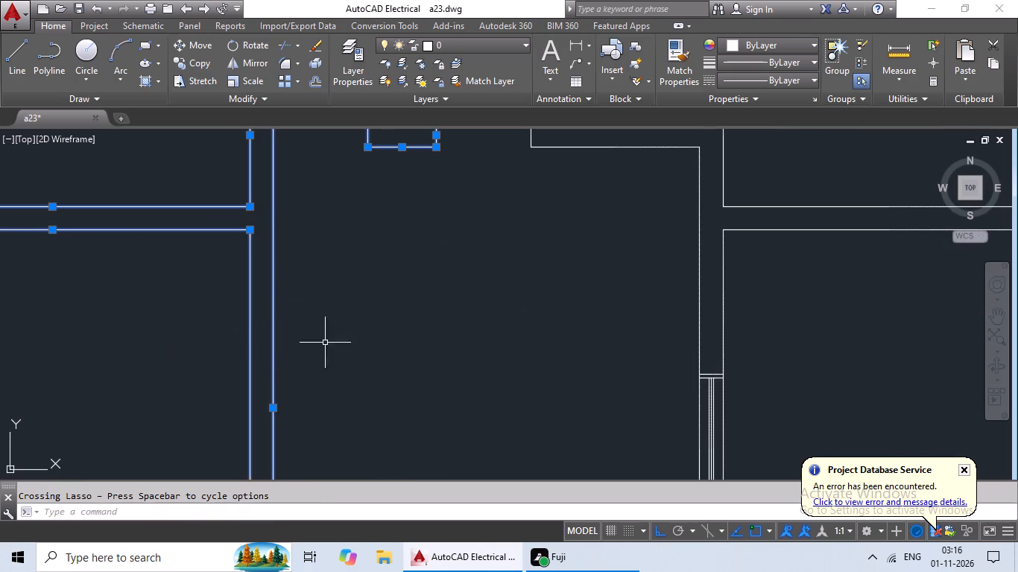
middle_click_drag(332, 322, 180, 527)
left_click_drag(390, 247, 467, 316)
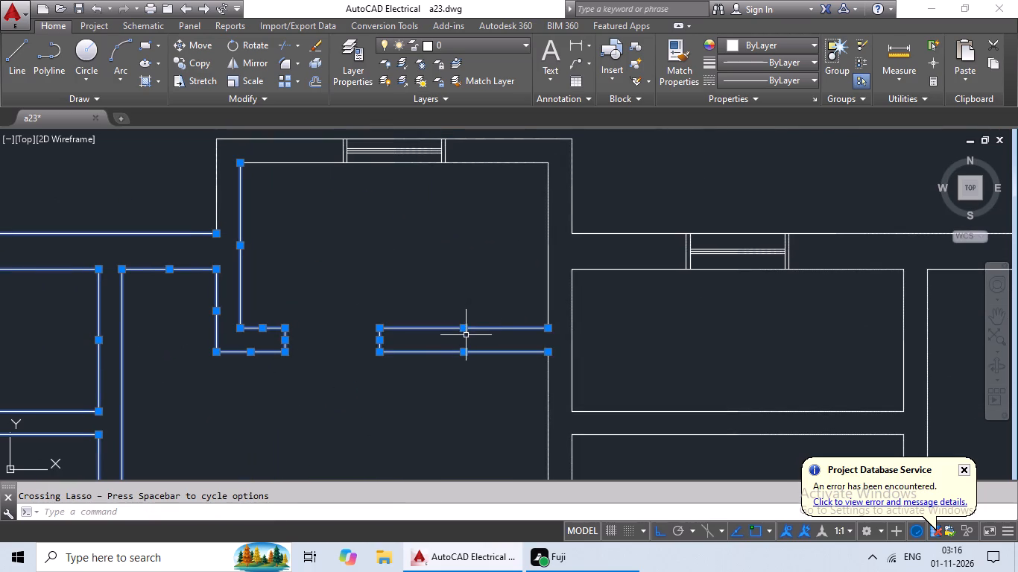
Add the western projecting room's inner and outer north and east wall lines and its outer west wall line to the selection.
middle_click_drag(499, 227, 444, 406)
scroll(541, 317, "up", 2)
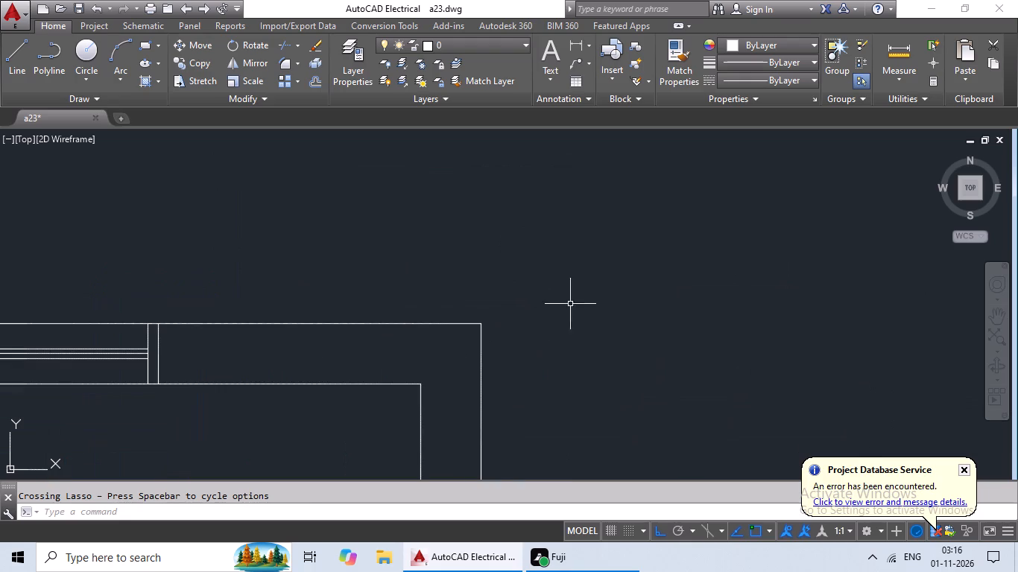
left_click_drag(575, 302, 312, 396)
middle_click_drag(327, 442, 361, 390)
left_click_drag(380, 244, 342, 350)
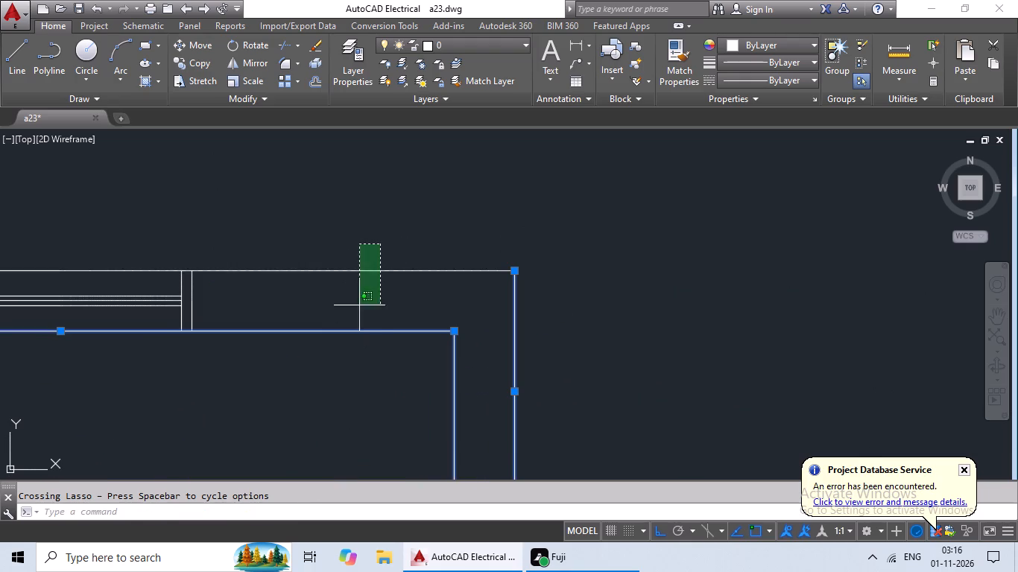
left_click_drag(342, 350, 321, 425)
left_click(321, 425)
scroll(338, 405, "down", 3)
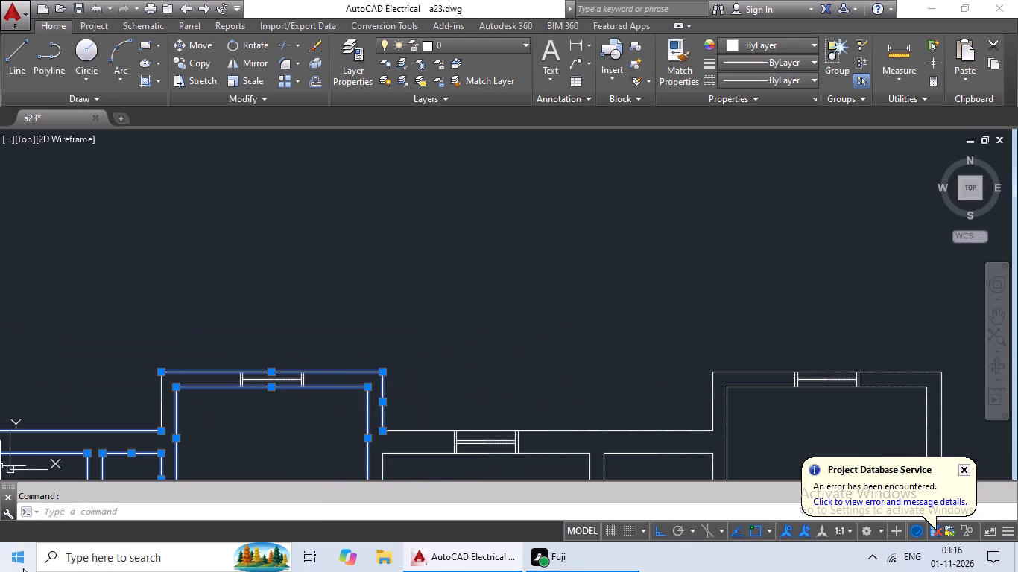
middle_click_drag(348, 450, 489, 313)
scroll(336, 298, "up", 3)
left_click_drag(412, 243, 149, 234)
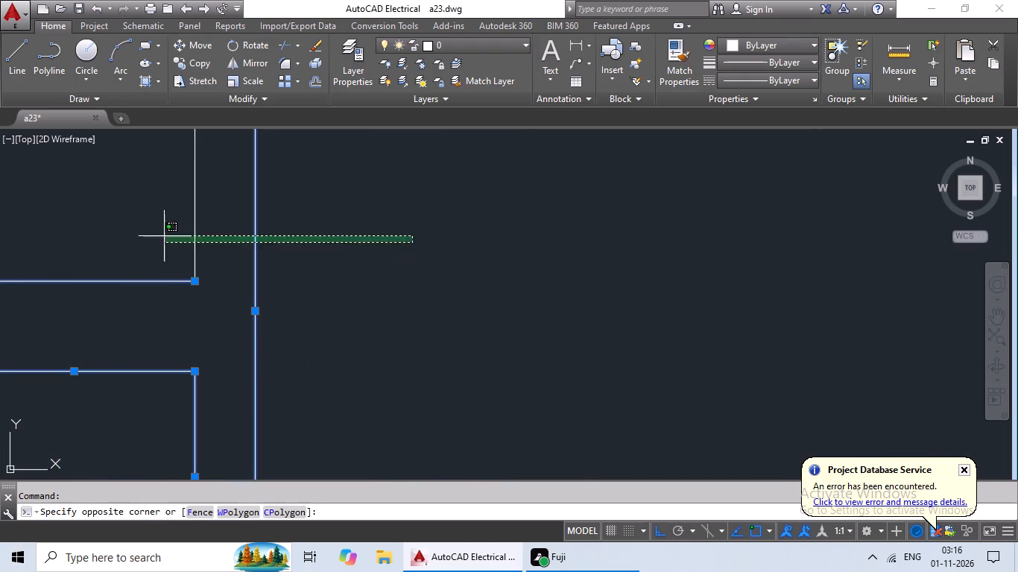
left_click_drag(149, 234, 120, 232)
Add the outer north wall line between the projecting rooms and the small room's east wall and south partition lines to the selection.
scroll(286, 235, "down", 2)
middle_click_drag(350, 289, 340, 234)
scroll(437, 321, "down", 1)
middle_click_drag(455, 347, 284, 375)
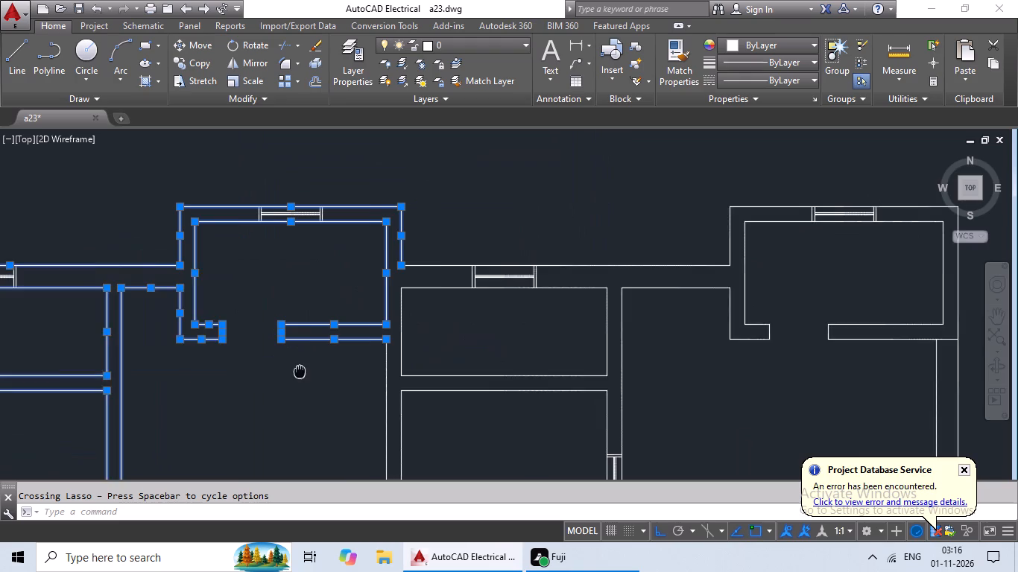
scroll(629, 223, "up", 3)
scroll(620, 235, "down", 2)
left_click_drag(575, 260, 603, 482)
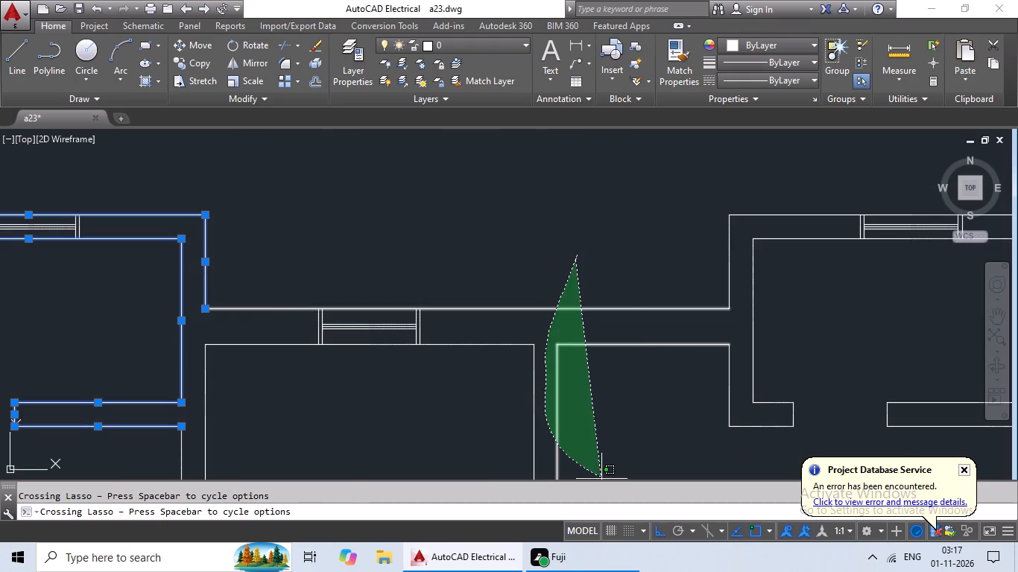
left_click_drag(603, 482, 660, 351)
middle_click_drag(657, 390, 588, 199)
left_click_drag(595, 253, 282, 241)
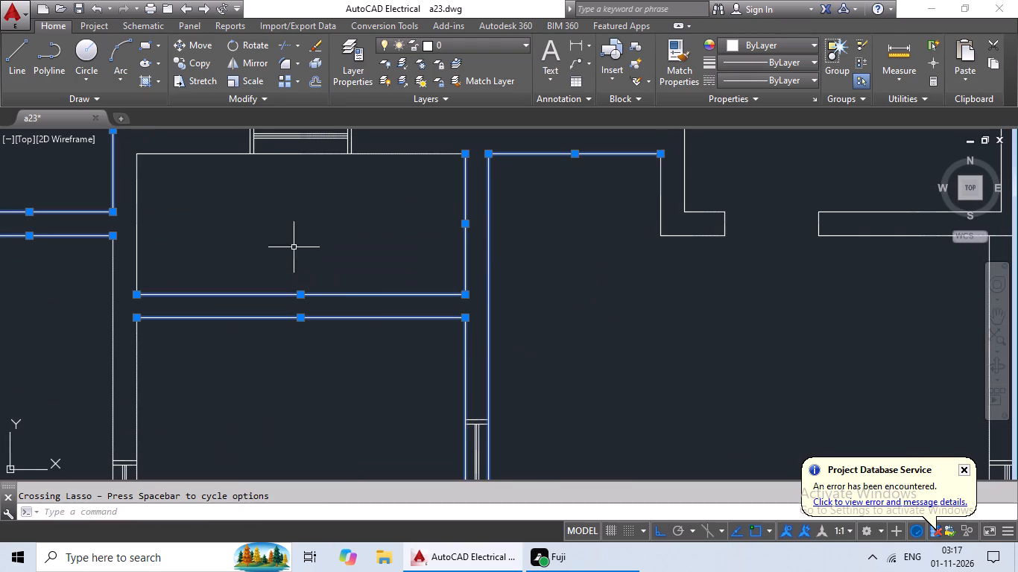
Add the inner north and west wall lines of the small room between the projecting rooms, and the wall lines continuing south, to the selection.
middle_click_drag(382, 271, 500, 356)
left_click_drag(417, 290, 87, 260)
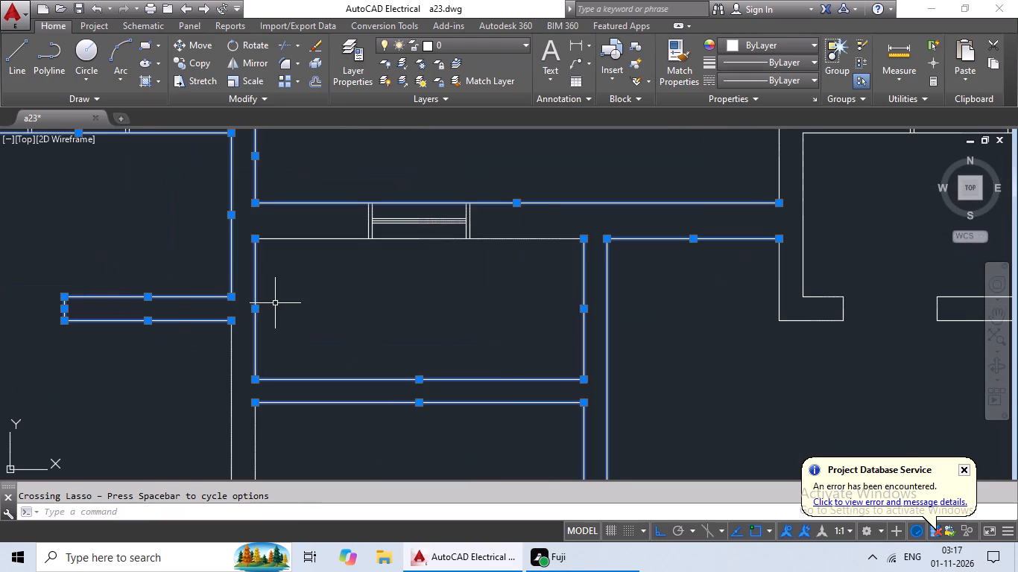
middle_click_drag(276, 303, 231, 363)
left_click_drag(534, 172, 487, 372)
middle_click_drag(487, 382, 491, 139)
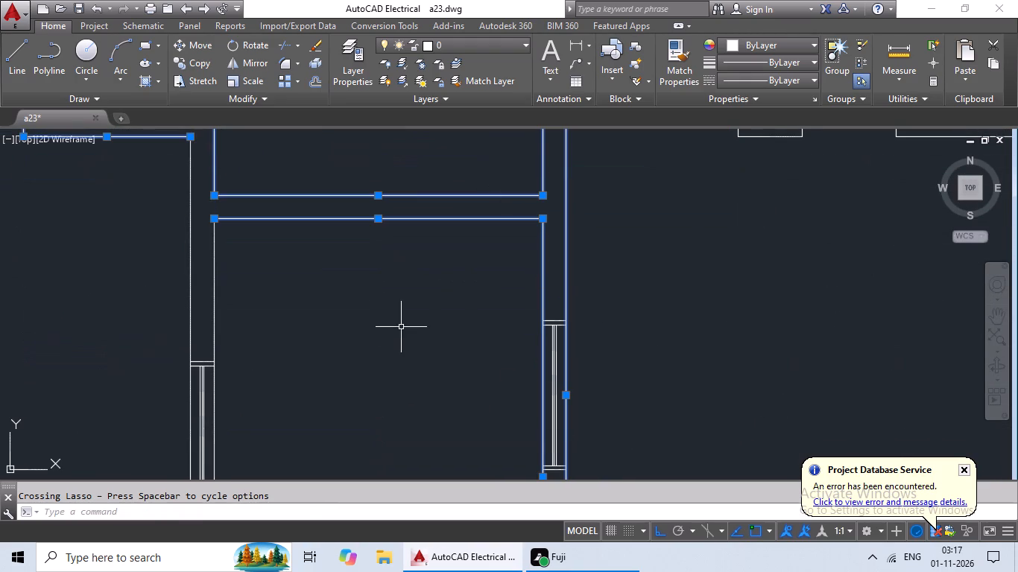
left_click_drag(404, 293, 0, 287)
left_click(106, 302)
Add the eastern projecting room's north, east, south and west wall lines with both door stubs to the selection.
scroll(301, 278, "down", 3)
middle_click_drag(336, 290, 294, 306)
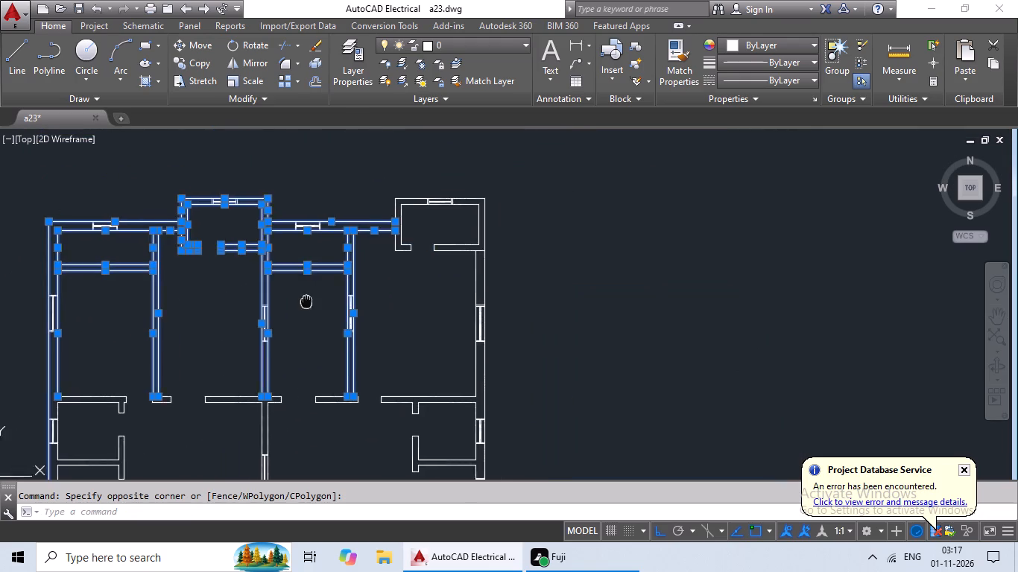
middle_click_drag(294, 306, 250, 331)
scroll(413, 217, "up", 2)
left_click_drag(507, 247, 212, 387)
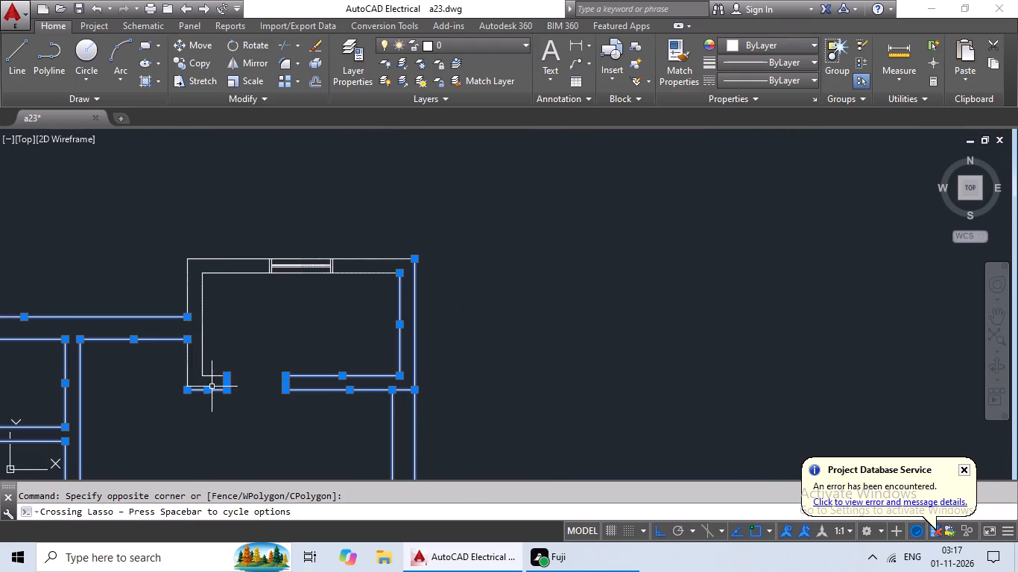
left_click_drag(391, 223, 365, 337)
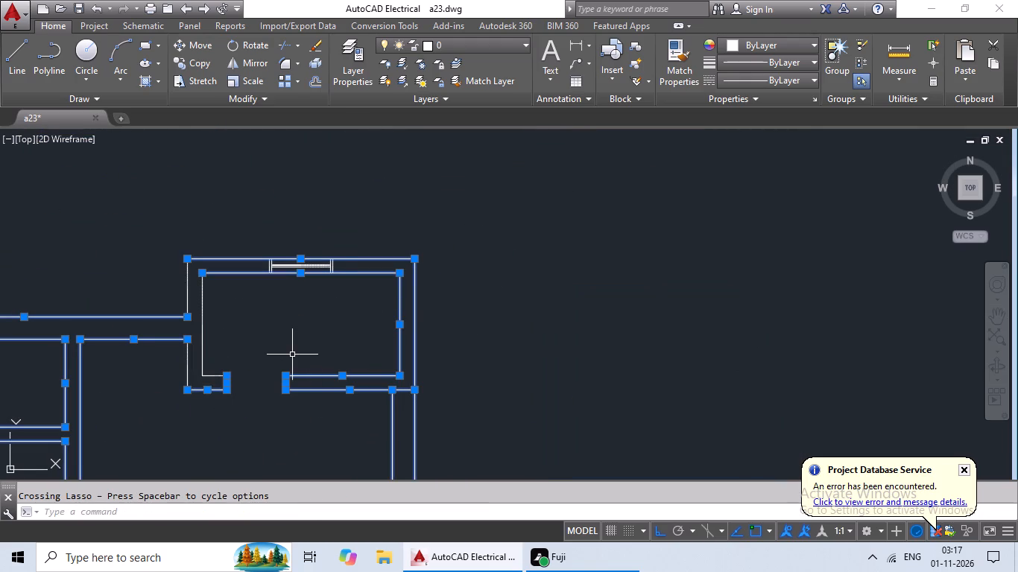
left_click_drag(300, 319, 118, 337)
Add the cross-wall segments between the door openings south of the large northern rooms, with the central wall below, to the selection.
middle_click_drag(192, 384, 215, 247)
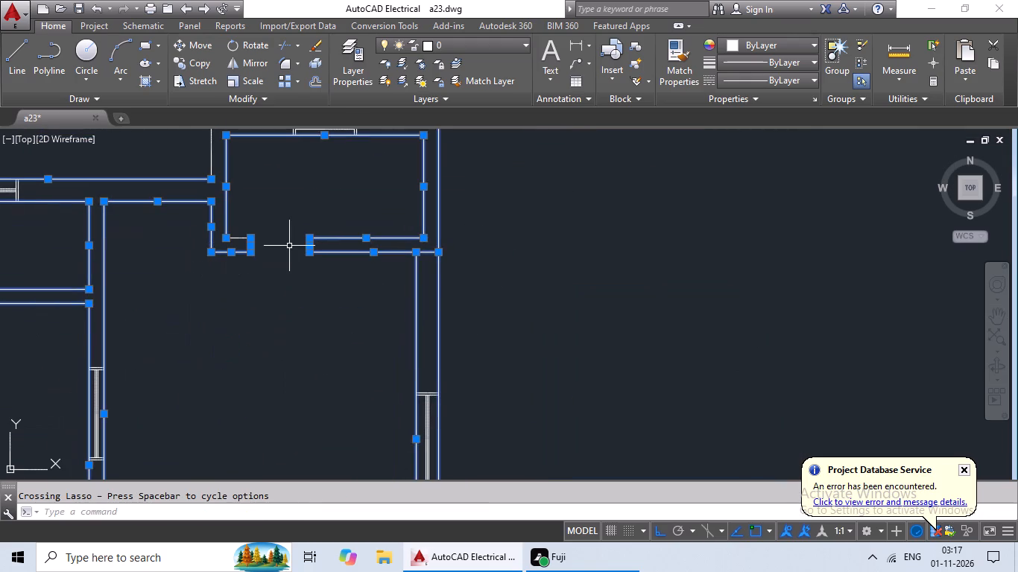
scroll(518, 293, "down", 2)
middle_click_drag(375, 366, 396, 293)
left_click_drag(413, 332, 346, 393)
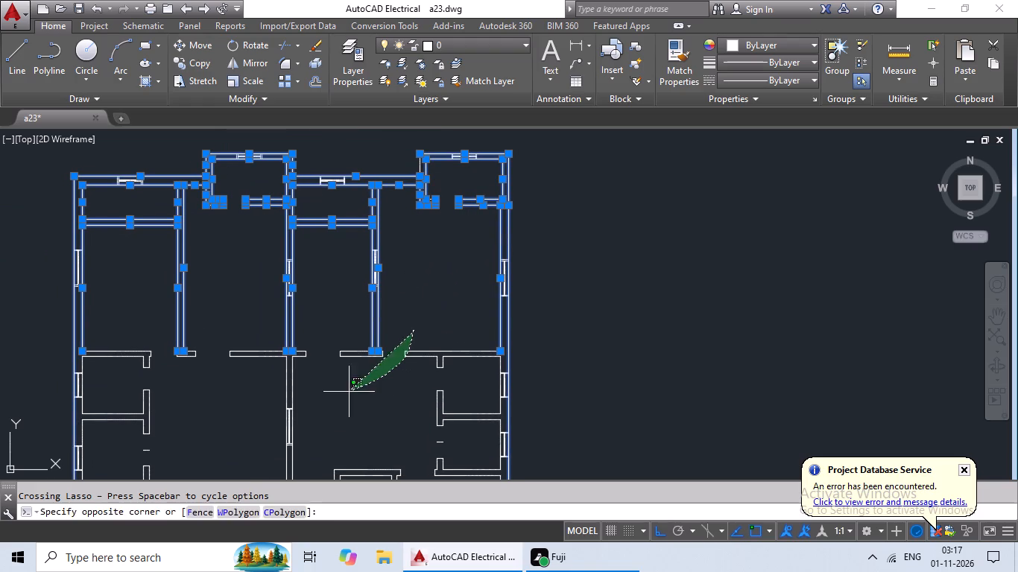
left_click_drag(346, 393, 135, 331)
left_click_drag(157, 322, 111, 328)
scroll(151, 346, "up", 4)
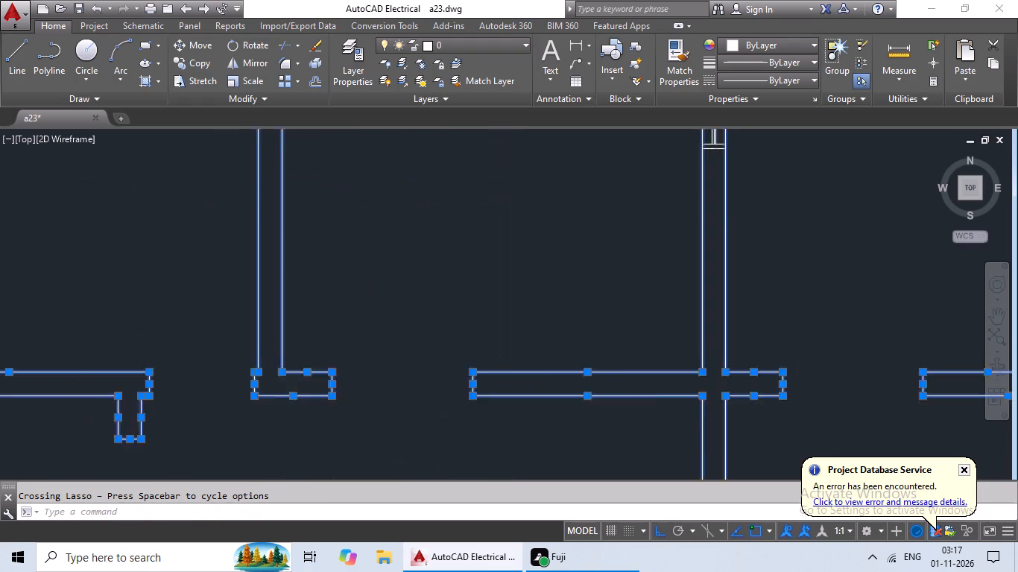
Add the lower lines and door stub of the cross wall's easternmost segment to the selection.
scroll(165, 342, "down", 3)
middle_click_drag(262, 371, 220, 283)
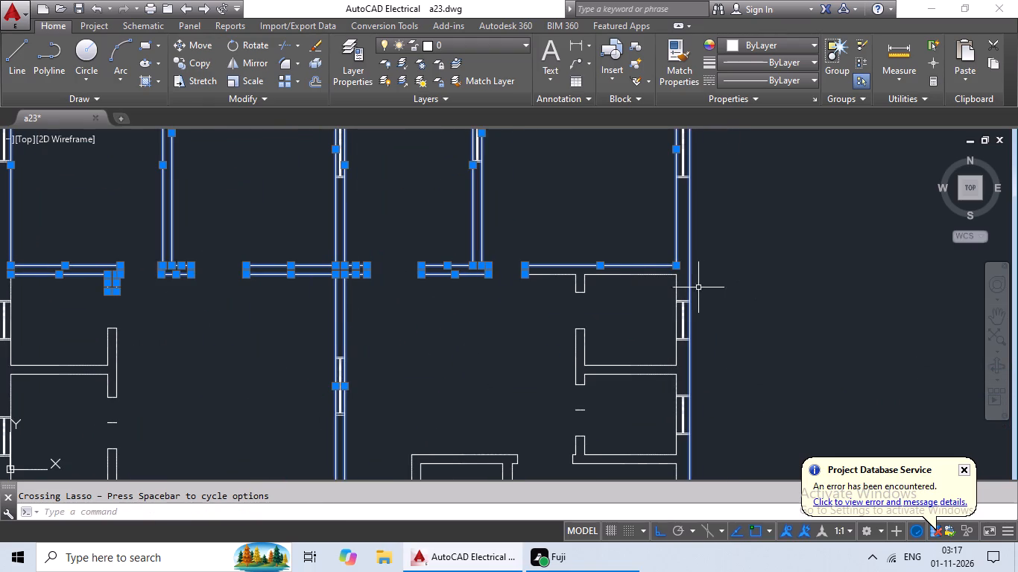
scroll(634, 248, "up", 3)
left_click_drag(634, 260, 365, 445)
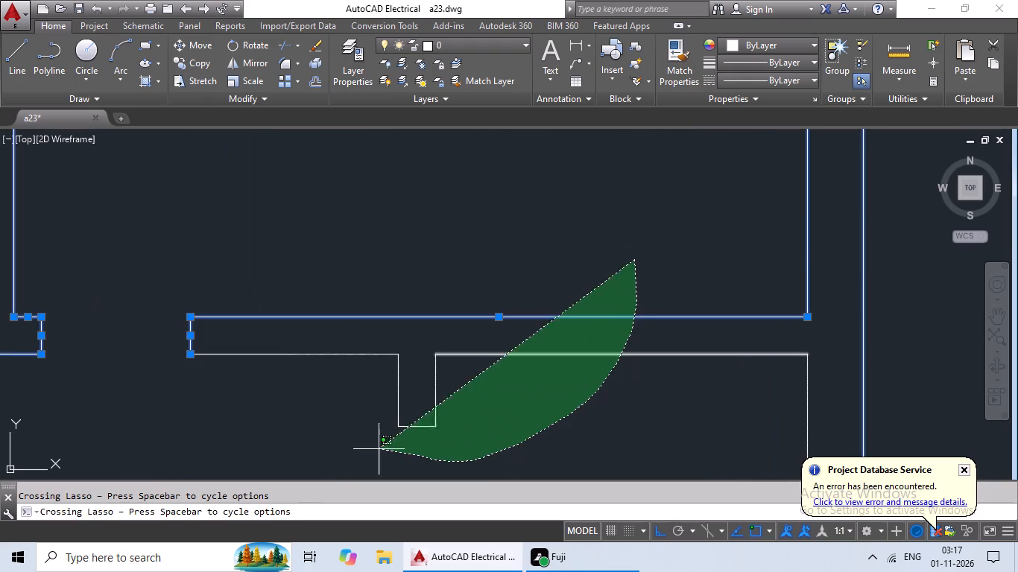
left_click_drag(365, 445, 300, 358)
Add the partition lines between the two small eastern rooms, with the attached T-shaped door stub, to the selection.
middle_click_drag(502, 414, 413, 250)
scroll(483, 322, "down", 1)
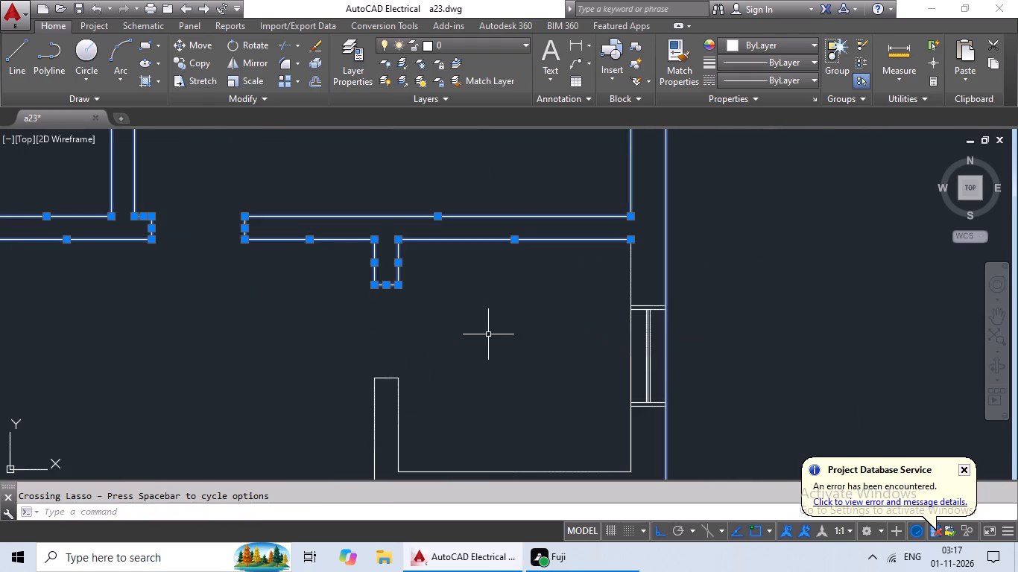
middle_click_drag(488, 334, 444, 236)
scroll(470, 267, "down", 2)
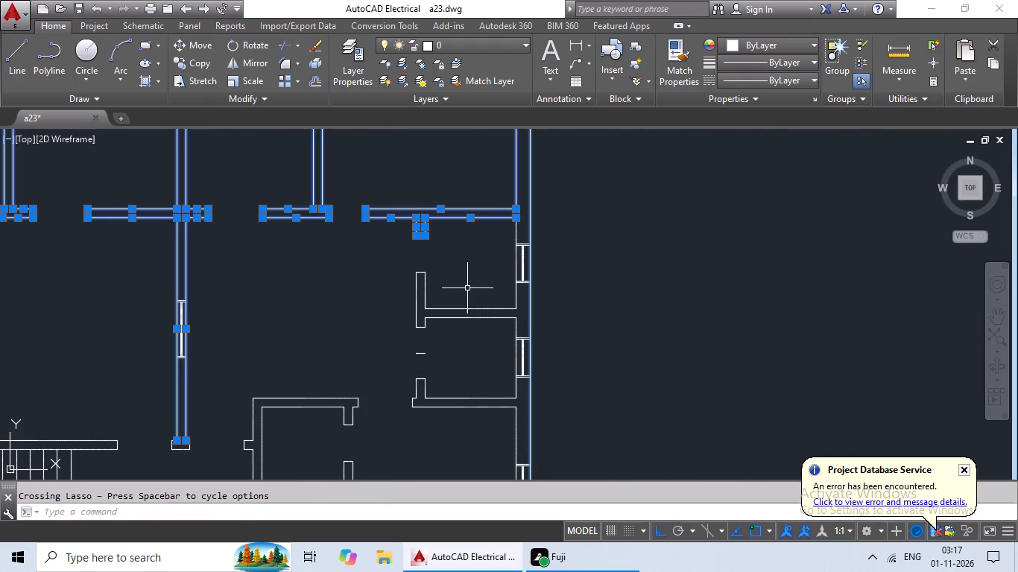
middle_click_drag(467, 295, 462, 268)
scroll(462, 267, "up", 2)
left_click_drag(464, 232, 323, 258)
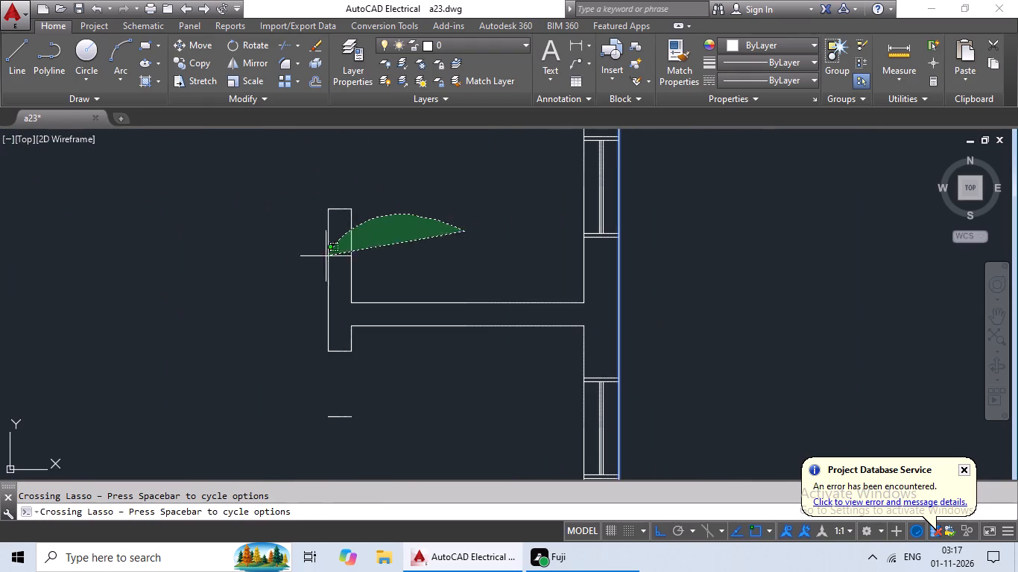
left_click_drag(323, 258, 508, 337)
left_click_drag(484, 209, 414, 363)
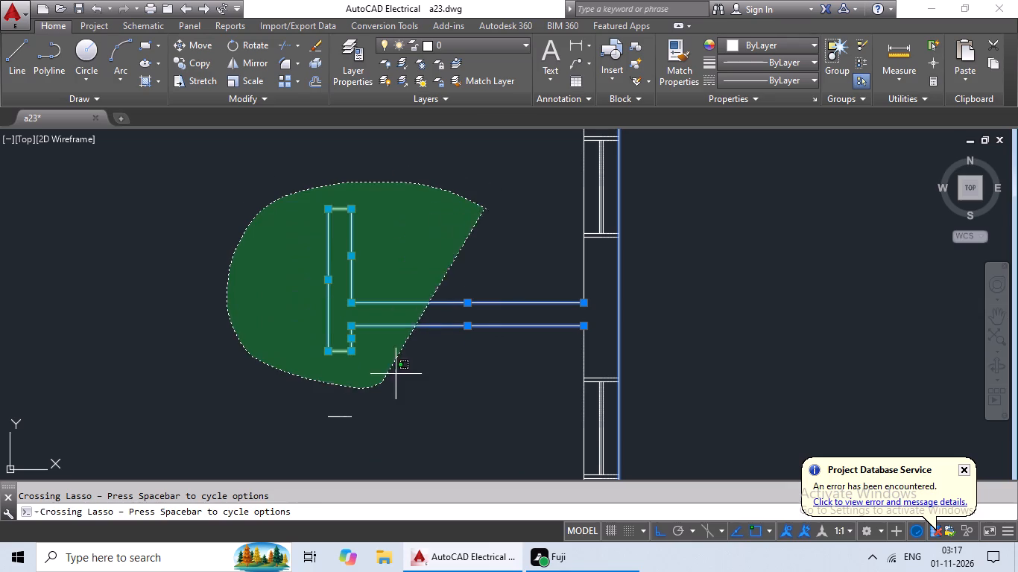
left_click_drag(414, 363, 500, 314)
Add the small eastern rooms' inner east and south wall lines, door stub and short door line, plus the inner east line southward, to the selection.
middle_click_drag(499, 378, 497, 285)
left_click_drag(692, 217, 525, 269)
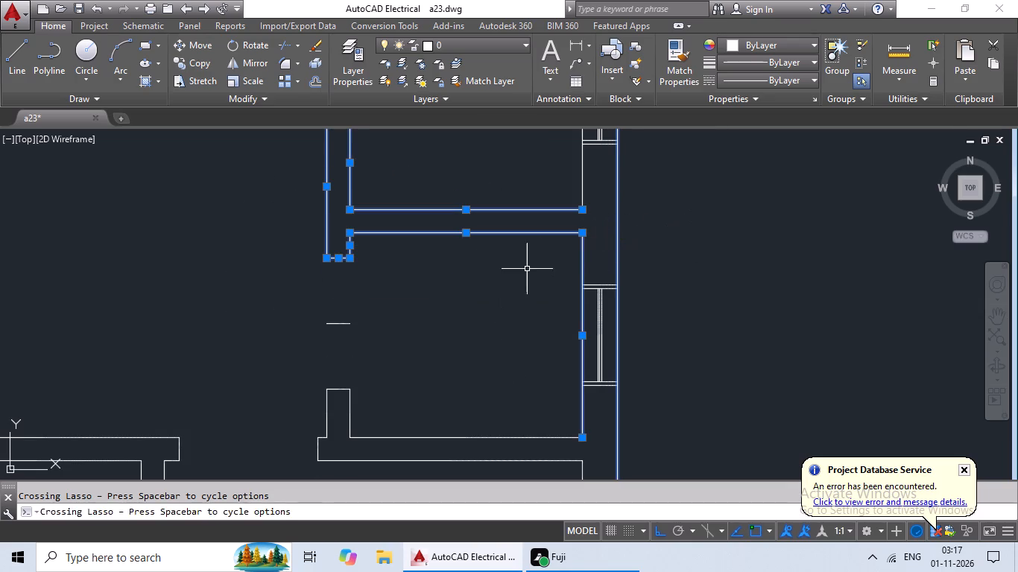
middle_click_drag(522, 269, 493, 363)
left_click_drag(745, 260, 506, 301)
scroll(509, 301, "down", 2)
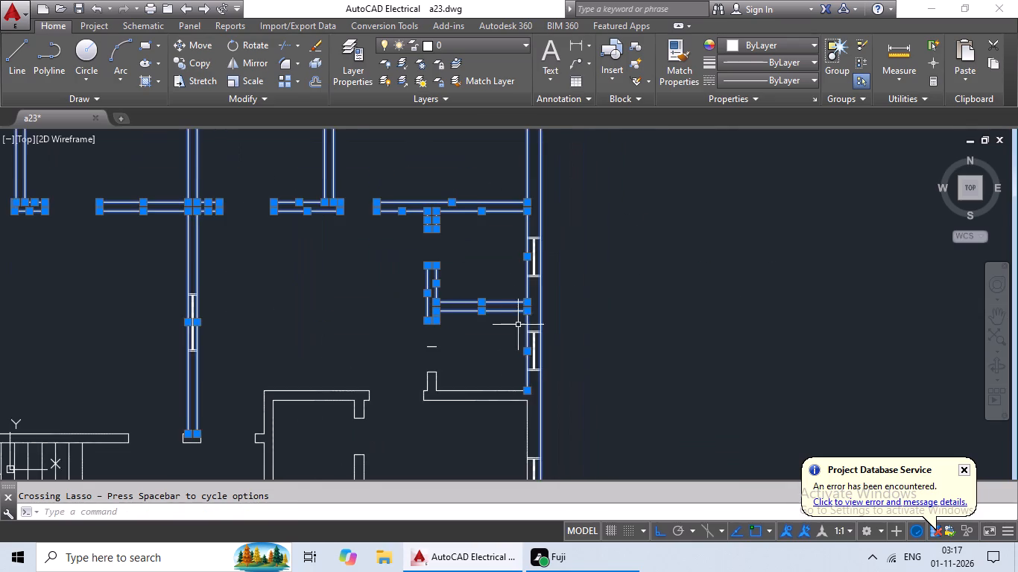
middle_click_drag(518, 326, 510, 254)
left_click_drag(502, 265, 400, 274)
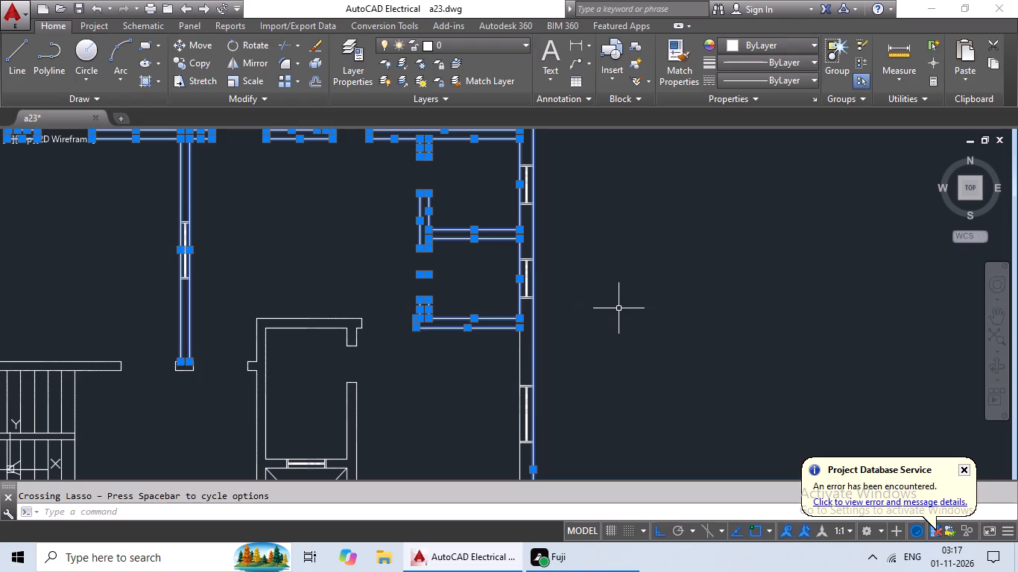
scroll(566, 315, "up", 3)
middle_click_drag(566, 329, 632, 281)
left_click_drag(703, 283, 410, 401)
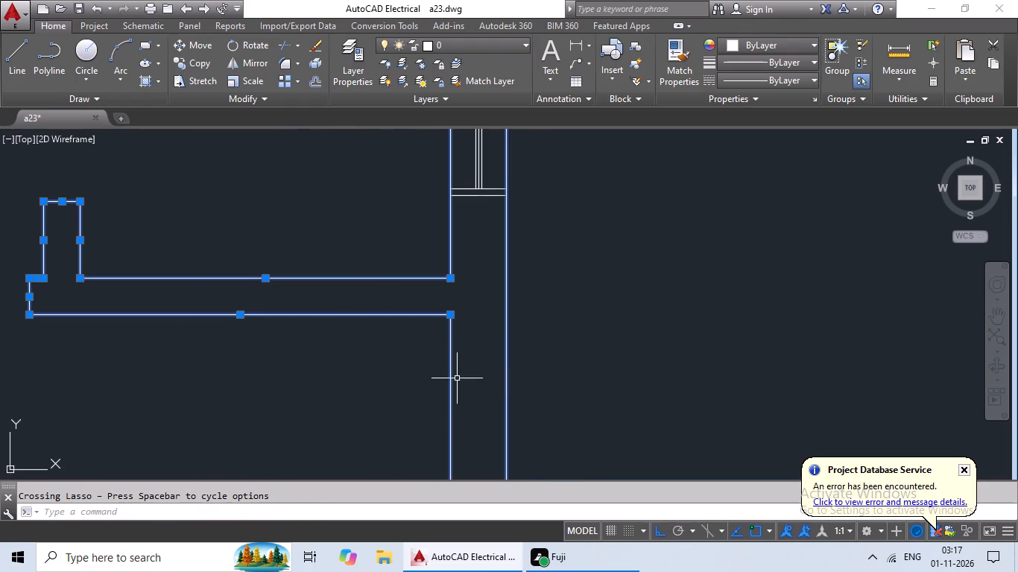
Add the wall lines and door stubs of the room north of the crossed shaft, plus the central wall's end cap, to the selection.
scroll(473, 367, "down", 2)
scroll(359, 343, "up", 3)
middle_click_drag(434, 254, 365, 392)
scroll(401, 349, "down", 3)
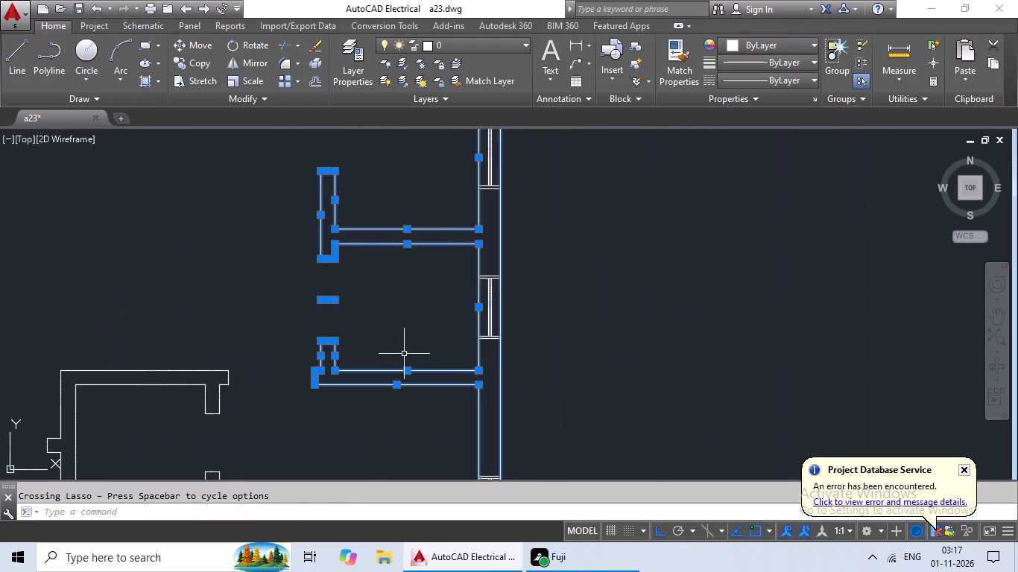
middle_click_drag(405, 357, 459, 255)
middle_click_drag(458, 361, 538, 270)
middle_click_drag(444, 270, 451, 372)
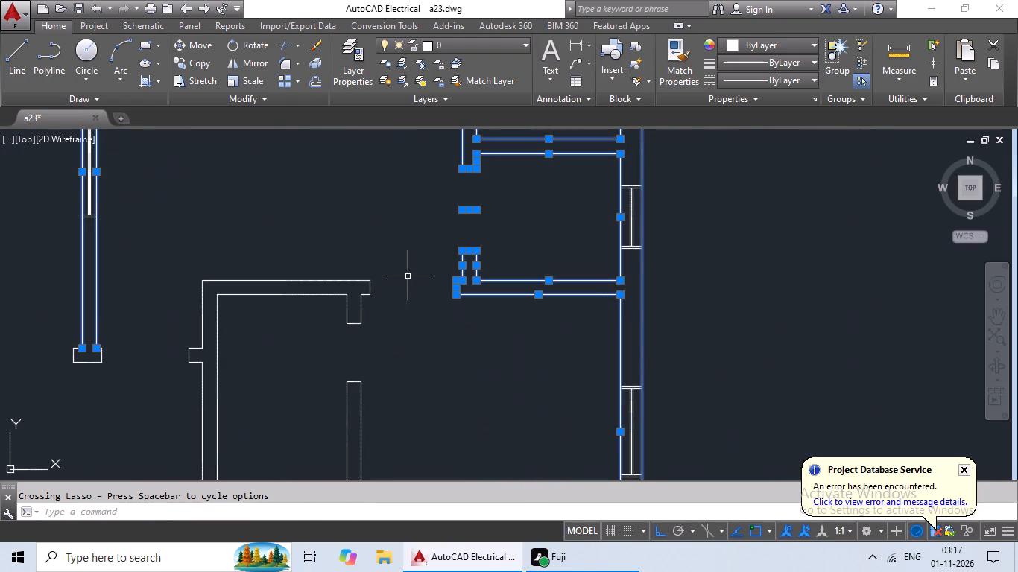
left_click_drag(407, 271, 221, 234)
middle_click_drag(408, 350, 411, 311)
scroll(412, 311, "down", 1)
left_click_drag(440, 317, 251, 355)
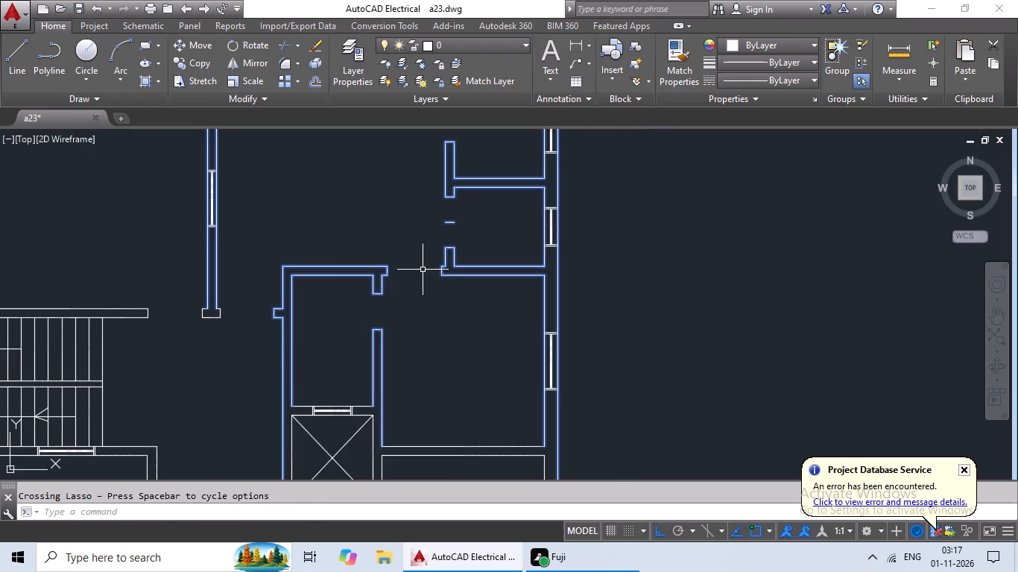
left_click_drag(421, 258, 173, 289)
Add the large eastern room's south partition lines and the shaft's outline and crossing diagonals to the selection.
scroll(227, 328, "down", 2)
middle_click_drag(238, 348, 243, 293)
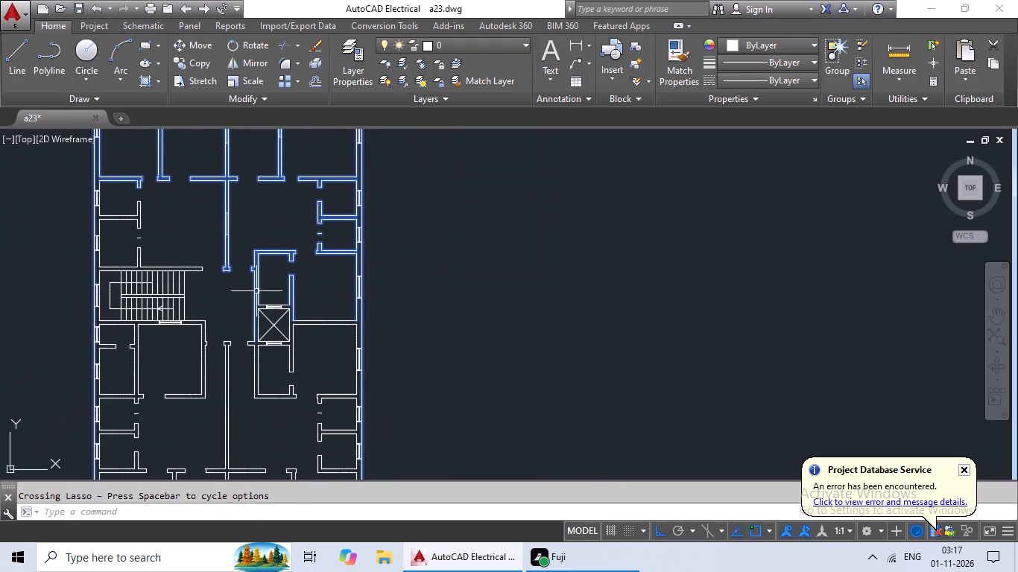
scroll(274, 294, "up", 3)
middle_click_drag(398, 290, 402, 254)
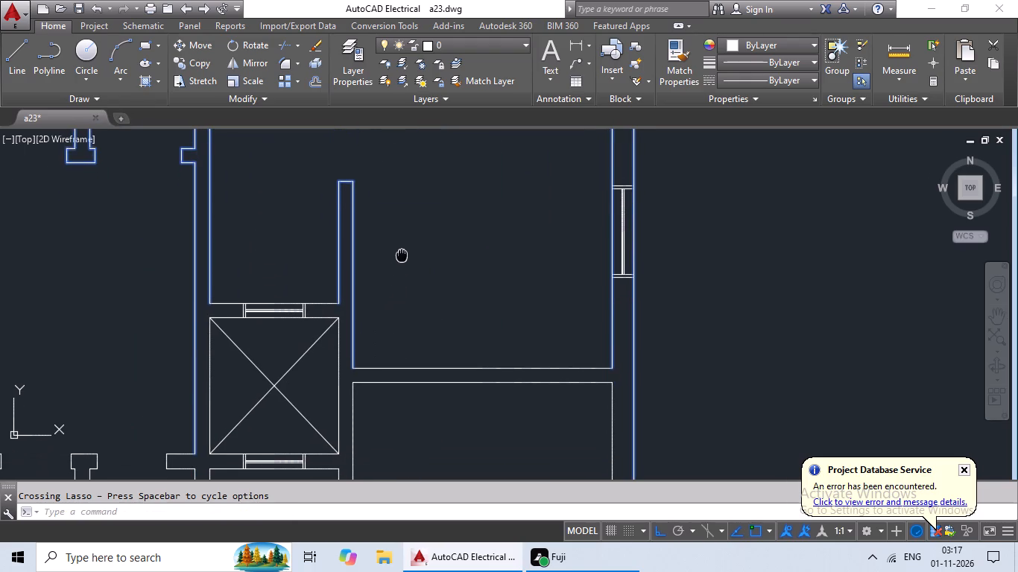
middle_click_drag(402, 254, 402, 251)
middle_click_drag(435, 192, 430, 224)
middle_click_drag(490, 349, 463, 234)
left_click_drag(499, 212, 437, 307)
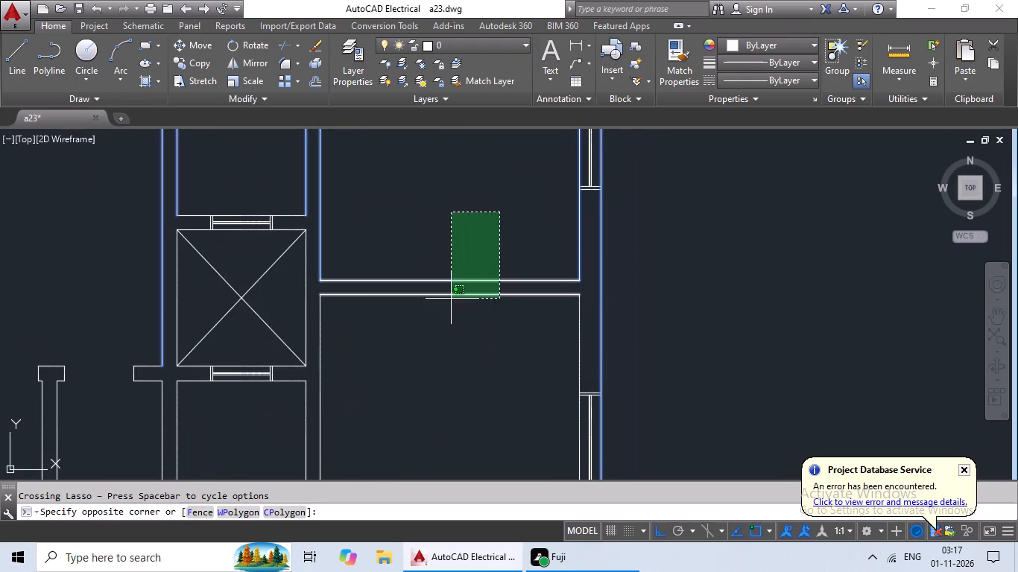
left_click_drag(437, 307, 147, 255)
Add the wall lines of the room south of the crossed shaft, including its eastern door stubs and L-shaped southern corner, to the selection.
middle_click_drag(361, 333, 359, 241)
left_click_drag(410, 280, 271, 414)
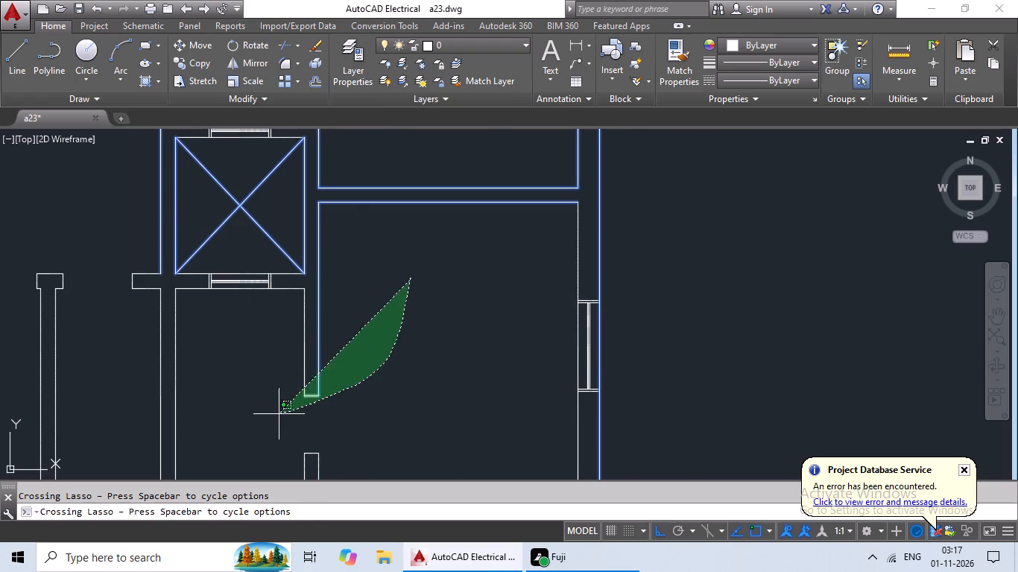
left_click_drag(271, 414, 183, 375)
middle_click_drag(370, 403, 351, 262)
left_click_drag(416, 296, 342, 398)
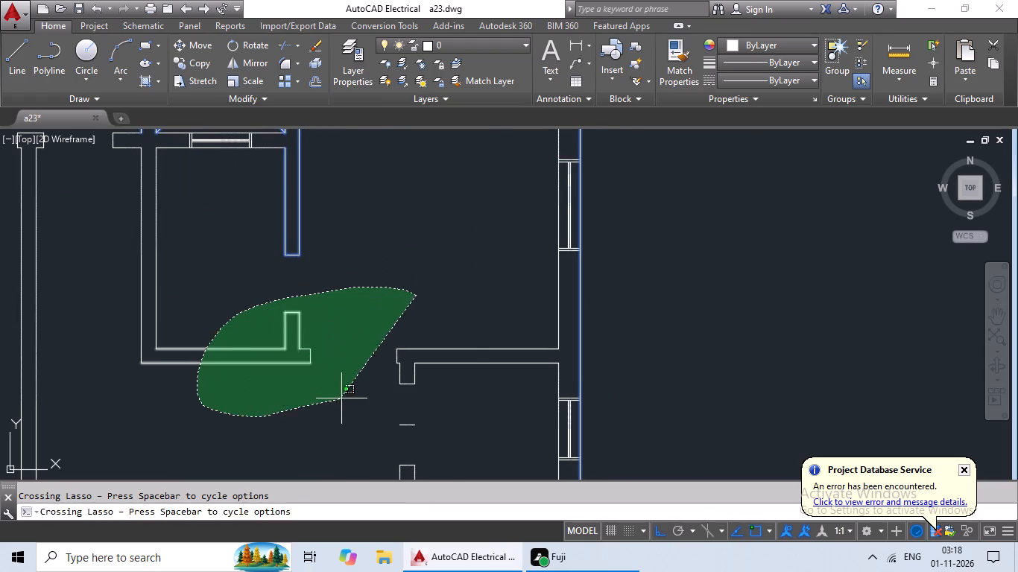
left_click_drag(342, 398, 344, 395)
scroll(231, 242, "up", 1)
left_click_drag(230, 241, 80, 375)
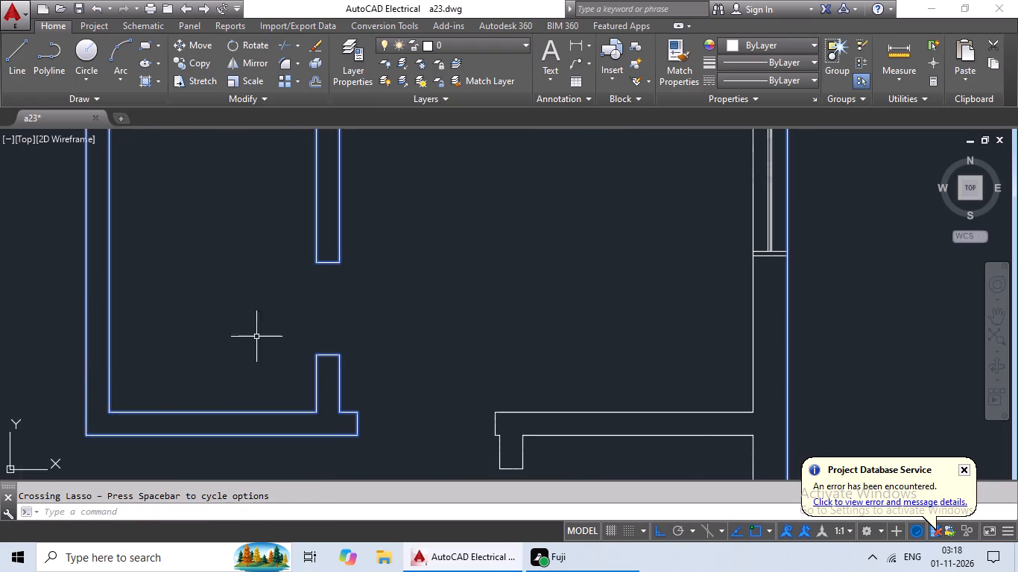
Add the wall lines along the crossed shaft's south side and the western door stub to the selection, leaving out the window lines.
scroll(267, 323, "down", 2)
middle_click_drag(268, 322, 256, 404)
scroll(215, 327, "up", 3)
middle_click_drag(216, 326, 438, 369)
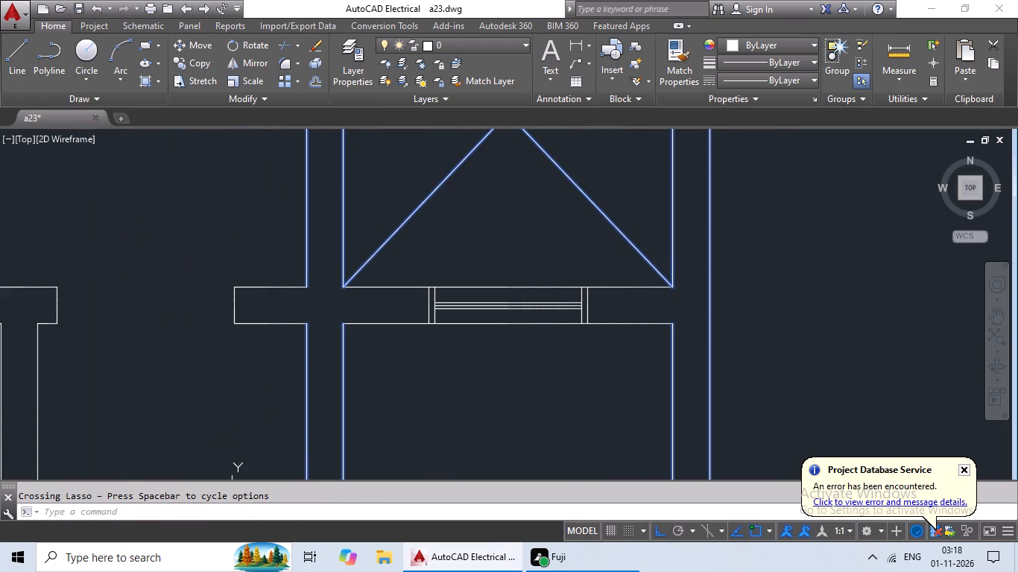
middle_click_drag(438, 369, 438, 370)
left_click_drag(283, 238, 414, 382)
middle_click_drag(448, 403, 298, 420)
scroll(501, 334, "up", 2)
left_click_drag(462, 223, 429, 402)
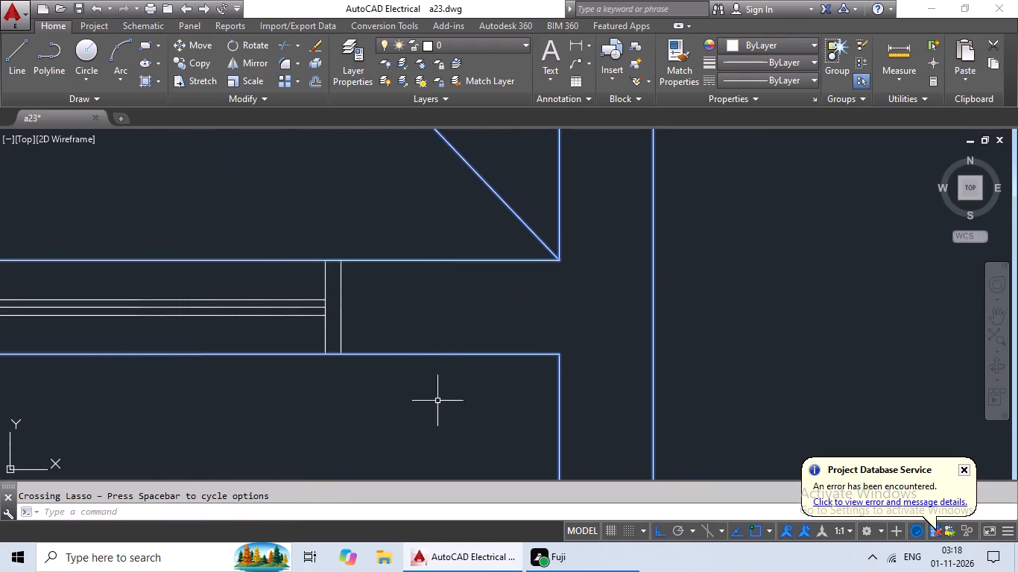
Add the partition lines of the two small rooms southeast of the shaft, with their door stubs and short door line, to the selection.
scroll(449, 390, "down", 3)
middle_click_drag(449, 417, 441, 276)
scroll(494, 330, "down", 1)
middle_click_drag(565, 328, 484, 220)
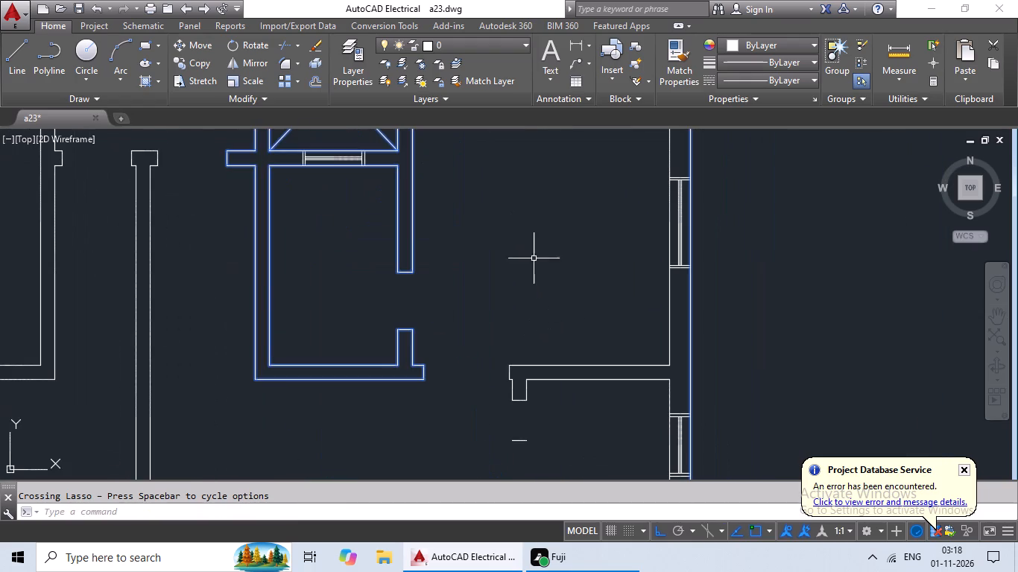
middle_click_drag(531, 273, 438, 199)
left_click_drag(481, 216, 523, 364)
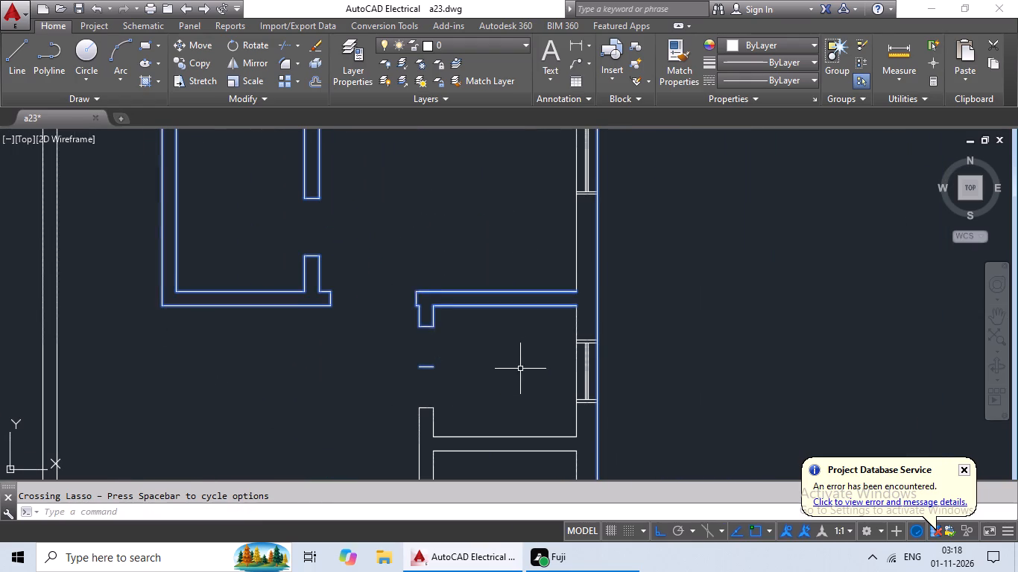
middle_click_drag(520, 369, 488, 220)
left_click_drag(492, 226, 316, 223)
middle_click_drag(391, 339, 371, 185)
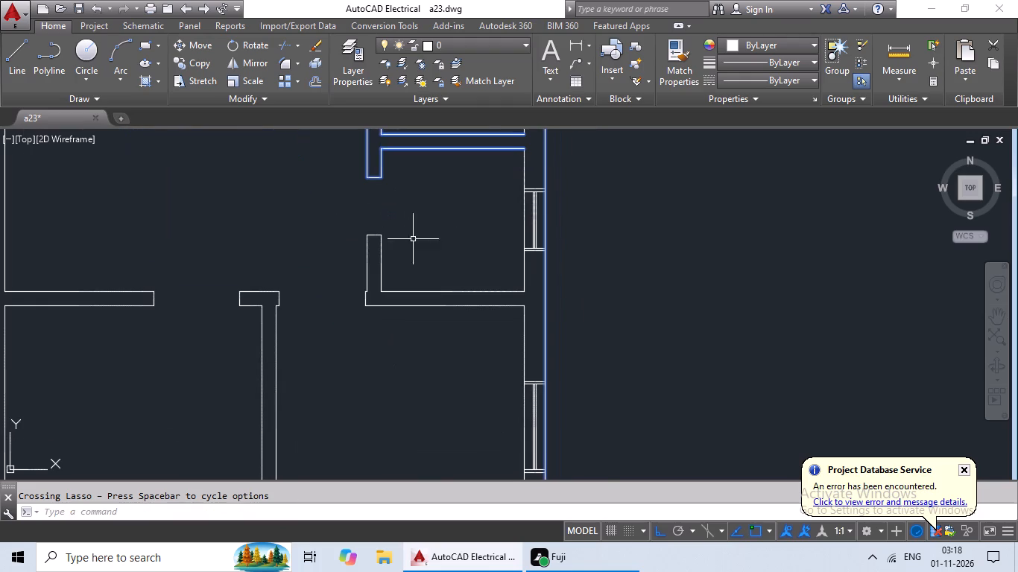
scroll(416, 250, "up", 1)
left_click_drag(414, 205, 477, 325)
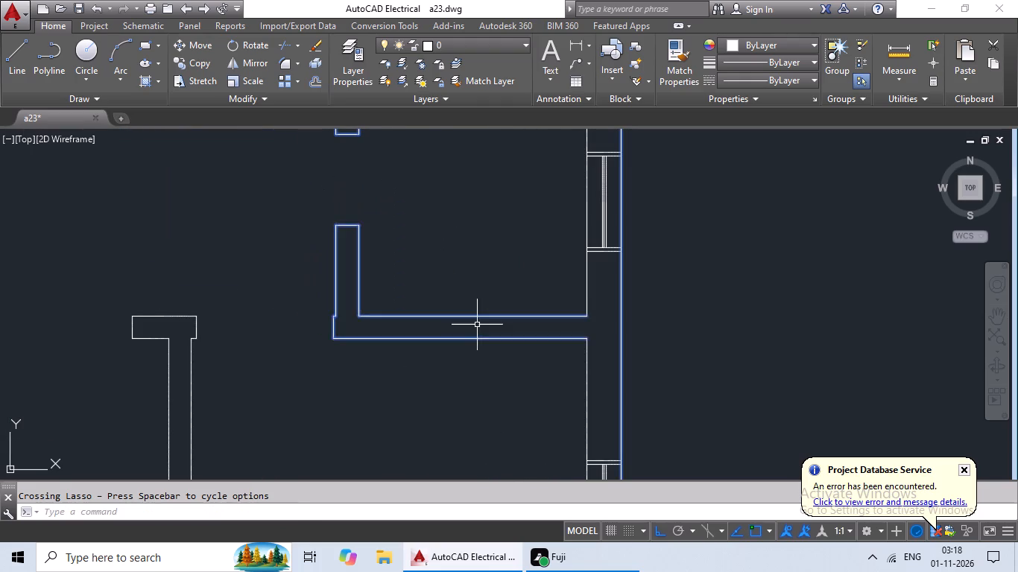
Add the southeastern room's west wall lines with their T-shaped cap and the partition lines along its south side to the selection.
scroll(472, 299, "down", 2)
middle_click_drag(395, 340, 447, 278)
scroll(443, 253, "up", 1)
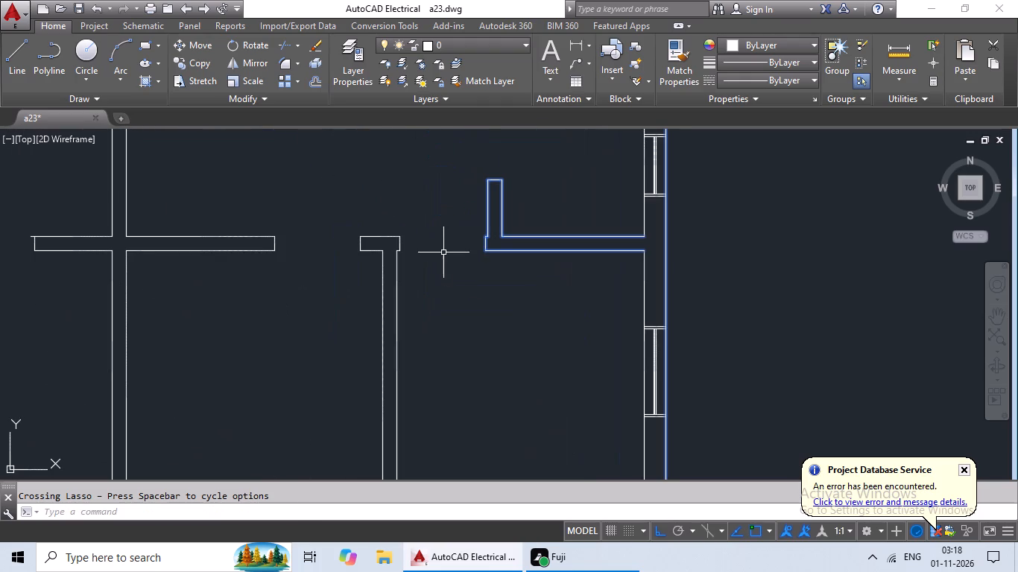
left_click_drag(443, 198, 473, 308)
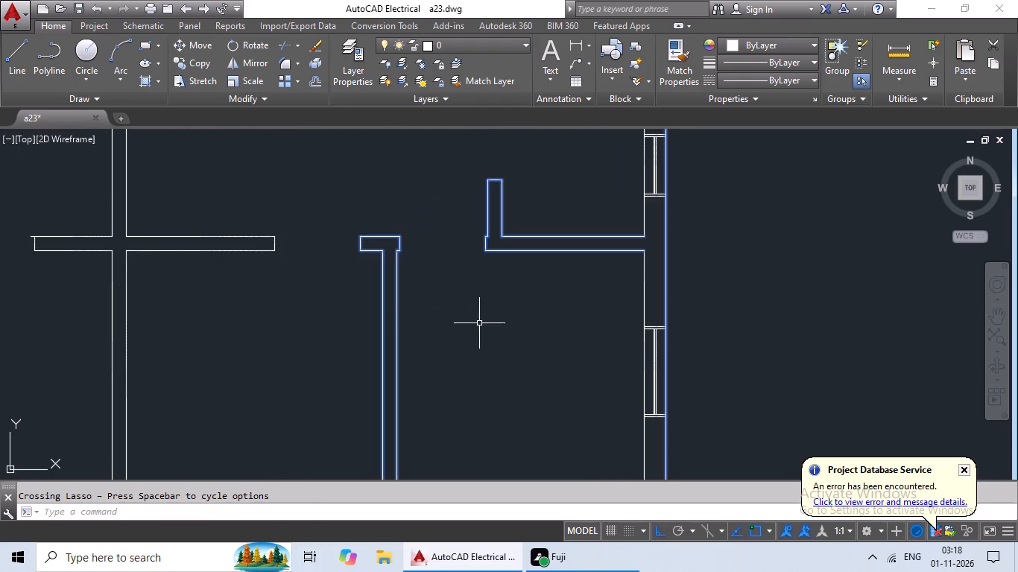
middle_click_drag(479, 323, 466, 214)
left_click_drag(491, 245, 285, 274)
middle_click_drag(456, 340, 407, 213)
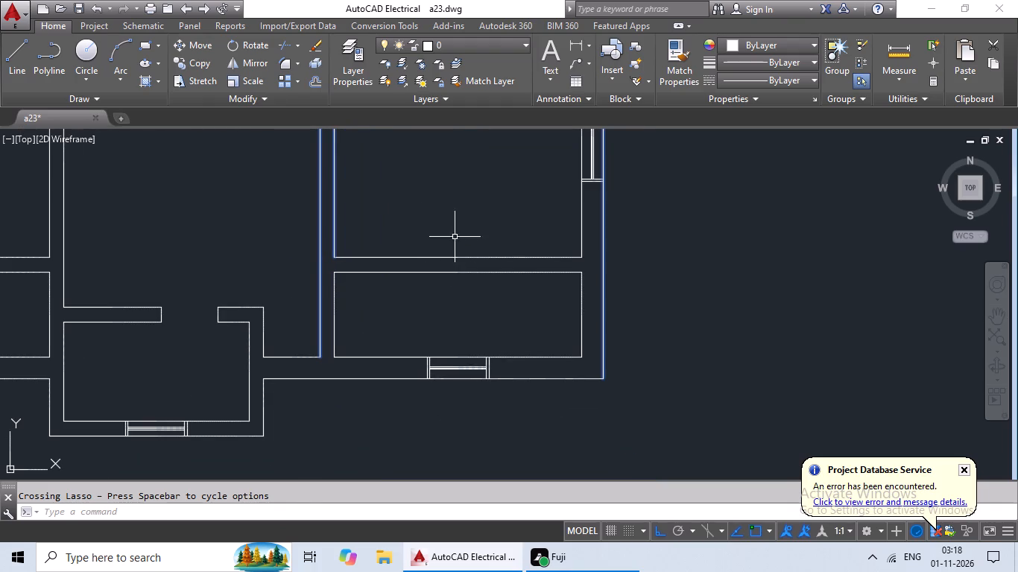
left_click_drag(475, 209, 304, 234)
Add the inner east wall lines, from the southernmost eastern room up to the large room beside the shaft, to the selection without windows.
middle_click_drag(415, 248, 342, 302)
scroll(544, 304, "up", 1)
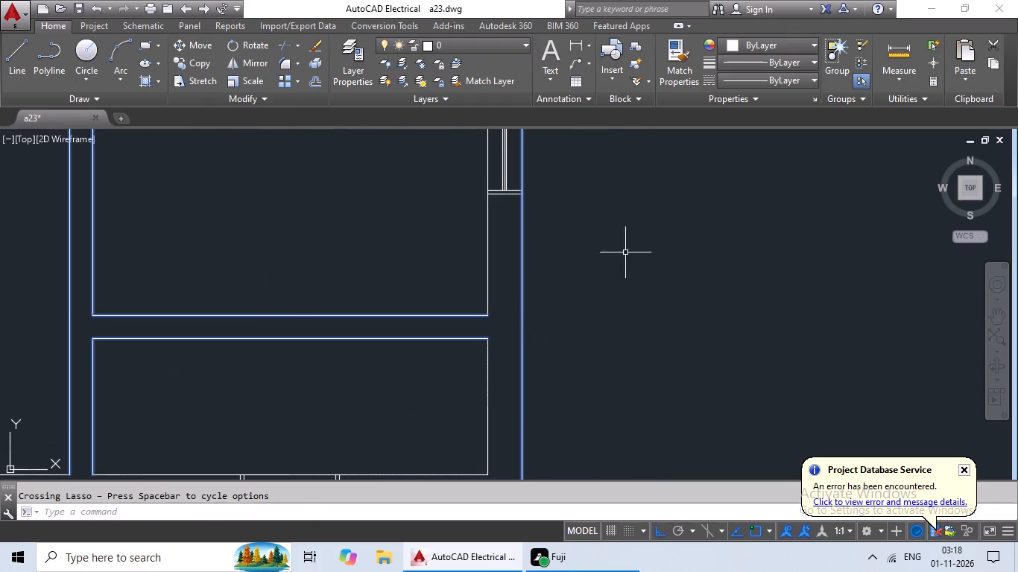
left_click_drag(634, 234, 307, 303)
scroll(345, 279, "down", 2)
middle_click_drag(345, 279, 330, 367)
middle_click_drag(332, 365, 389, 247)
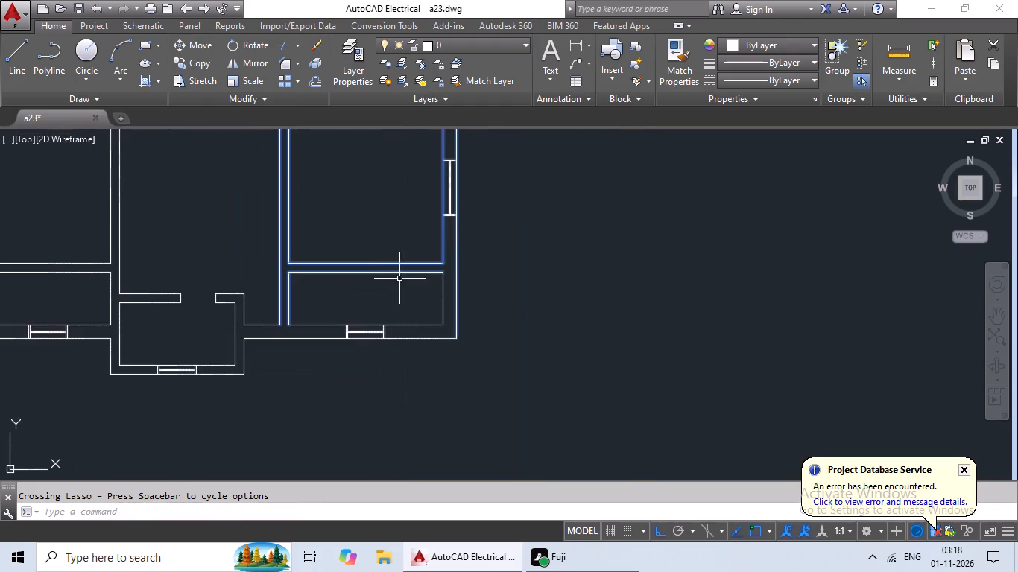
scroll(406, 312, "up", 2)
left_click_drag(667, 287, 417, 271)
middle_click_drag(420, 264, 467, 523)
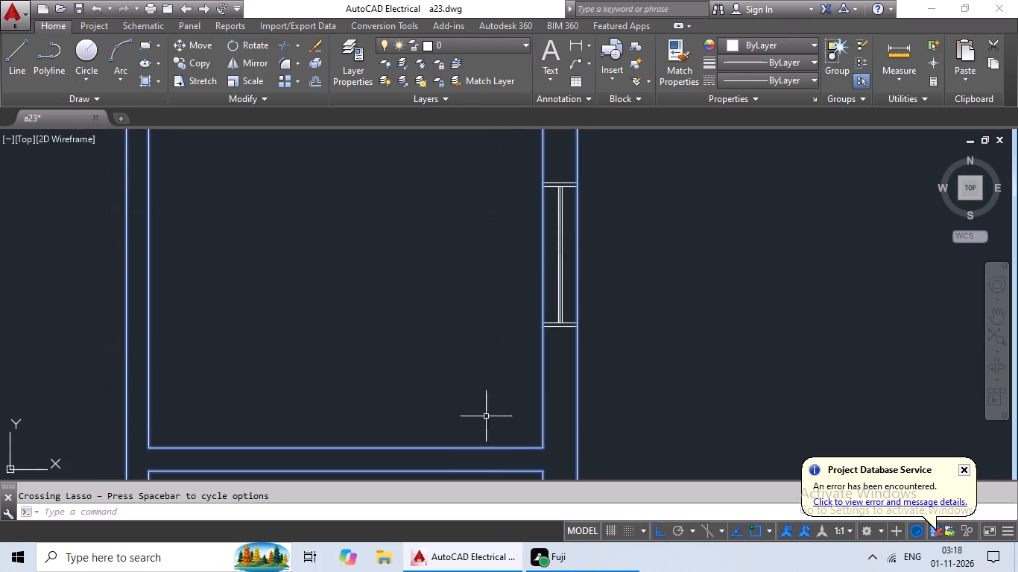
middle_click_drag(475, 301, 453, 557)
middle_click_drag(450, 363, 435, 503)
left_click_drag(732, 410, 461, 398)
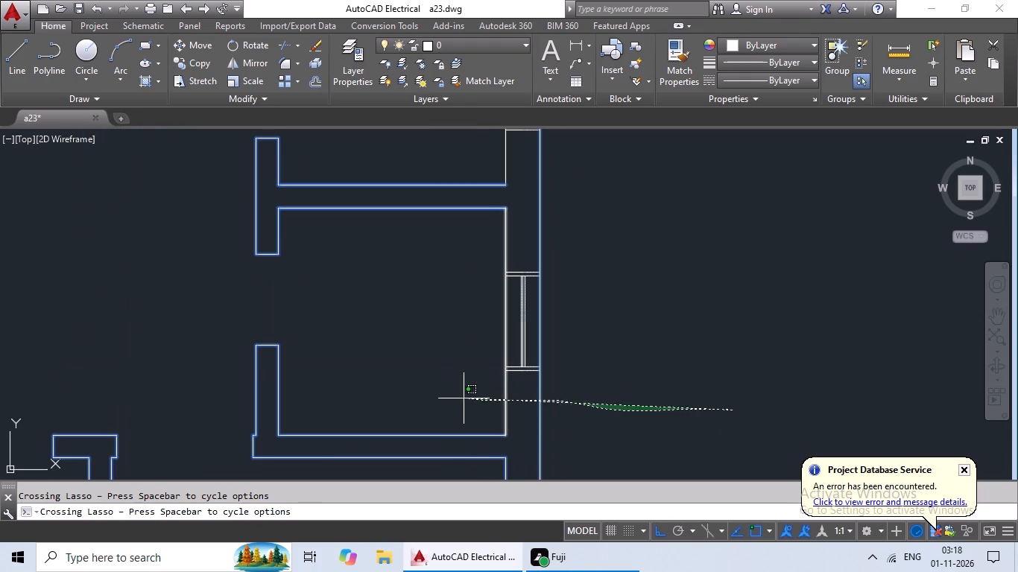
left_click_drag(461, 398, 429, 393)
middle_click_drag(432, 383, 427, 539)
left_click_drag(666, 294, 422, 305)
scroll(422, 305, "down", 3)
scroll(450, 256, "up", 3)
left_click_drag(538, 185, 327, 223)
scroll(327, 224, "down", 2)
middle_click_drag(327, 228, 328, 317)
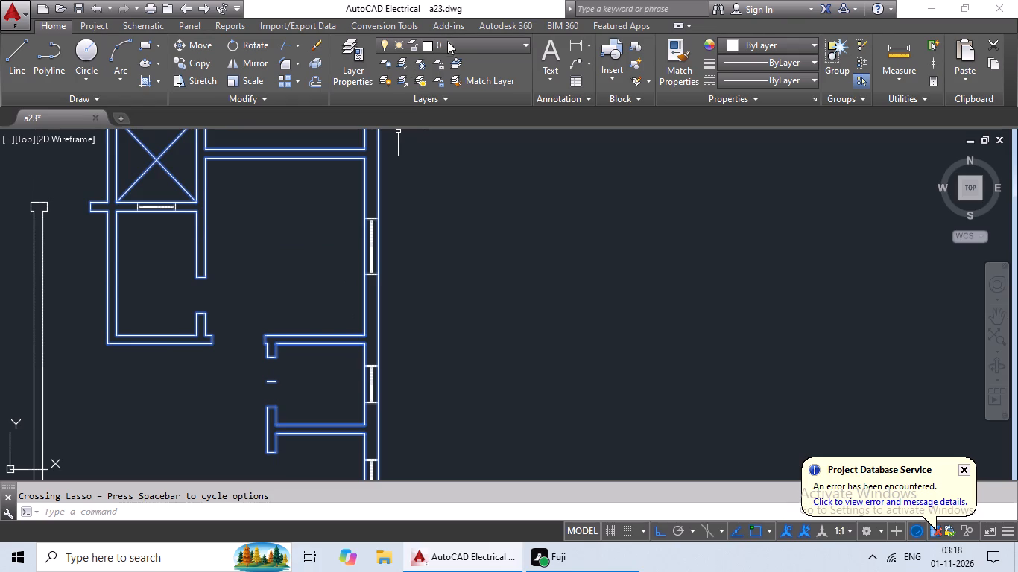
Add the long central wall, the partition crossing it, and the T-capped wall to its west to the selection.
scroll(431, 263, "down", 2)
scroll(309, 293, "up", 2)
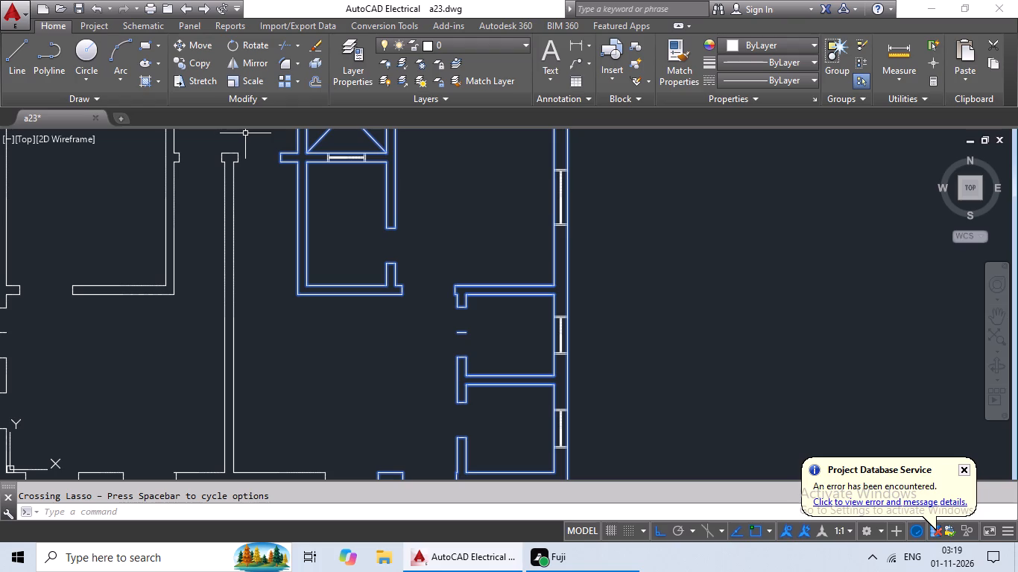
middle_click_drag(382, 383, 399, 287)
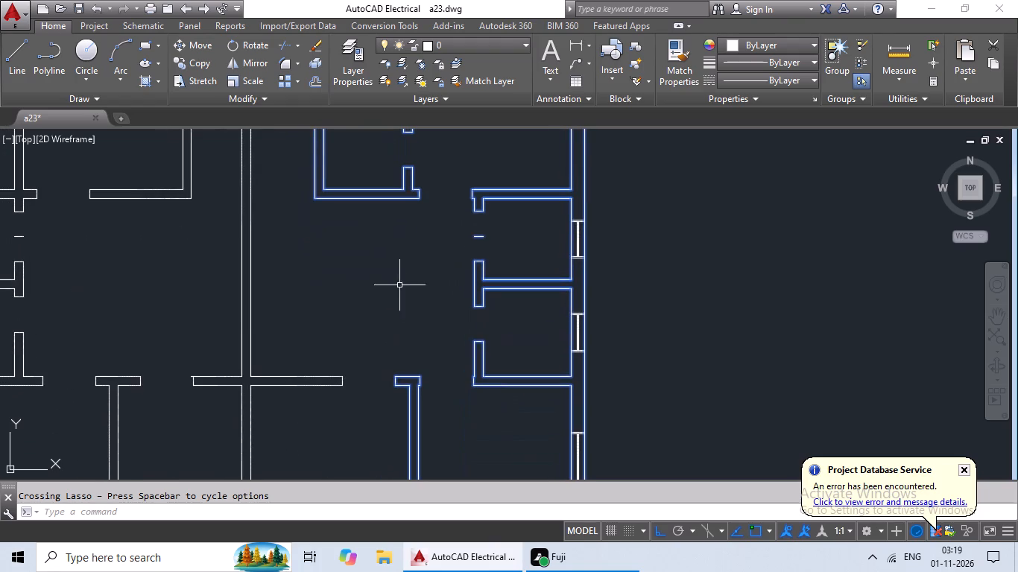
left_click_drag(369, 300, 168, 349)
scroll(262, 363, "down", 2)
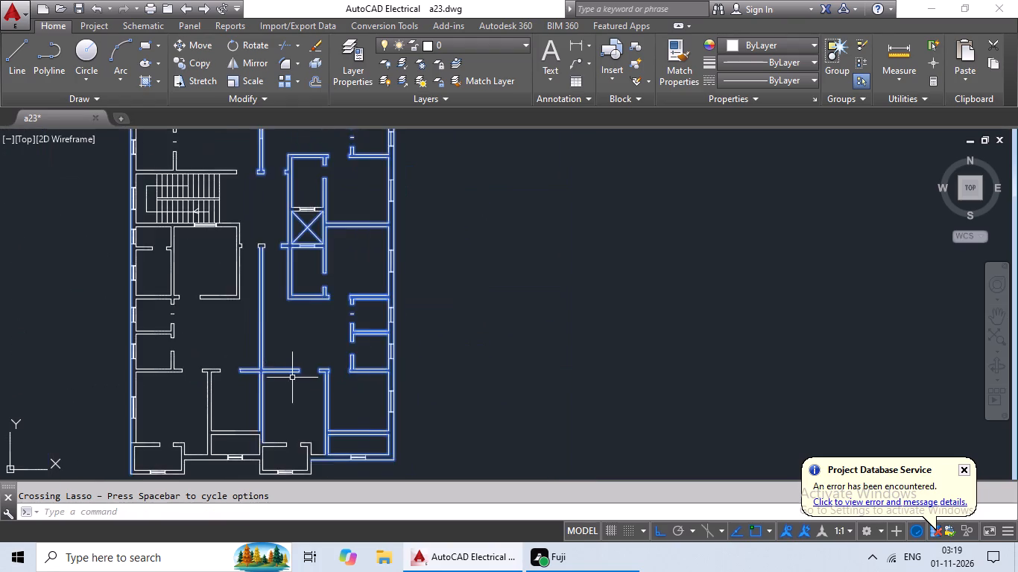
middle_click_drag(292, 378, 297, 272)
scroll(332, 267, "up", 3)
left_click_drag(359, 198, 358, 333)
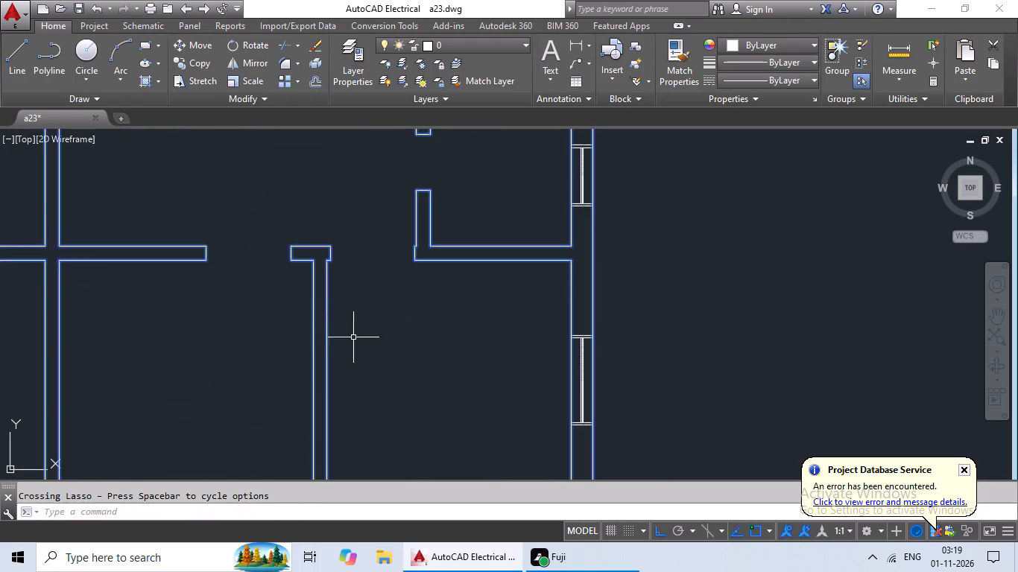
middle_click_drag(317, 346, 645, 370)
left_click_drag(478, 351, 123, 203)
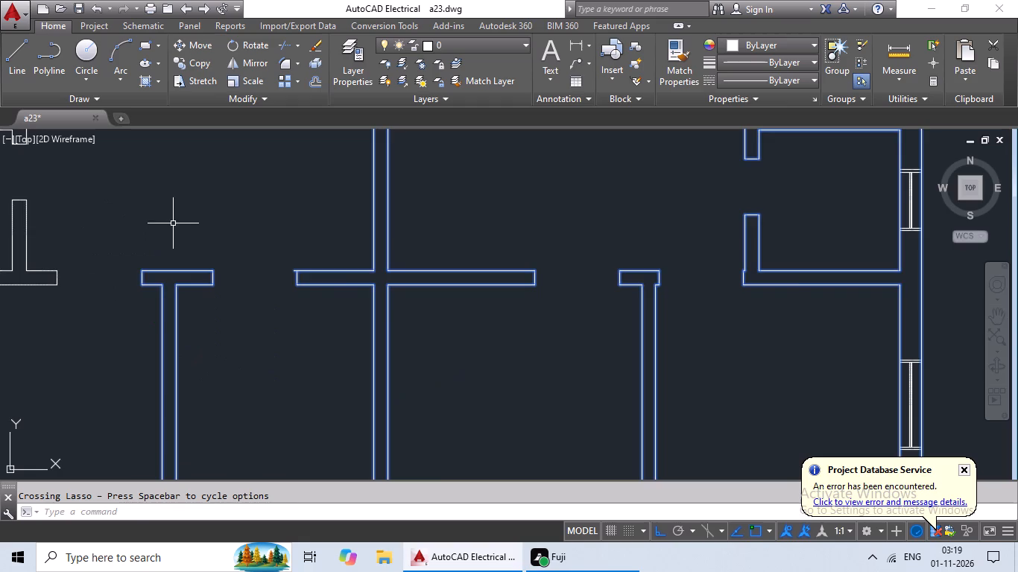
Add the small western rooms' south wall lines, door stub, T-shaped partition between them and short door line to the selection.
middle_click_drag(192, 223, 510, 285)
left_click_drag(433, 232, 285, 242)
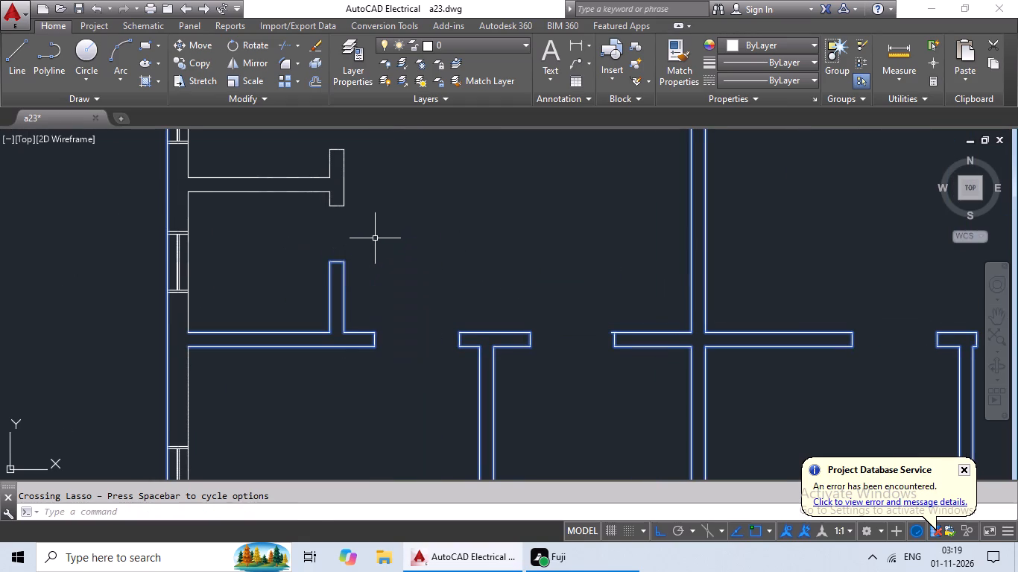
middle_click_drag(380, 232, 376, 331)
left_click_drag(405, 204, 418, 310)
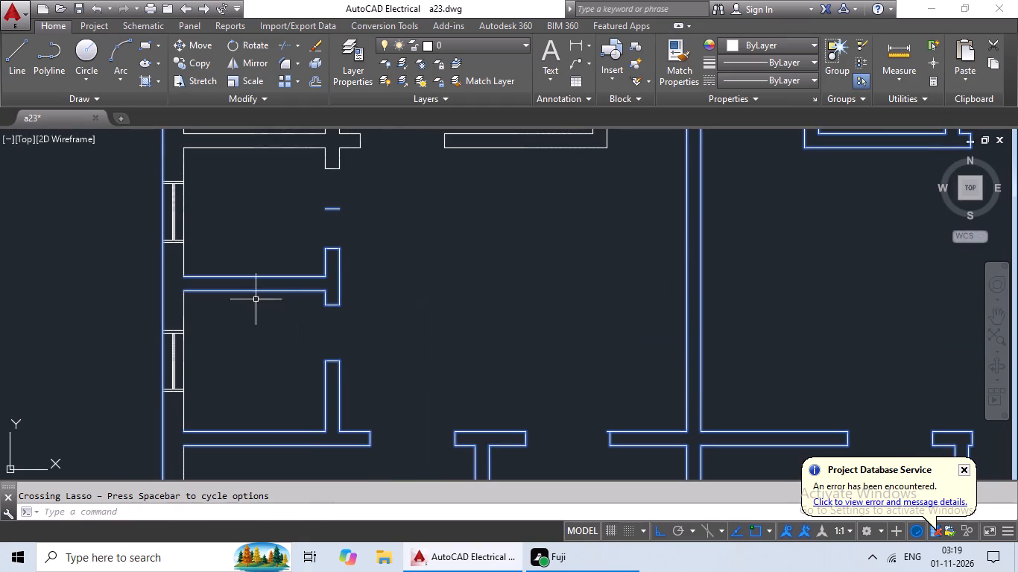
Add the inner west wall lines of the lower small western room and the large southwestern room to the selection.
scroll(200, 327, "up", 3)
left_click_drag(210, 259, 22, 235)
left_click(39, 232)
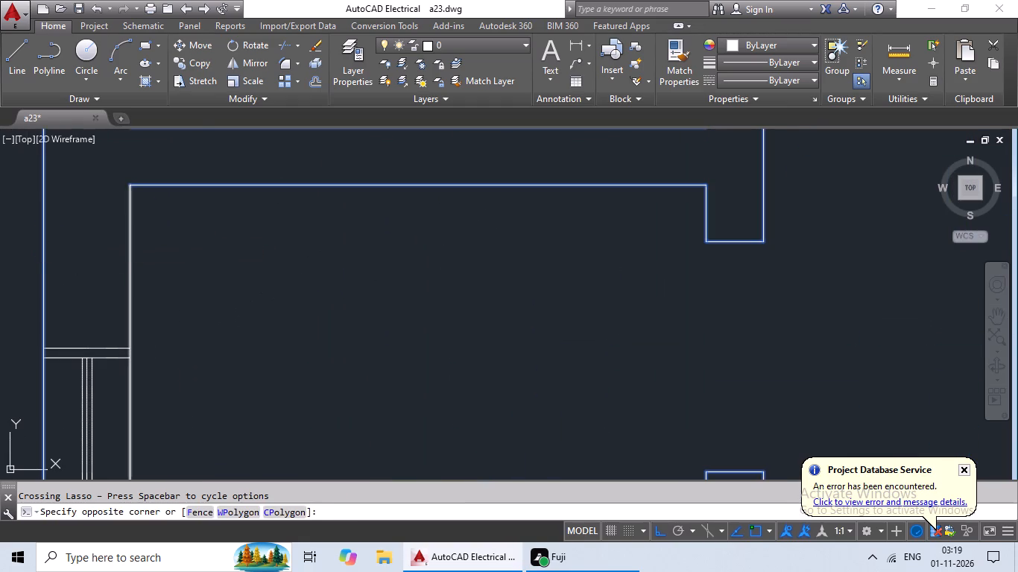
scroll(268, 273, "down", 2)
middle_click_drag(276, 282, 294, 175)
middle_click_drag(339, 372, 343, 223)
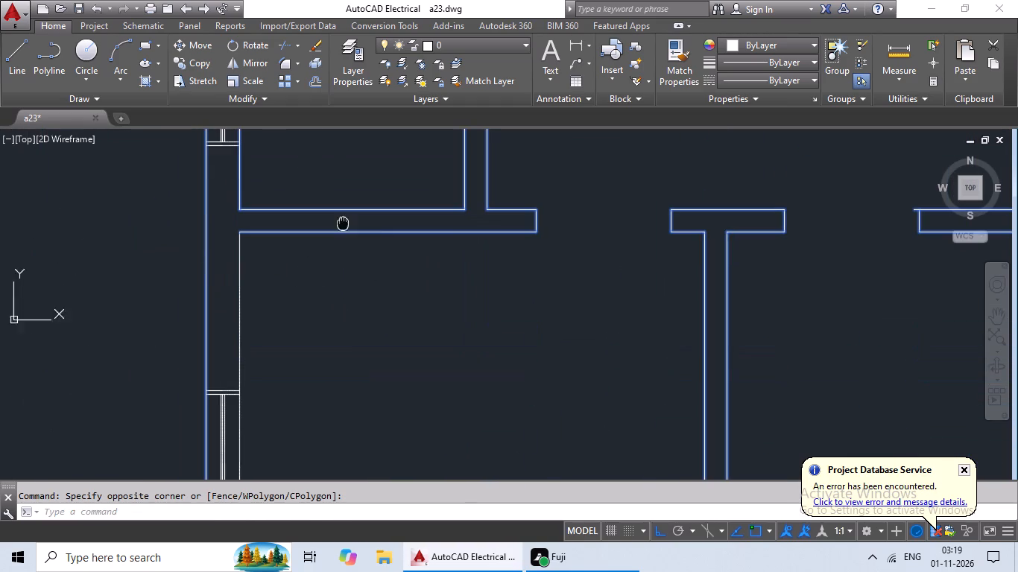
left_click_drag(384, 285, 119, 285)
left_click(177, 317)
Add the wall lines and door stubs above the small western rooms, plus the inner west lines on both sides, to the selection.
scroll(314, 315, "down", 2)
middle_click_drag(338, 320, 327, 388)
middle_click_drag(387, 209, 347, 384)
left_click_drag(388, 213, 273, 289)
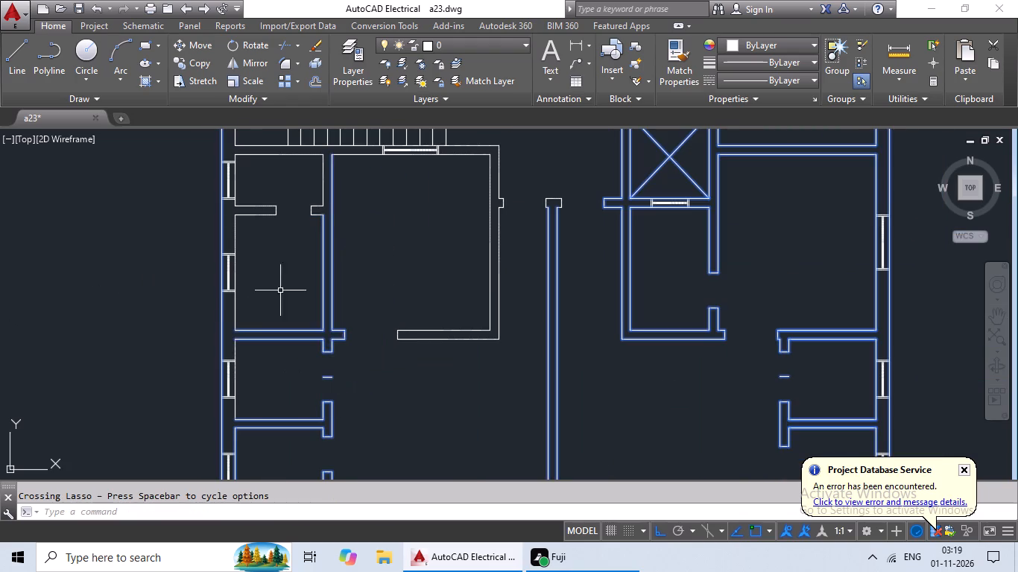
scroll(235, 311, "up", 3)
left_click_drag(358, 261, 112, 353)
scroll(243, 320, "down", 3)
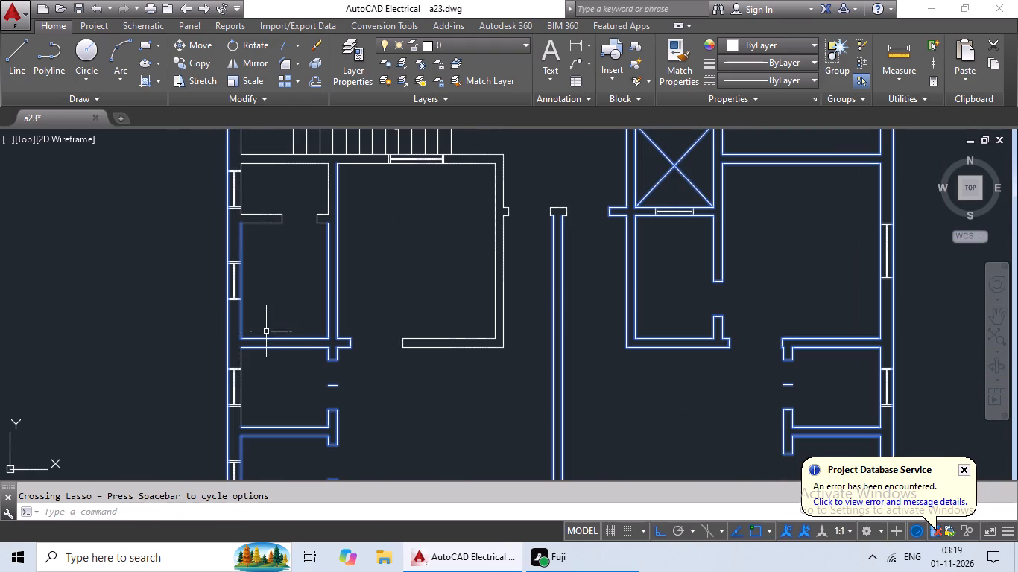
scroll(267, 355, "up", 4)
left_click_drag(289, 351, 0, 351)
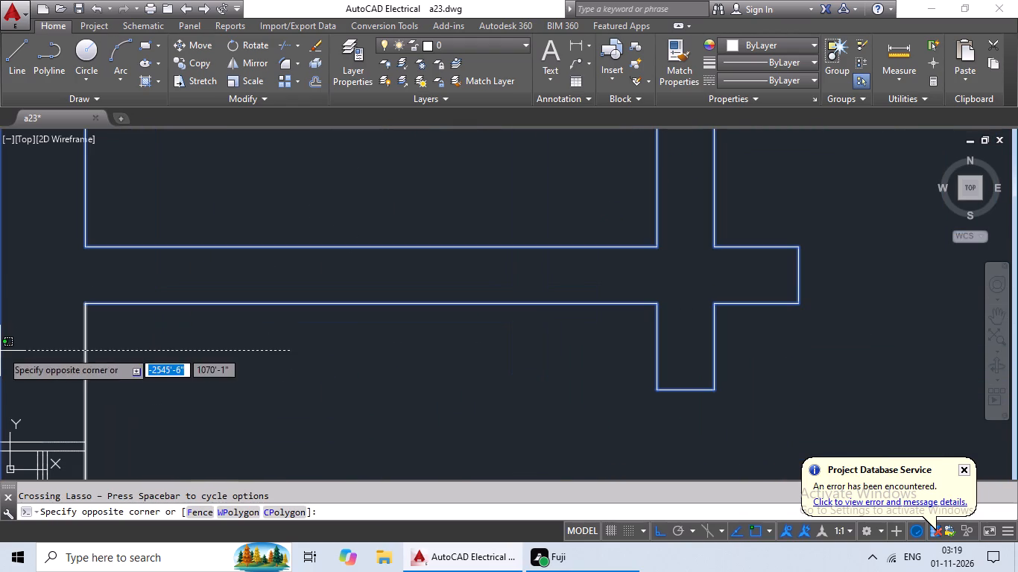
left_click_drag(28, 367, 30, 375)
Add the L-shaped south and east wall lines of the room below the stairs to the selection.
scroll(201, 372, "down", 2)
middle_click_drag(185, 384, 0, 328)
left_click_drag(421, 170, 320, 366)
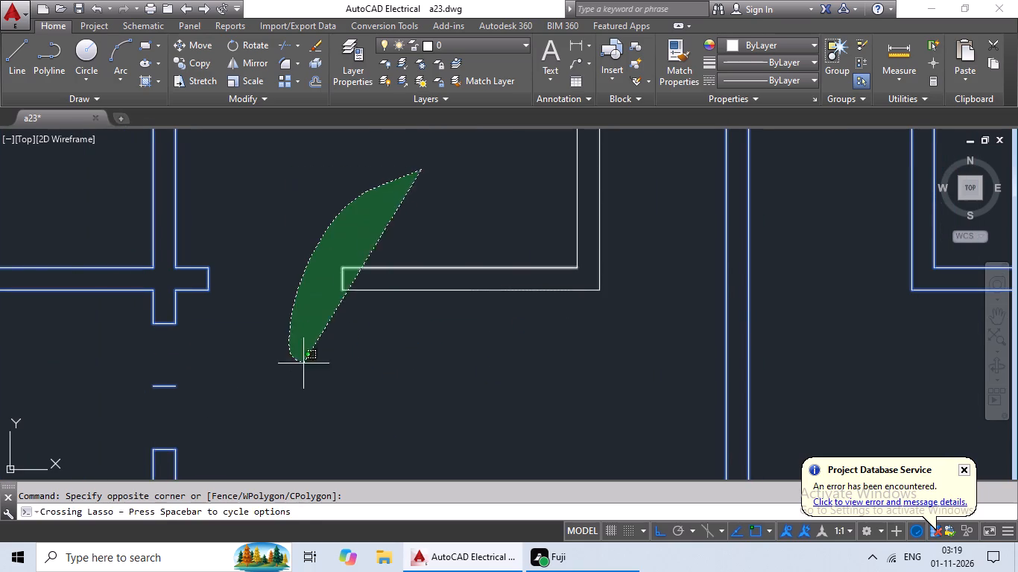
left_click_drag(320, 366, 544, 313)
middle_click_drag(555, 331, 454, 457)
left_click_drag(560, 244, 335, 343)
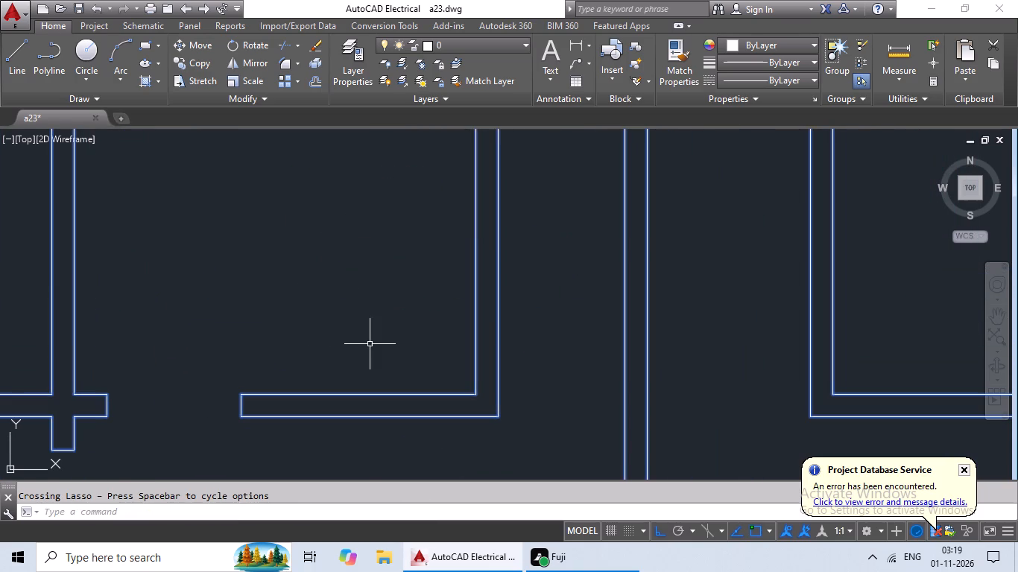
Add the partition lines with two facing door stubs and the east line of the small room southwest of the stairs to the selection.
scroll(370, 344, "down", 4)
scroll(310, 308, "up", 4)
left_click_drag(300, 241, 294, 341)
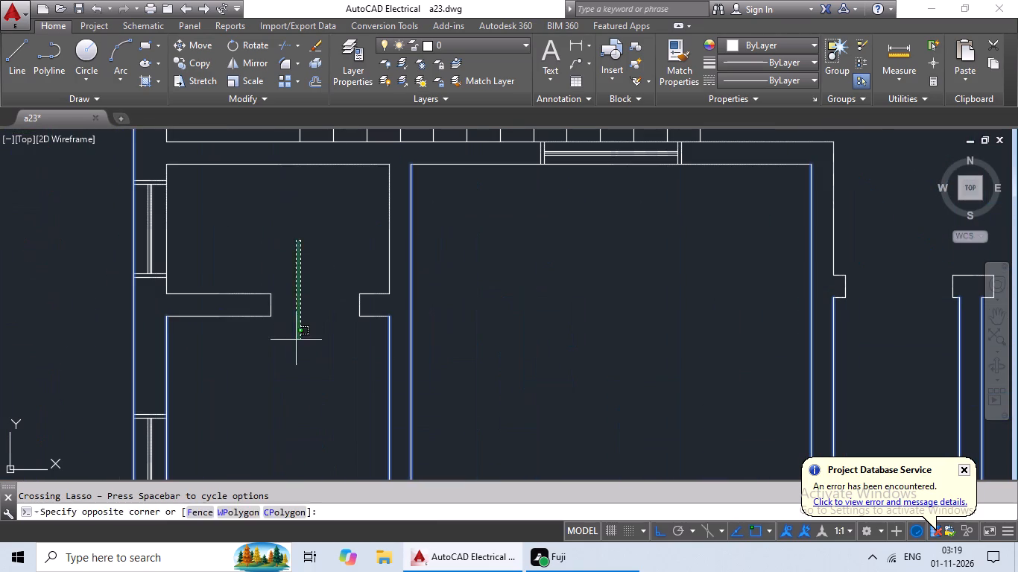
left_click_drag(294, 341, 203, 264)
left_click_drag(339, 234, 497, 296)
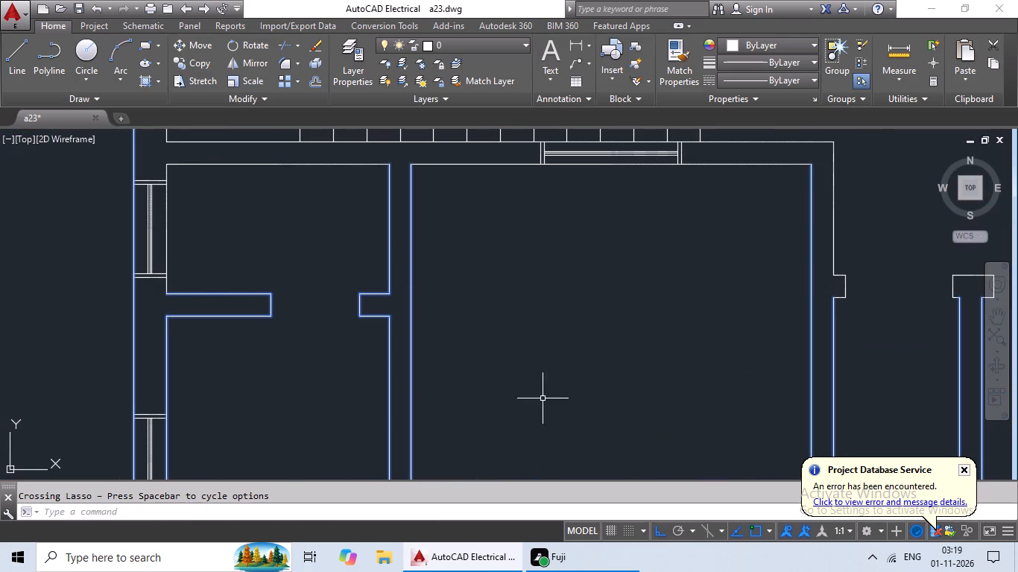
Add the north and inner west lines of the small room southwest of the stairs to the selection.
middle_click_drag(507, 328, 536, 461)
scroll(253, 331, "up", 2)
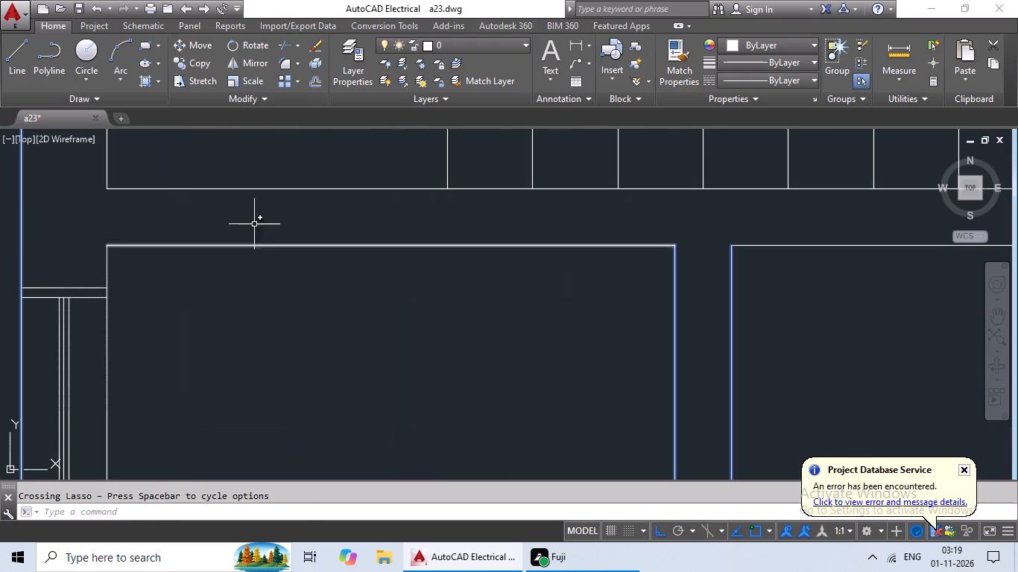
left_click_drag(259, 210, 234, 332)
left_click(234, 333)
middle_click_drag(287, 346, 314, 228)
left_click_drag(294, 263, 127, 342)
scroll(253, 334, "down", 2)
middle_click_drag(285, 333, 264, 381)
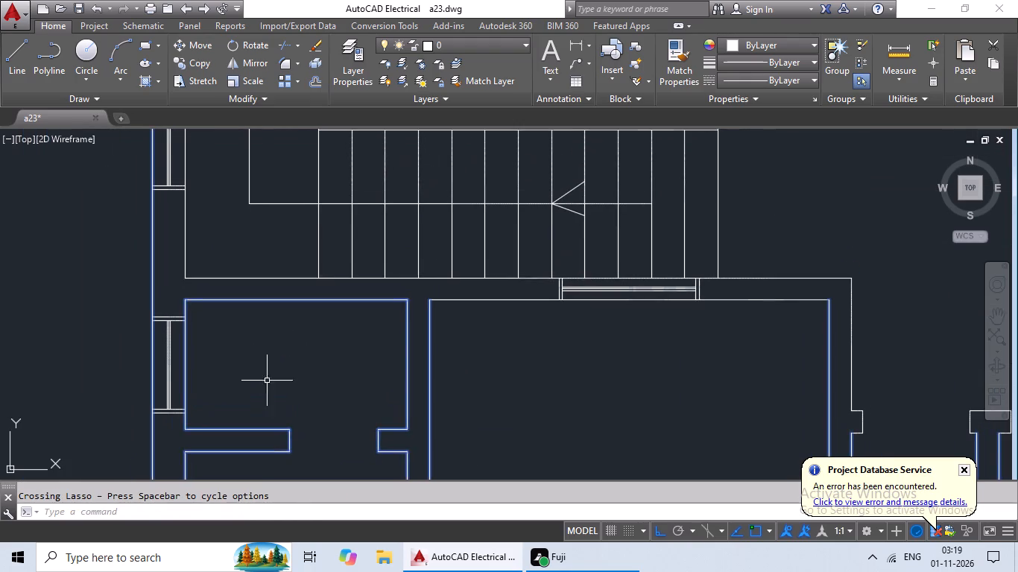
Add the wall lines along the stairs' south side and southeast corner, plus the door stub and T-shaped wall end beside them.
middle_click_drag(340, 366, 193, 336)
scroll(433, 378, "down", 1)
middle_click_drag(454, 381, 452, 335)
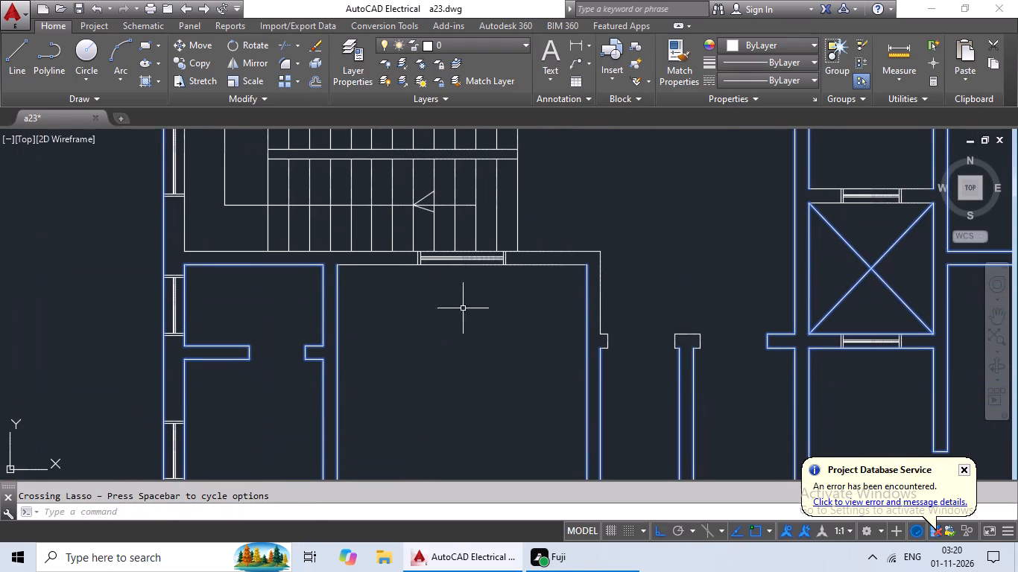
left_click_drag(657, 171, 523, 296)
middle_click_drag(569, 307, 369, 249)
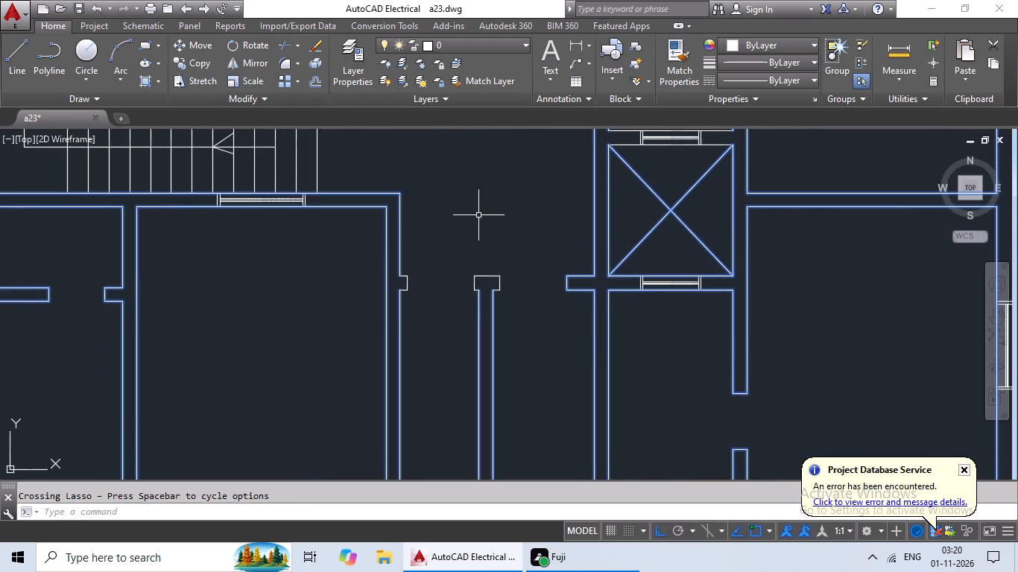
left_click_drag(481, 210, 314, 284)
left_click_drag(499, 209, 532, 279)
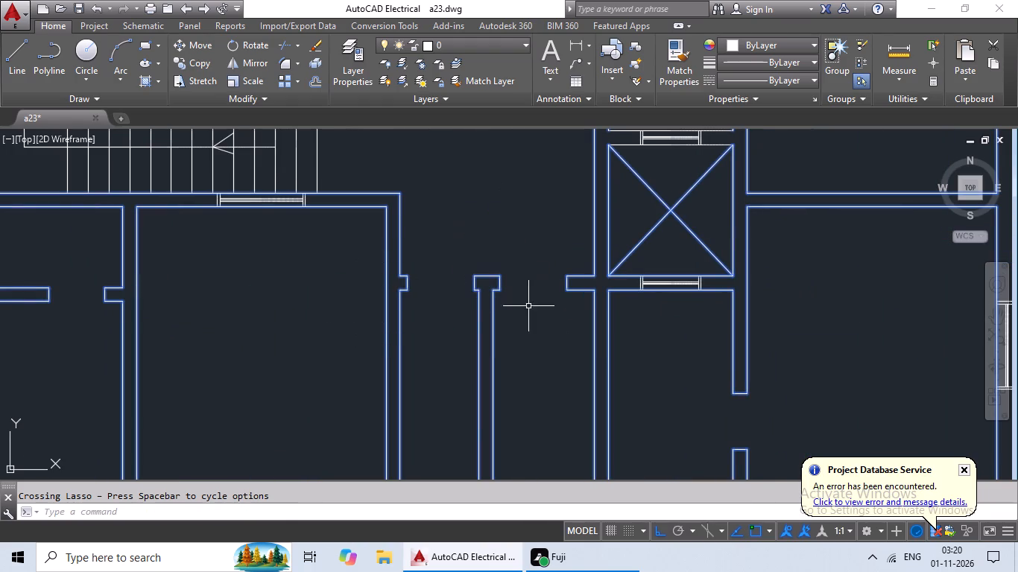
Add the partition lines of the narrow room between the two projecting south rooms and the adjoining west door stub to the selection.
middle_click_drag(525, 317, 419, 259)
scroll(567, 295, "down", 2)
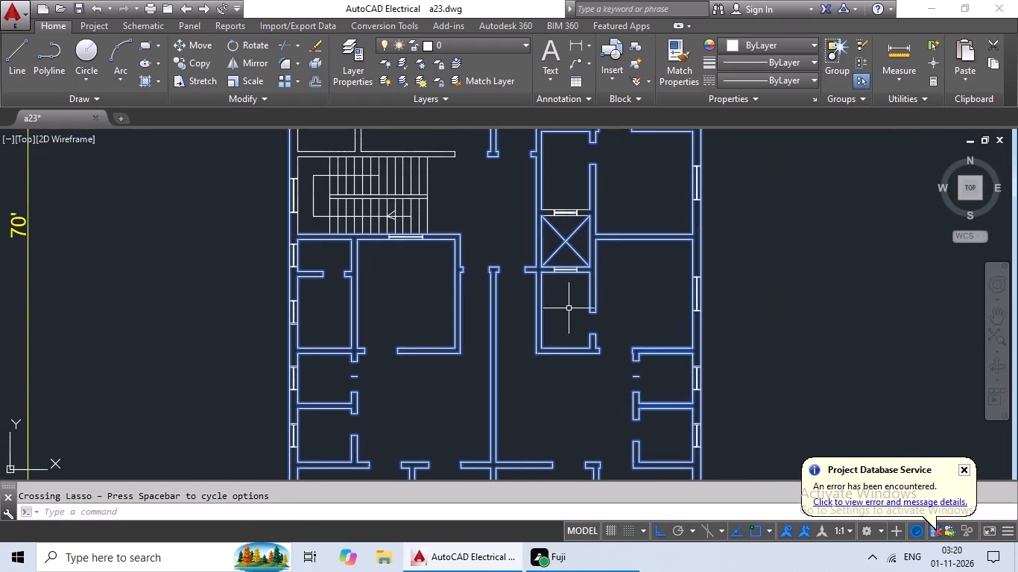
middle_click_drag(569, 308, 422, 167)
middle_click_drag(414, 253, 505, 98)
scroll(482, 245, "up", 1)
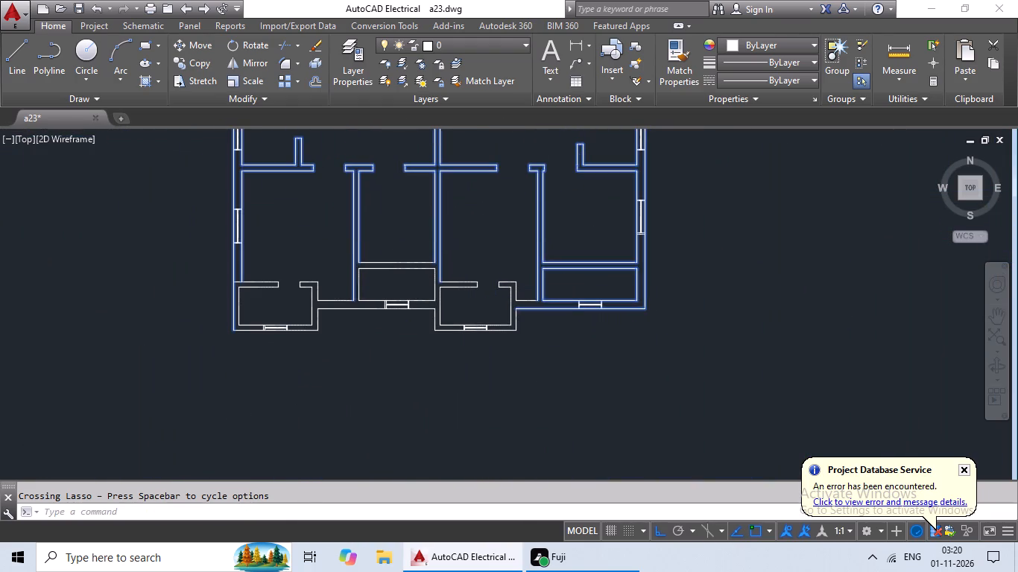
scroll(482, 245, "up", 1)
left_click_drag(508, 263, 268, 274)
Add the east door stub and the east and south wall lines of the eastern projecting south room to the selection.
middle_click_drag(468, 279, 286, 203)
left_click_drag(448, 209, 452, 212)
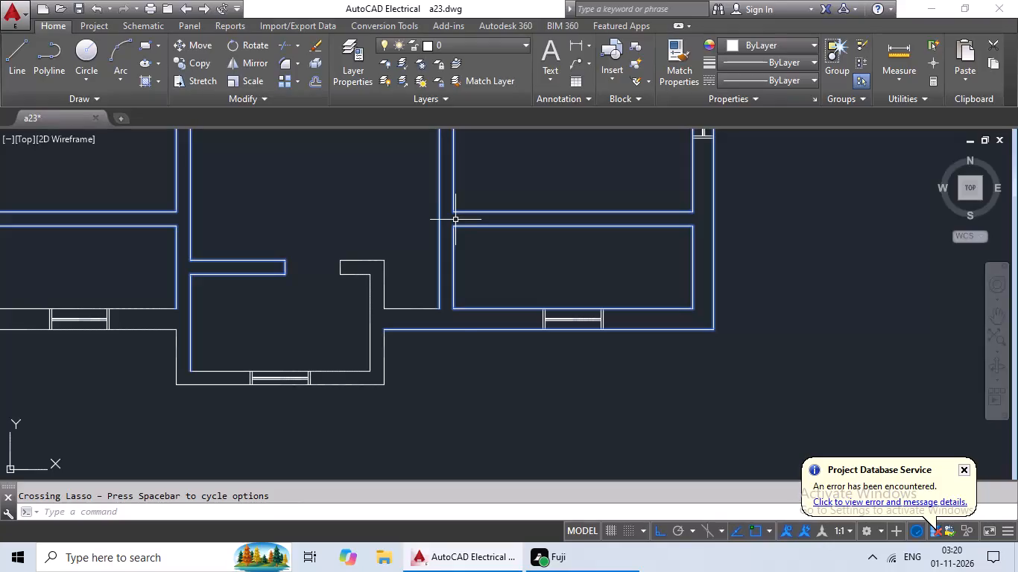
left_click_drag(452, 212, 459, 356)
middle_click_drag(461, 370, 506, 267)
scroll(233, 262, "up", 2)
left_click_drag(319, 194, 224, 337)
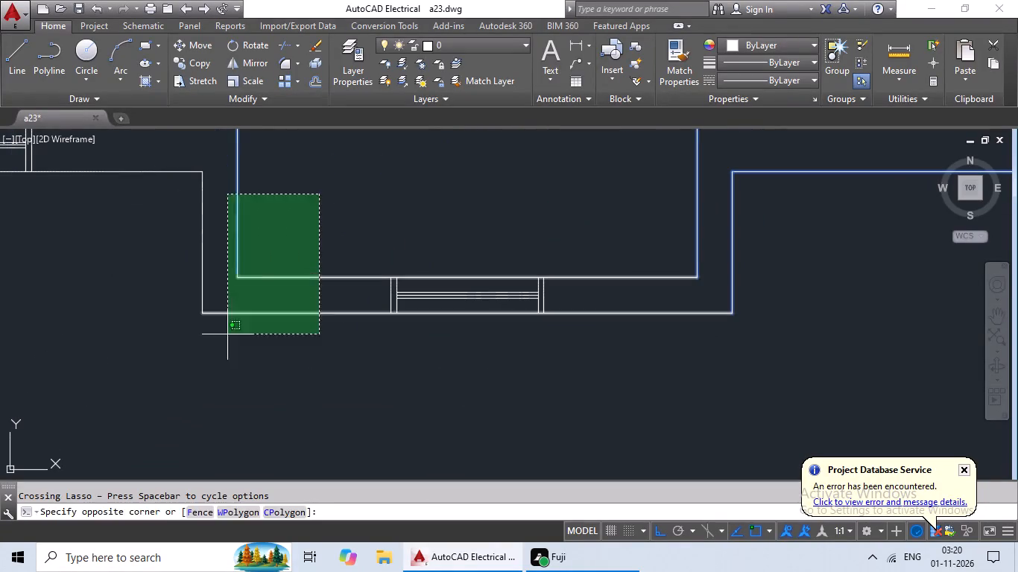
left_click_drag(224, 337, 197, 349)
scroll(592, 237, "down", 2)
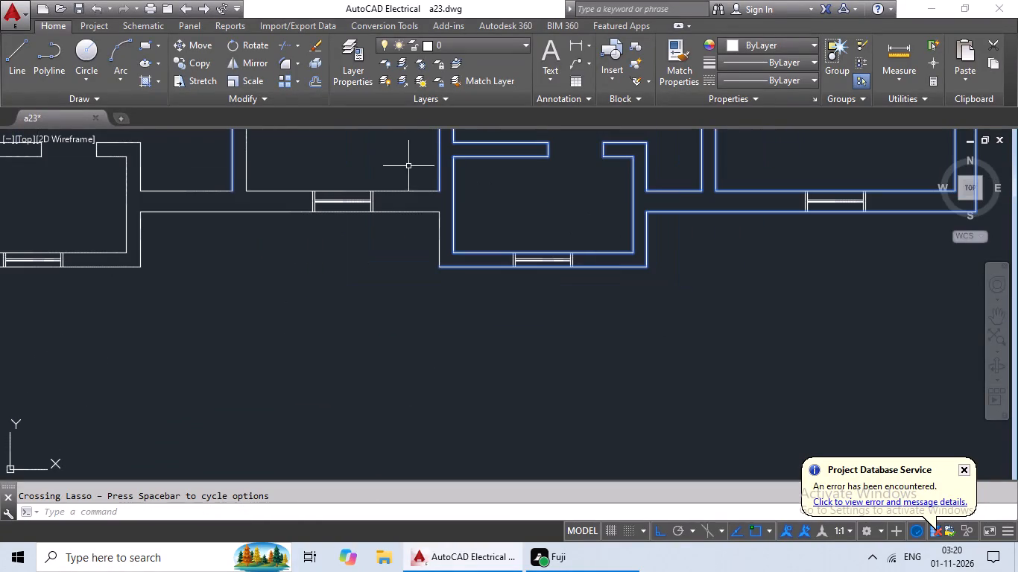
Add the narrow south room's inner and outer south lines and the eastern projecting room's outer west line to the selection.
scroll(408, 166, "up", 3)
left_click_drag(419, 156, 353, 413)
scroll(391, 404, "down", 1)
middle_click_drag(392, 403, 420, 276)
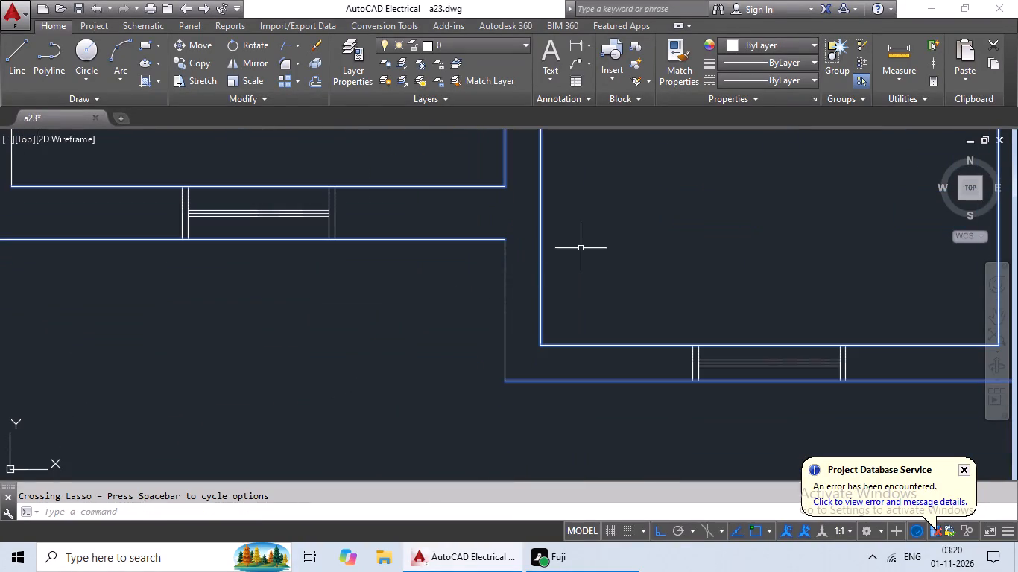
left_click_drag(615, 237, 423, 344)
scroll(426, 347, "down", 3)
Add the east door stub and the east and south wall lines of the southwest projecting room to the selection.
middle_click_drag(419, 357, 532, 350)
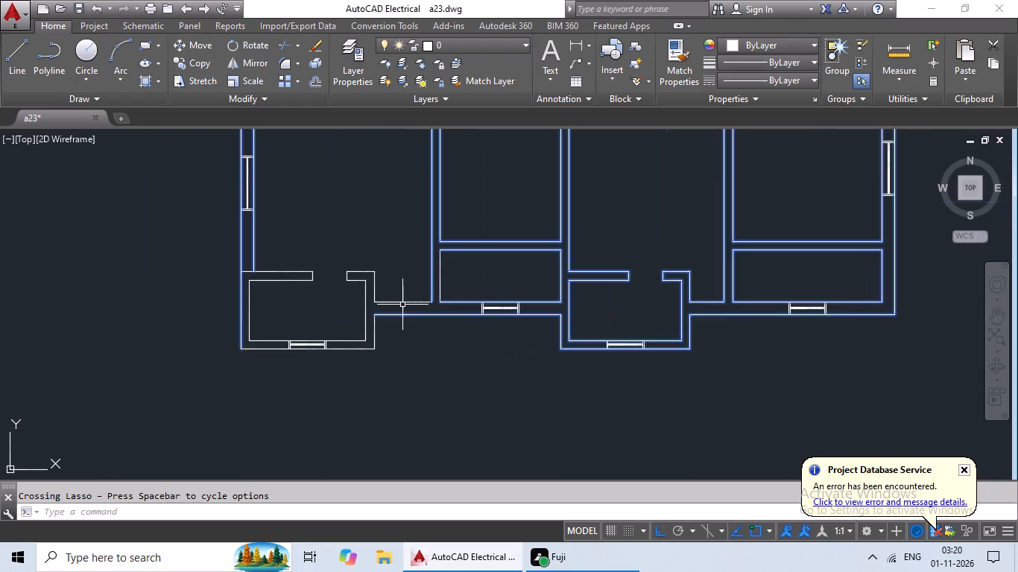
scroll(402, 304, "up", 2)
left_click_drag(385, 195, 339, 312)
middle_click_drag(369, 371, 370, 285)
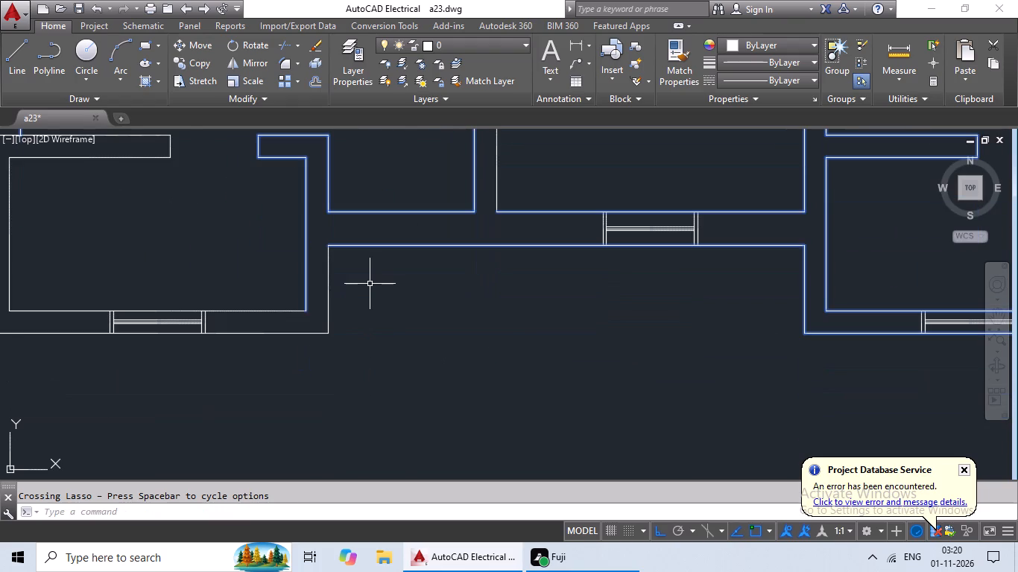
scroll(326, 317, "up", 2)
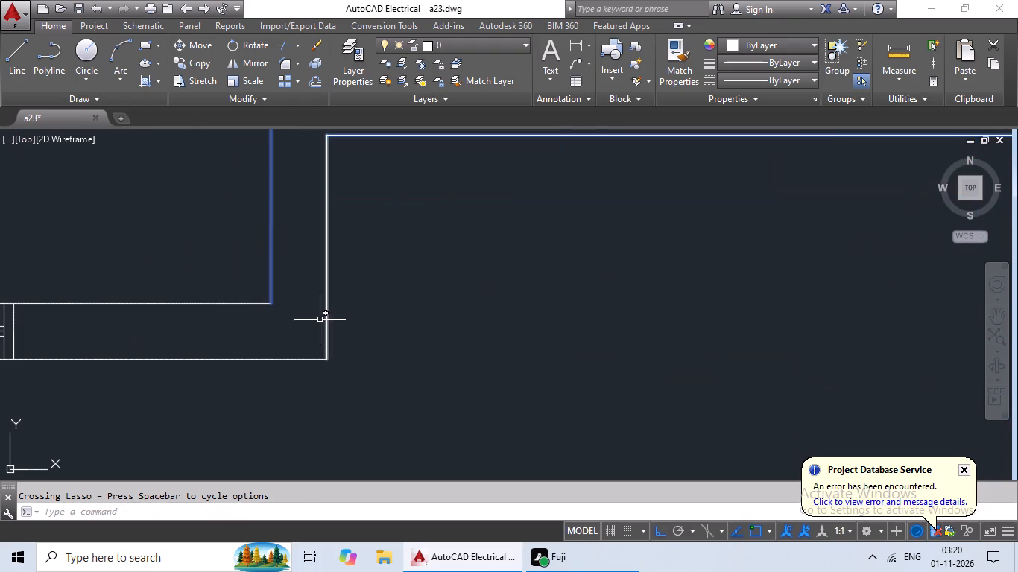
left_click_drag(256, 233, 183, 393)
left_click_drag(441, 314, 110, 228)
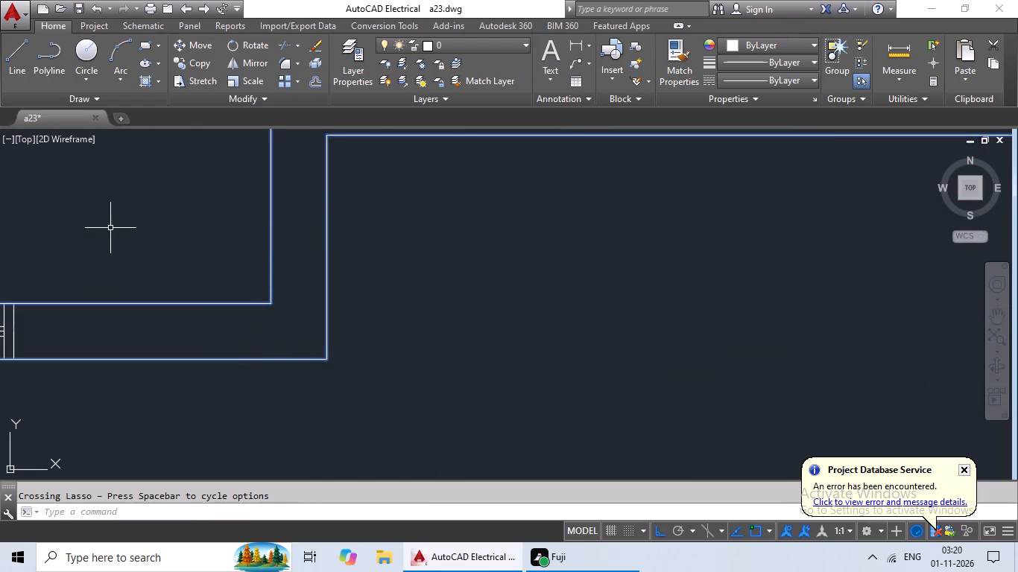
Add the inner west line and the north wall lines with their door stub in the southwest projecting room to the selection.
middle_click_drag(170, 226, 358, 243)
middle_click_drag(145, 238, 437, 234)
scroll(352, 234, "down", 2)
middle_click_drag(335, 216, 335, 215)
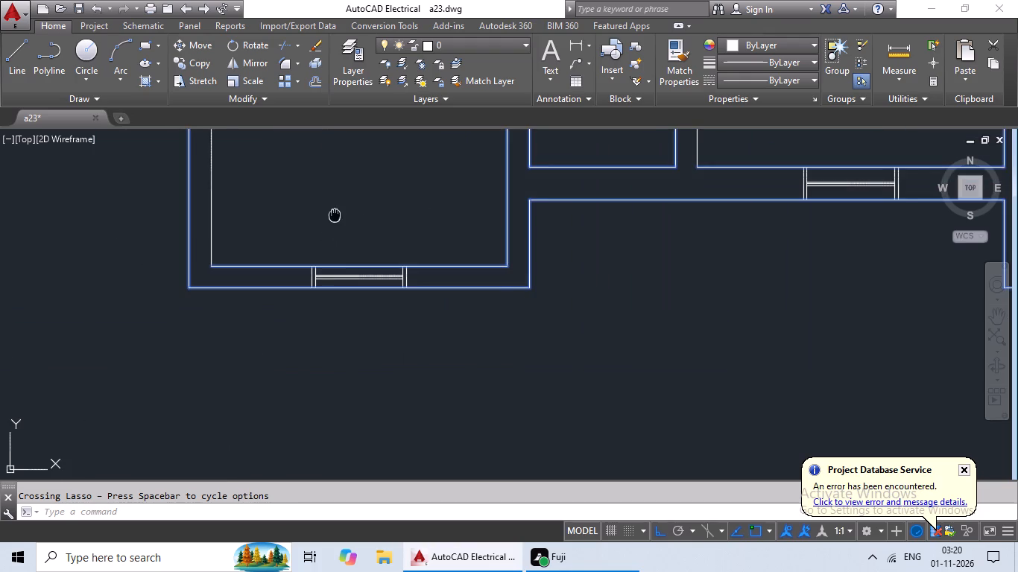
middle_click_drag(335, 215, 277, 320)
left_click_drag(291, 267, 87, 342)
middle_click_drag(262, 295, 215, 378)
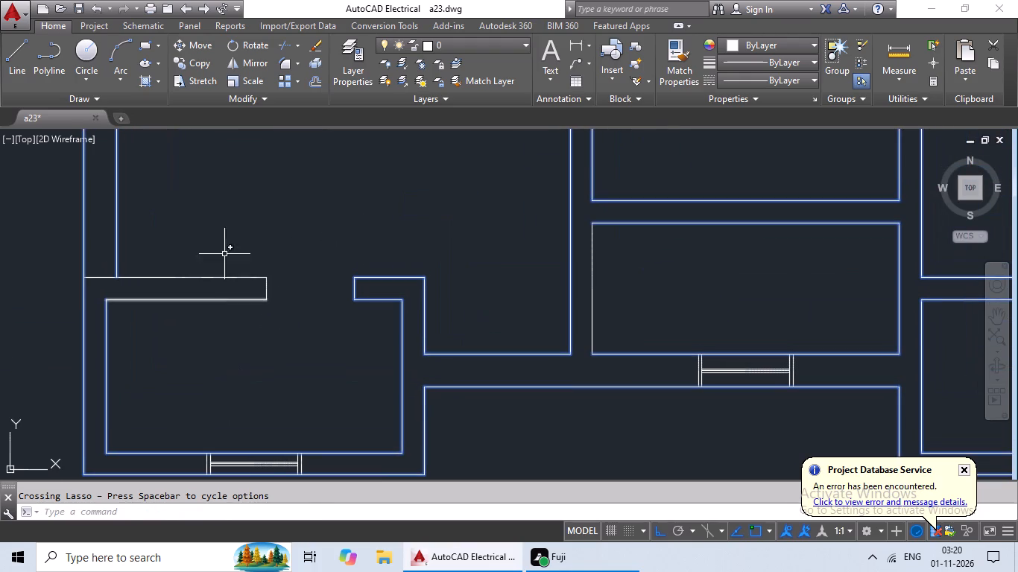
left_click_drag(245, 217, 40, 230)
middle_click_drag(204, 270, 217, 390)
left_click_drag(246, 257, 39, 365)
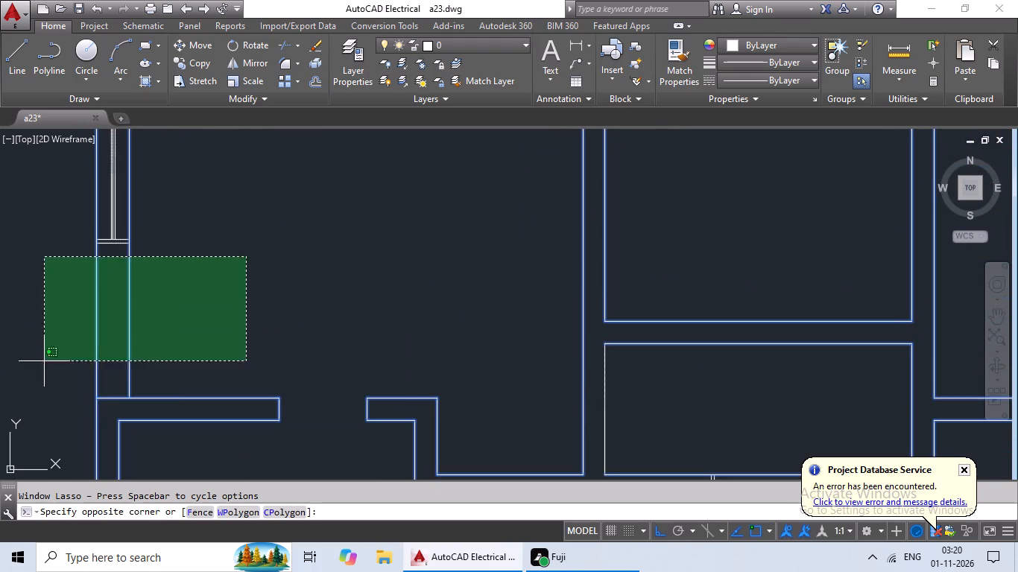
left_click_drag(39, 365, 38, 367)
Add the west line of the narrow room between the two projecting south rooms to the selection.
scroll(196, 329, "down", 3)
left_click(230, 317)
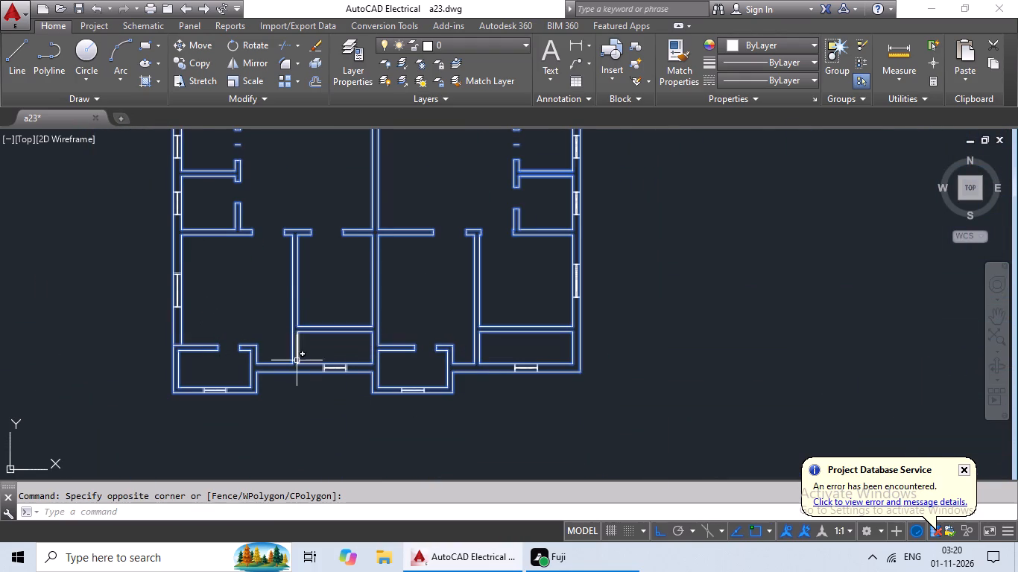
scroll(297, 360, "up", 4)
left_click_drag(335, 279, 231, 325)
left_click(231, 325)
Add the two wall lines along the window on the north side of the crossed shaft to the selection.
scroll(312, 283, "down", 2)
middle_click_drag(318, 292, 312, 295)
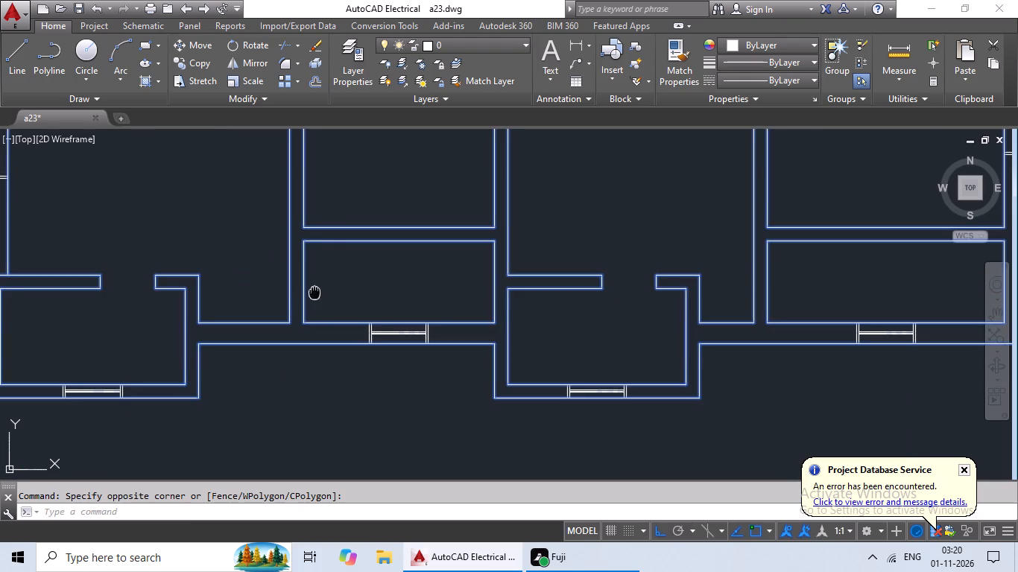
middle_click_drag(312, 295, 218, 340)
scroll(468, 279, "down", 1)
middle_click_drag(499, 255, 450, 378)
scroll(487, 296, "down", 1)
middle_click_drag(490, 293, 487, 364)
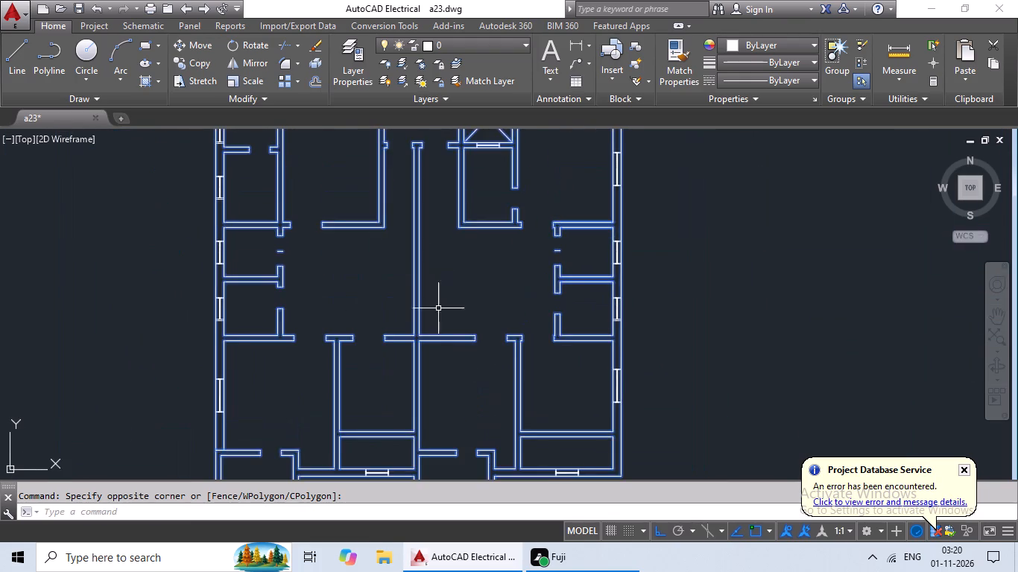
middle_click_drag(427, 270, 404, 371)
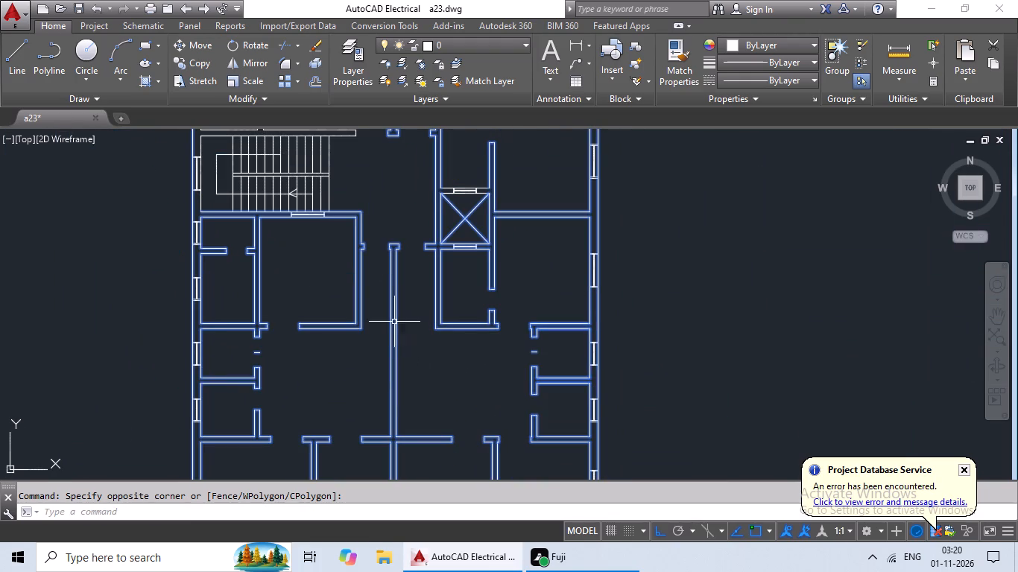
middle_click_drag(312, 267, 332, 395)
scroll(515, 327, "up", 3)
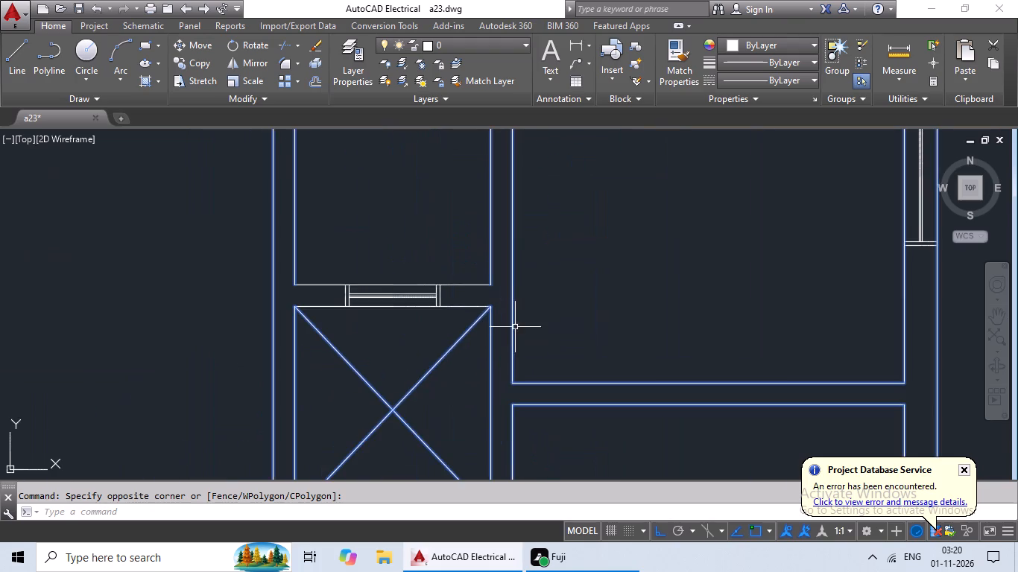
scroll(483, 285, "up", 3)
left_click_drag(472, 247, 420, 404)
scroll(447, 368, "down", 4)
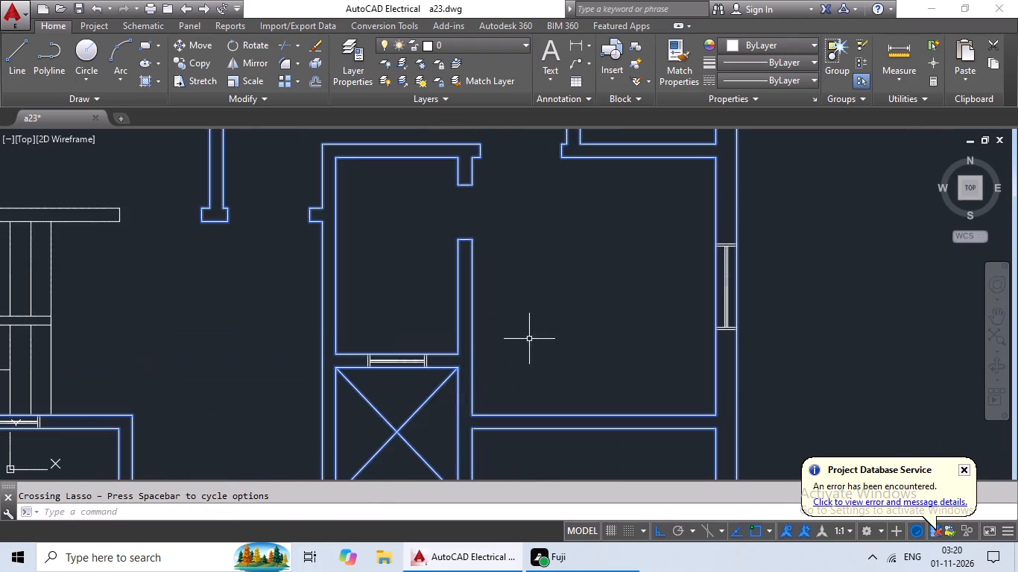
Add the wall lines north of the stairs with their east end, plus the stair treads and middle rail, to the selection.
middle_click_drag(543, 332, 462, 416)
scroll(548, 328, "down", 1)
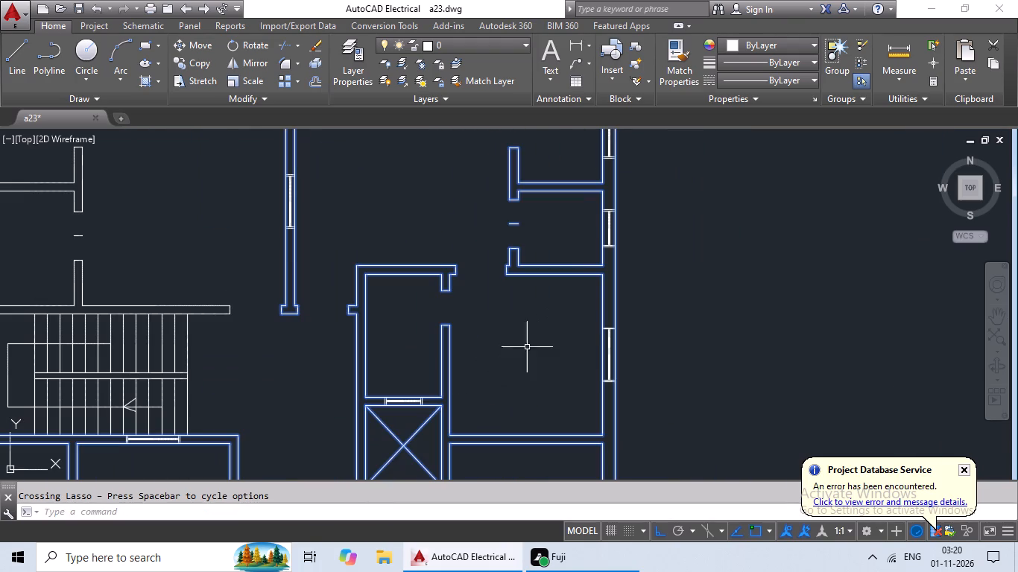
middle_click_drag(453, 188, 490, 353)
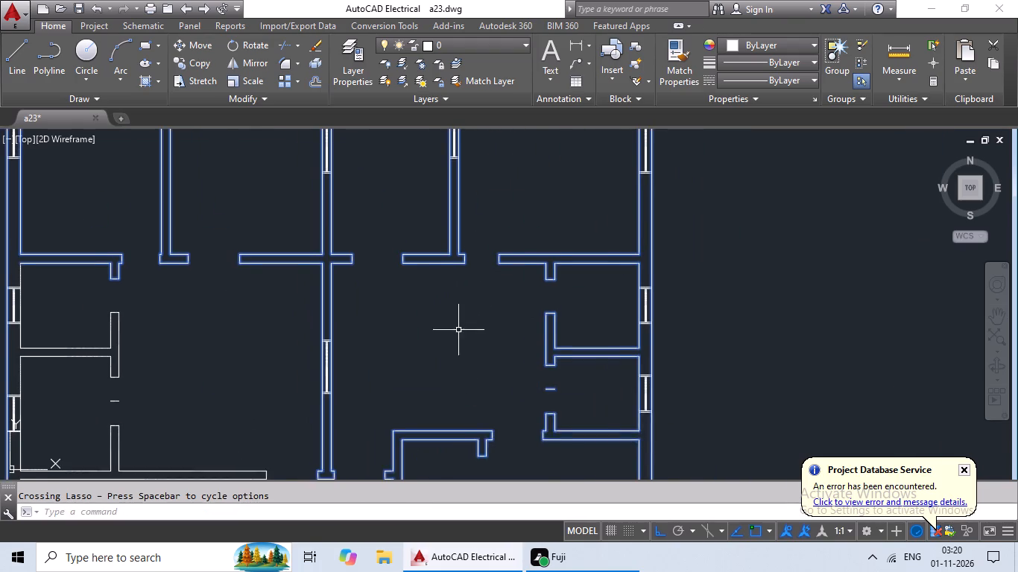
middle_click_drag(461, 327, 689, 278)
middle_click_drag(478, 326, 499, 168)
left_click_drag(511, 220, 417, 366)
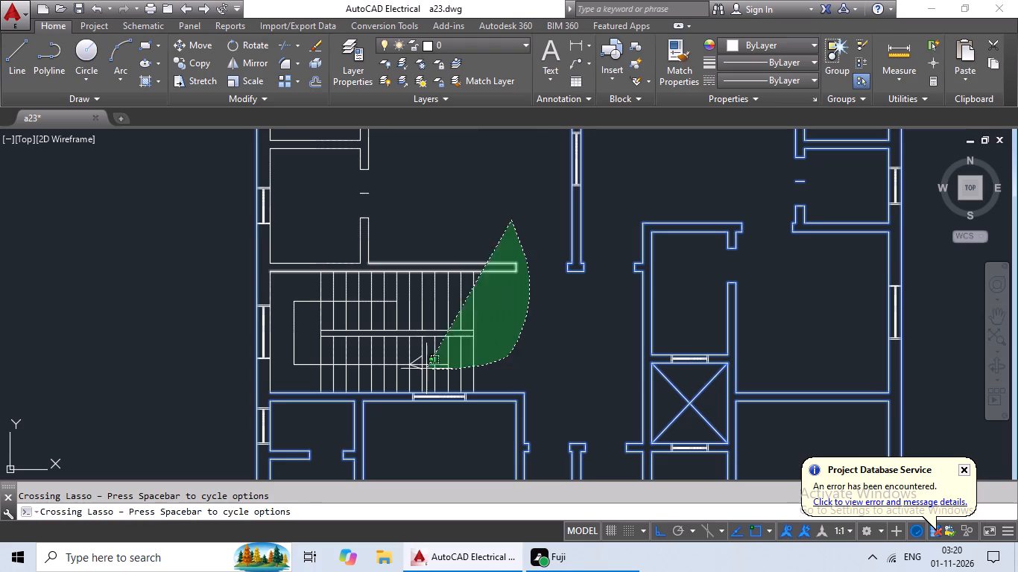
left_click_drag(417, 366, 329, 292)
left_click_drag(519, 207, 326, 368)
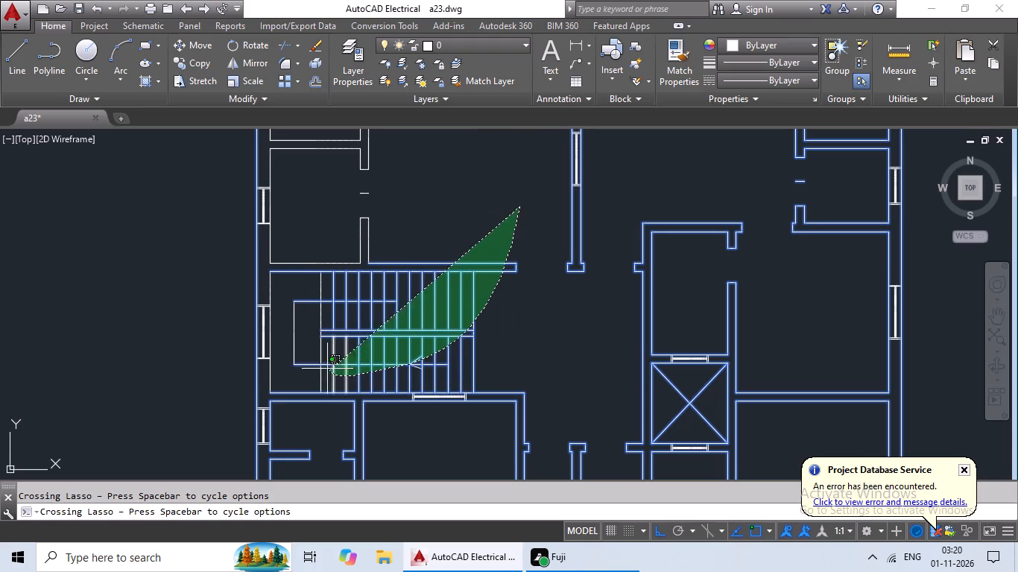
left_click_drag(326, 368, 294, 295)
Add the inner west wall line beside the stairs and the west segment of the stair direction line to the selection.
scroll(317, 317, "up", 3)
left_click_drag(257, 225, 119, 231)
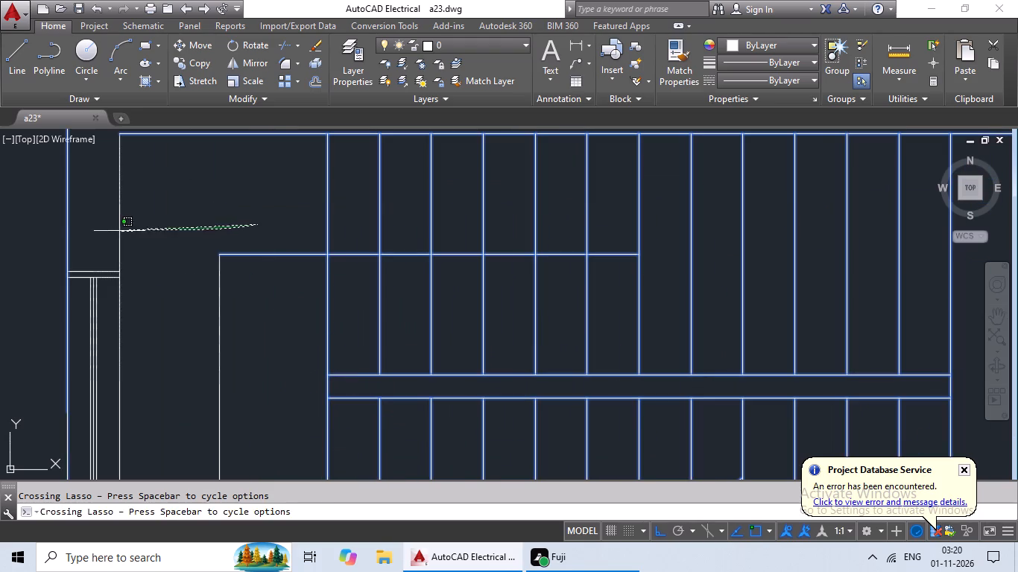
left_click_drag(119, 231, 89, 225)
left_click_drag(272, 311, 203, 387)
Add the north line, door stub, short door line and inner west line of the small room above the stairs to the selection.
scroll(296, 347, "down", 3)
middle_click_drag(299, 360, 329, 308)
middle_click_drag(329, 317, 314, 392)
scroll(514, 256, "up", 2)
scroll(512, 252, "down", 2)
middle_click_drag(521, 264, 533, 286)
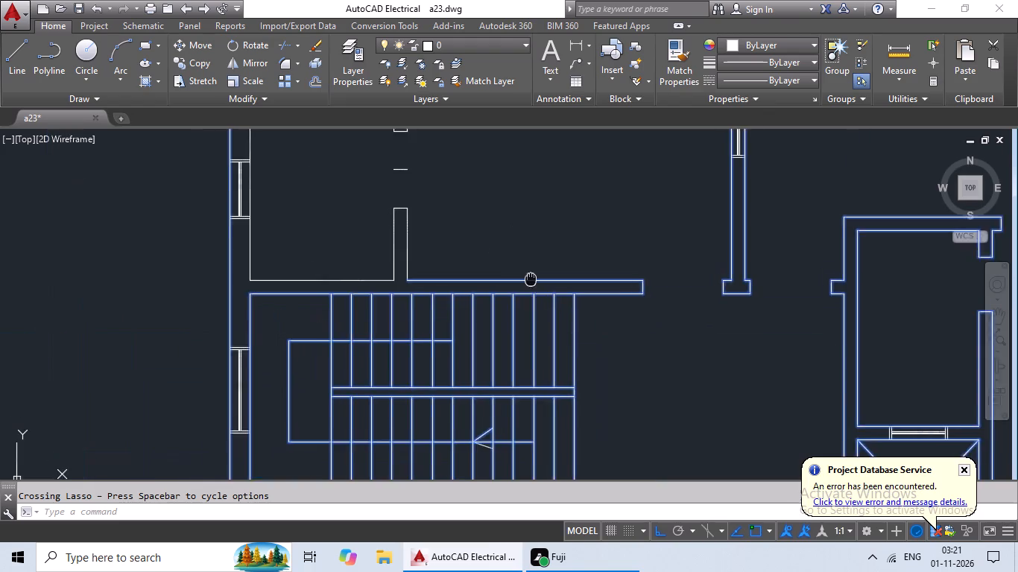
middle_click_drag(533, 286, 559, 331)
left_click_drag(538, 197, 528, 367)
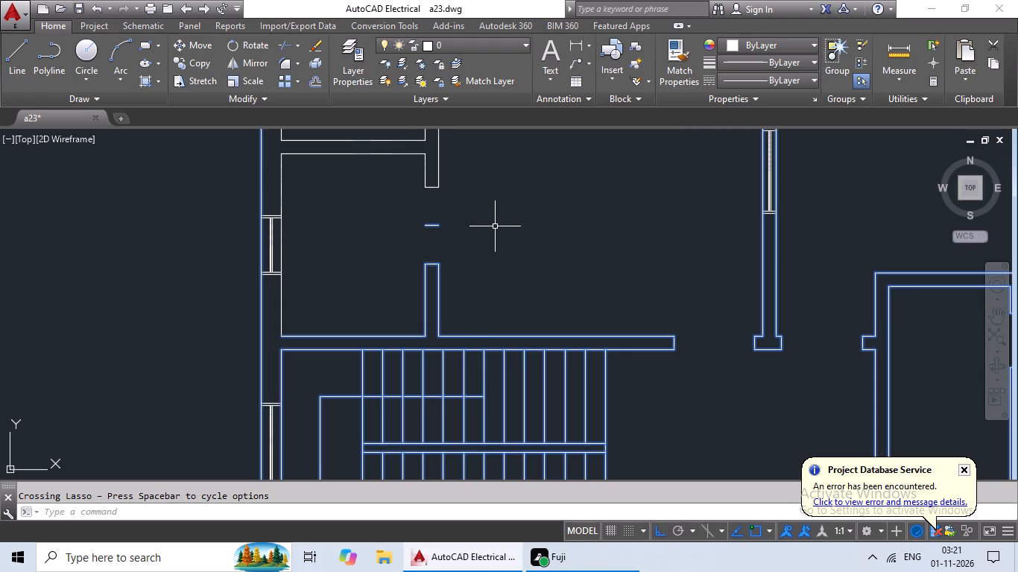
scroll(306, 287, "up", 3)
left_click_drag(355, 264, 75, 381)
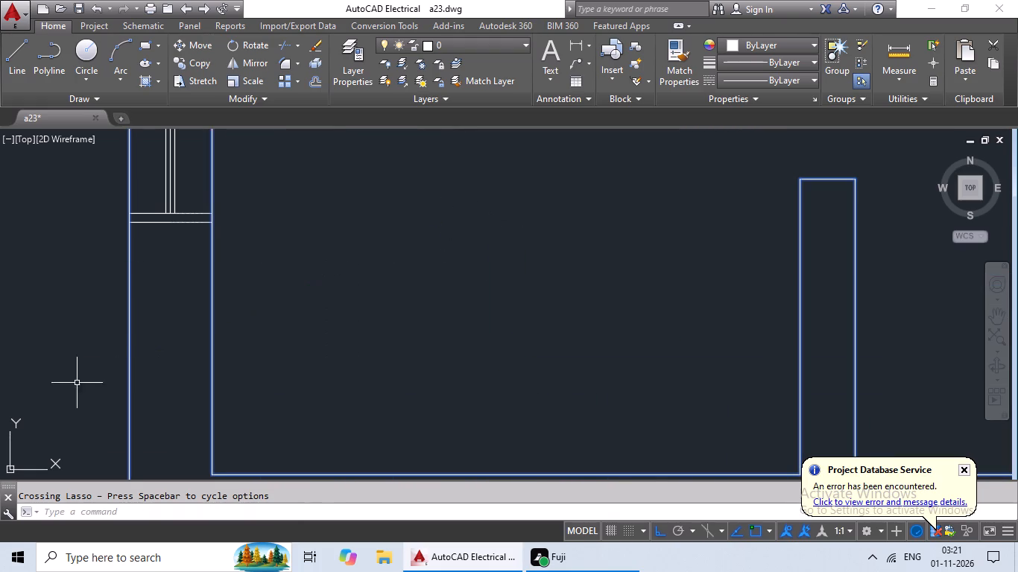
Add the partition lines, wall stub and inner west line of the upper small western room to the selection.
scroll(408, 337, "down", 3)
middle_click_drag(411, 317, 322, 476)
left_click_drag(594, 284, 351, 281)
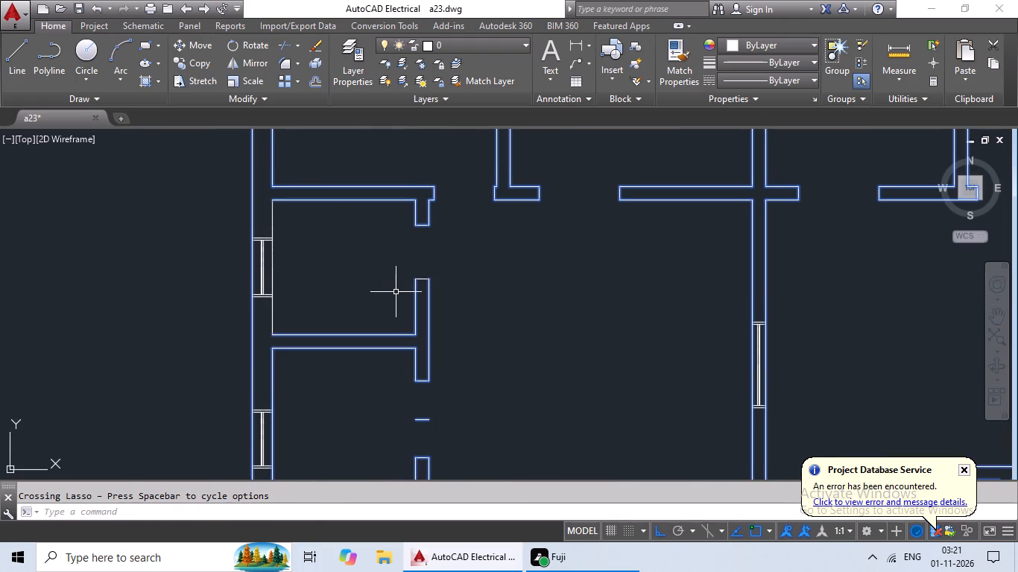
middle_click_drag(395, 289, 458, 363)
scroll(365, 308, "up", 3)
left_click_drag(399, 270, 176, 266)
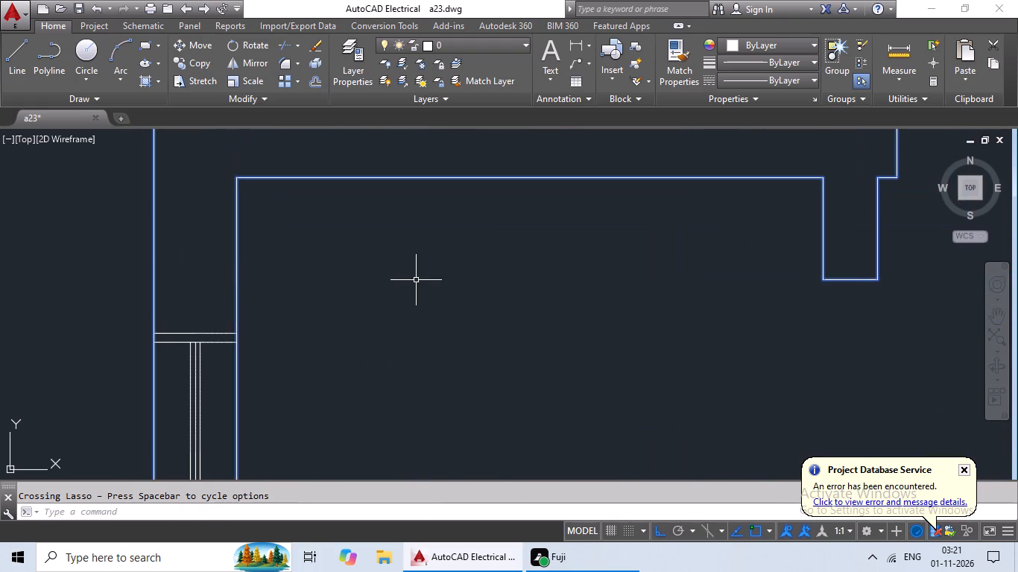
Add the short end line of the wall stub in the upper small western room to the selection.
scroll(423, 286, "down", 4)
middle_click_drag(427, 302, 377, 403)
middle_click_drag(452, 366, 436, 256)
middle_click_drag(496, 330, 491, 289)
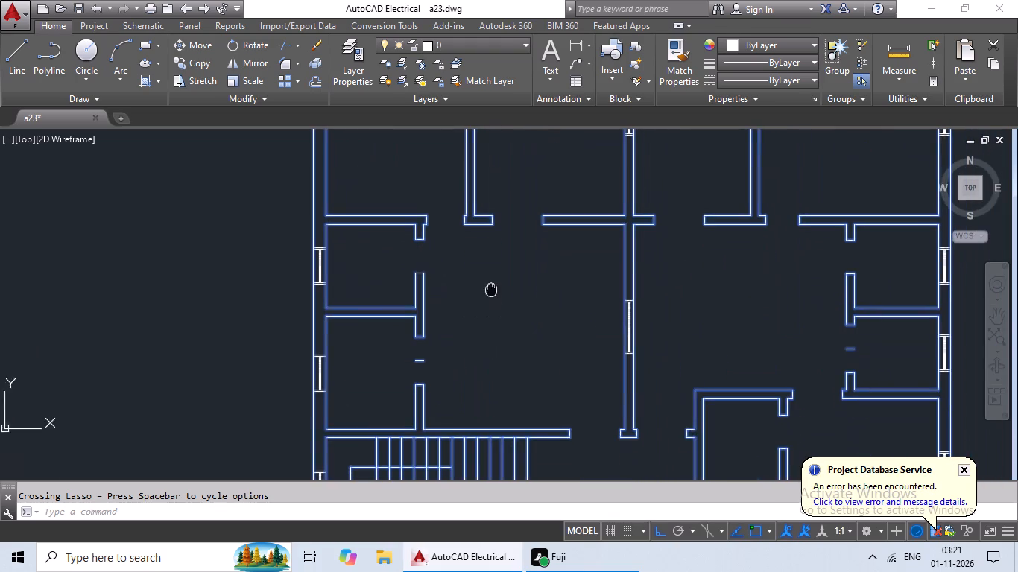
scroll(481, 285, "up", 1)
left_click_drag(443, 262, 414, 320)
scroll(516, 327, "down", 3)
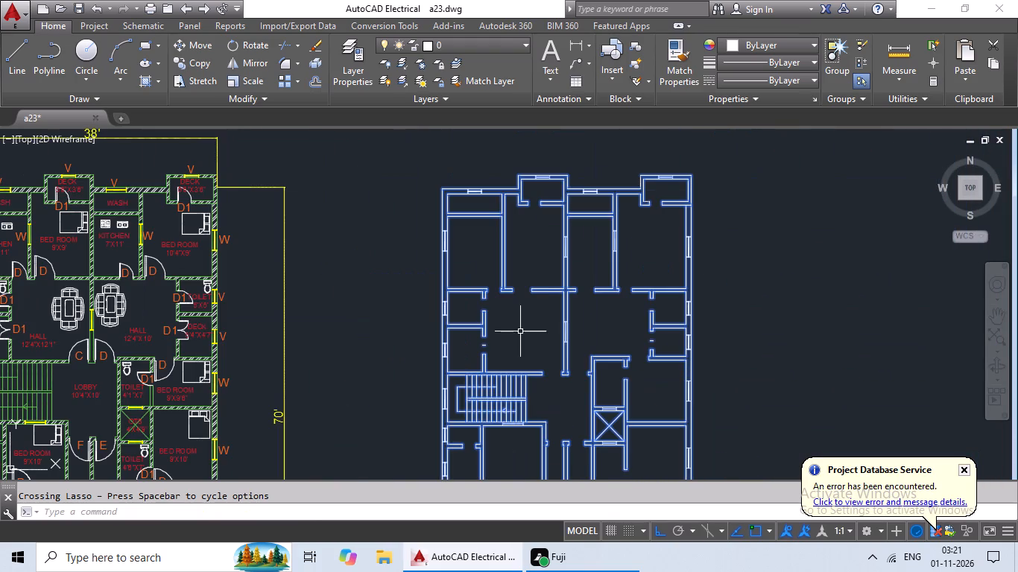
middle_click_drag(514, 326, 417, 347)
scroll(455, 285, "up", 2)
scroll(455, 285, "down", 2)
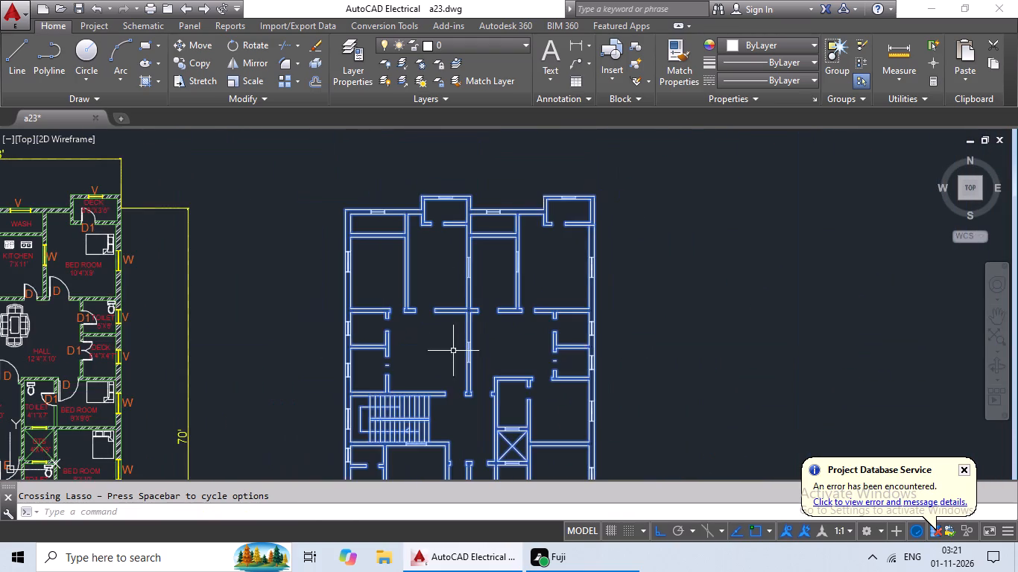
Set the colour of all the selected wall and stair lines to orange 242,103,34.
middle_click_drag(453, 351, 451, 227)
scroll(494, 325, "down", 1)
scroll(454, 315, "up", 2)
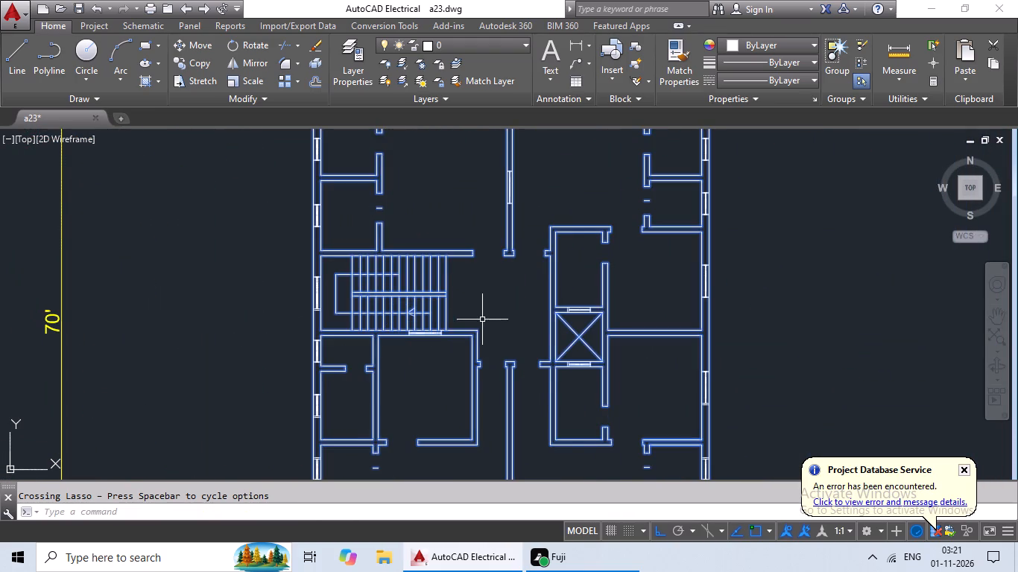
scroll(482, 320, "down", 1)
middle_click_drag(482, 320, 468, 219)
middle_click_drag(500, 331, 489, 260)
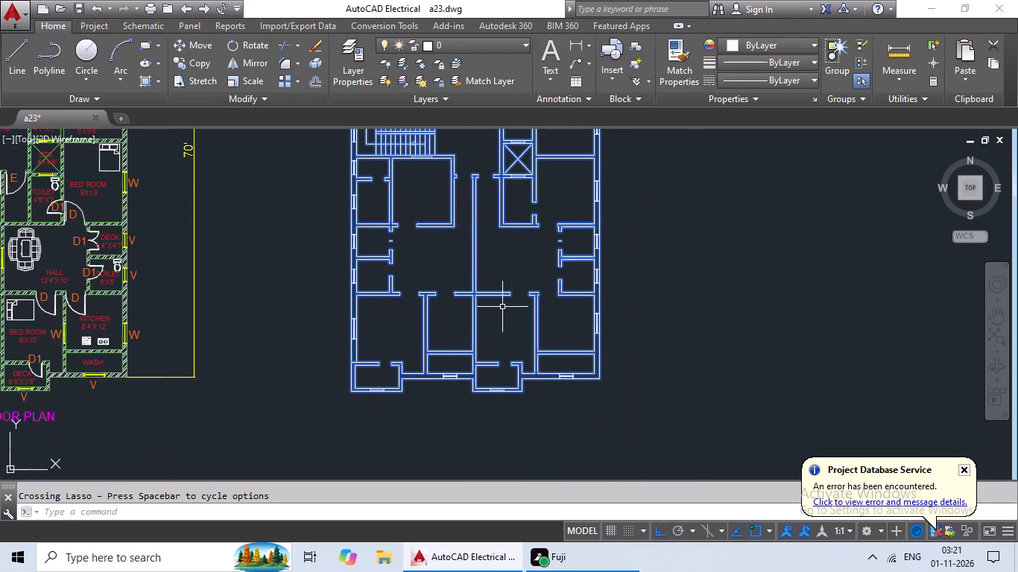
middle_click_drag(496, 288, 467, 379)
middle_click_drag(443, 232, 425, 325)
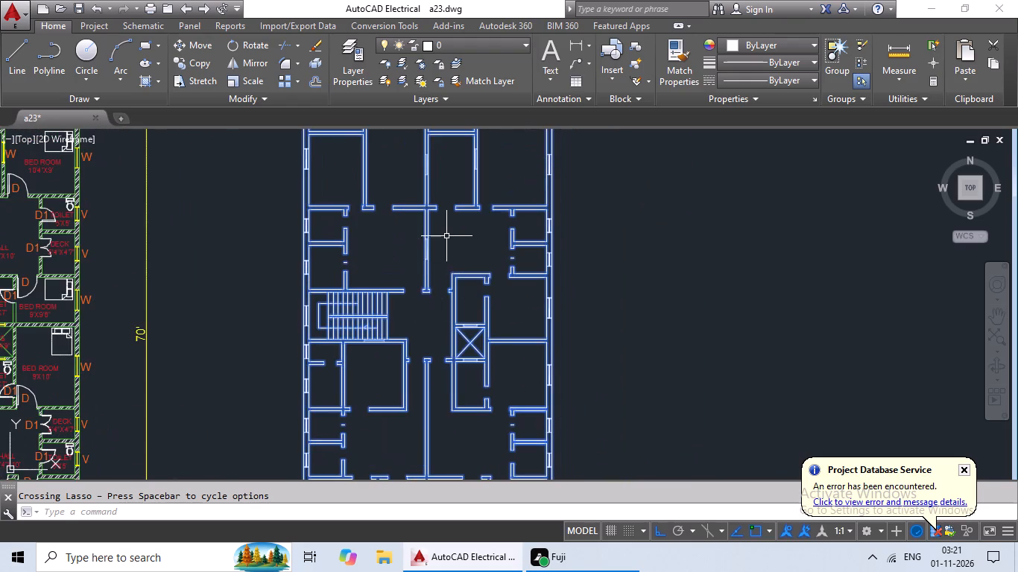
scroll(446, 236, "up", 2)
middle_click_drag(451, 262, 446, 319)
scroll(434, 275, "down", 1)
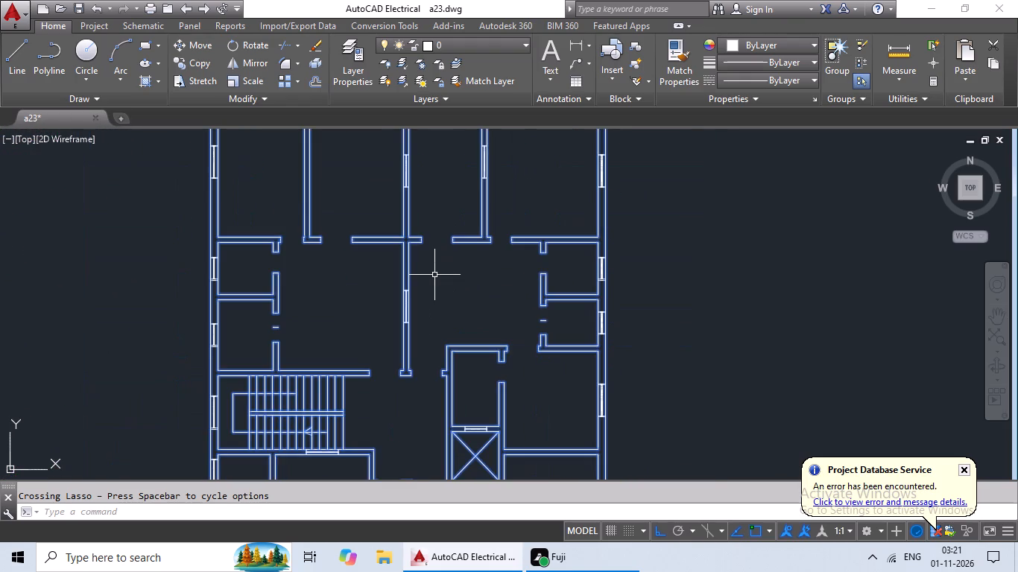
scroll(436, 273, "down", 1)
middle_click_drag(431, 303, 426, 322)
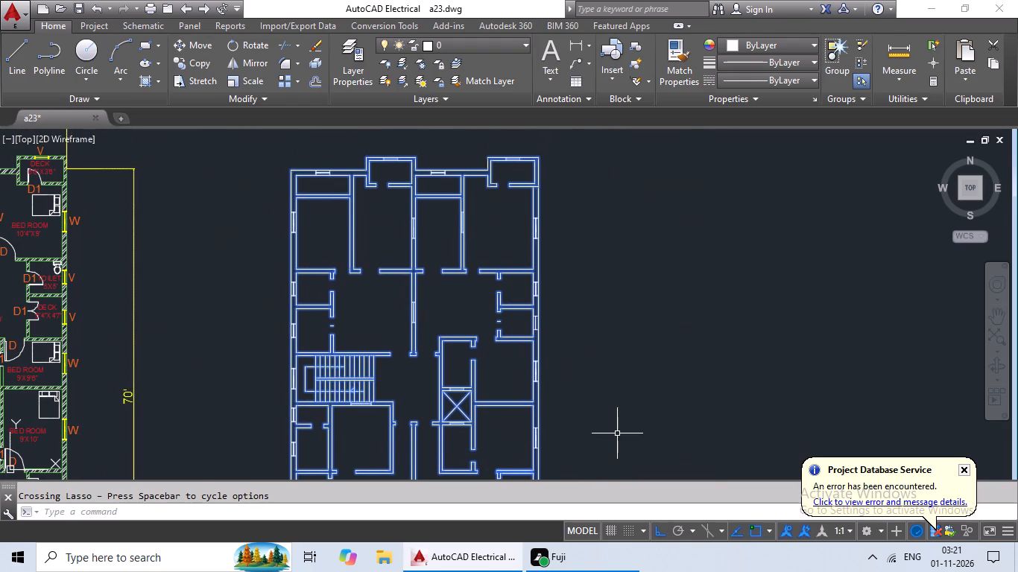
left_click(793, 47)
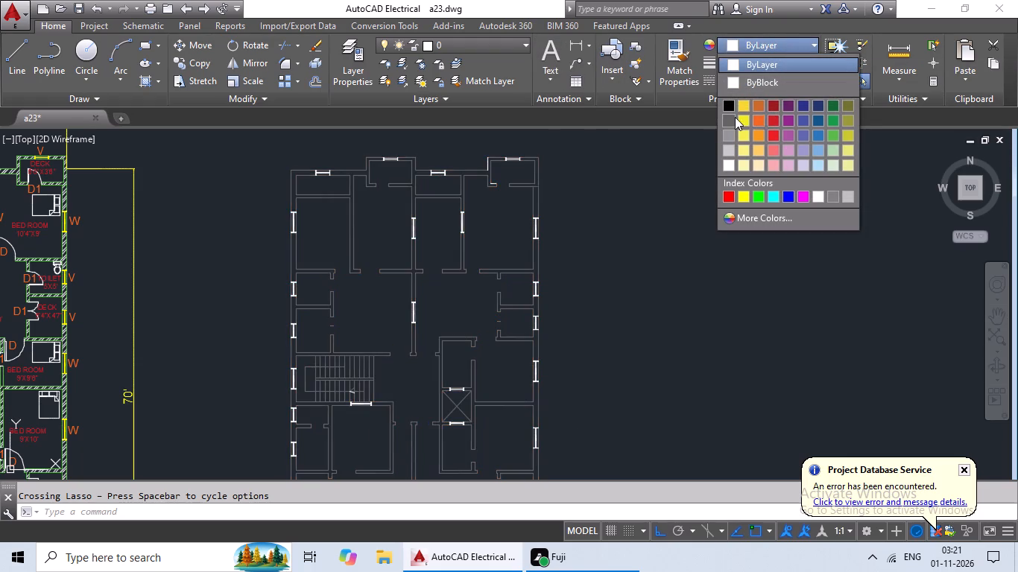
left_click(765, 117)
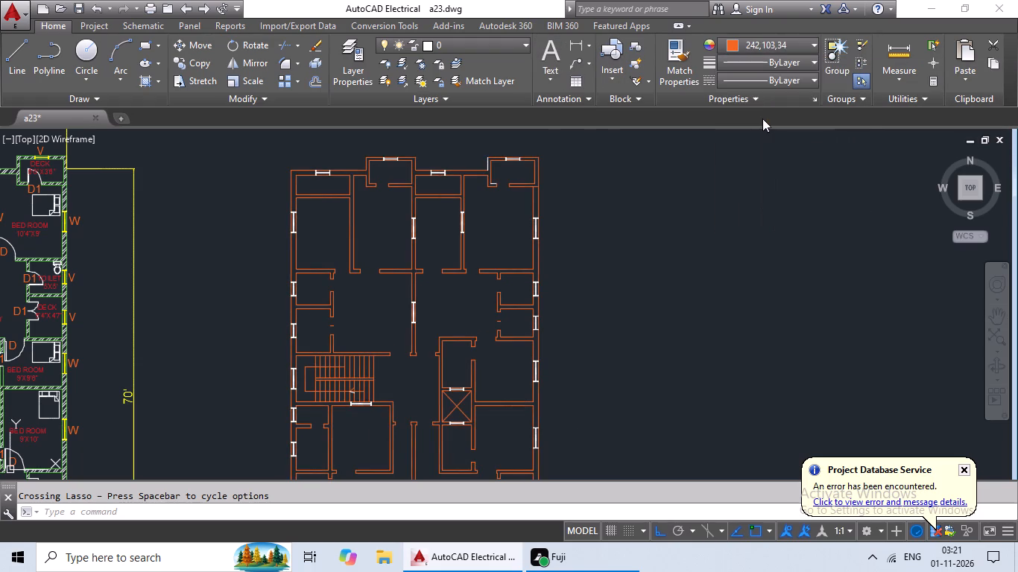
key("Escape")
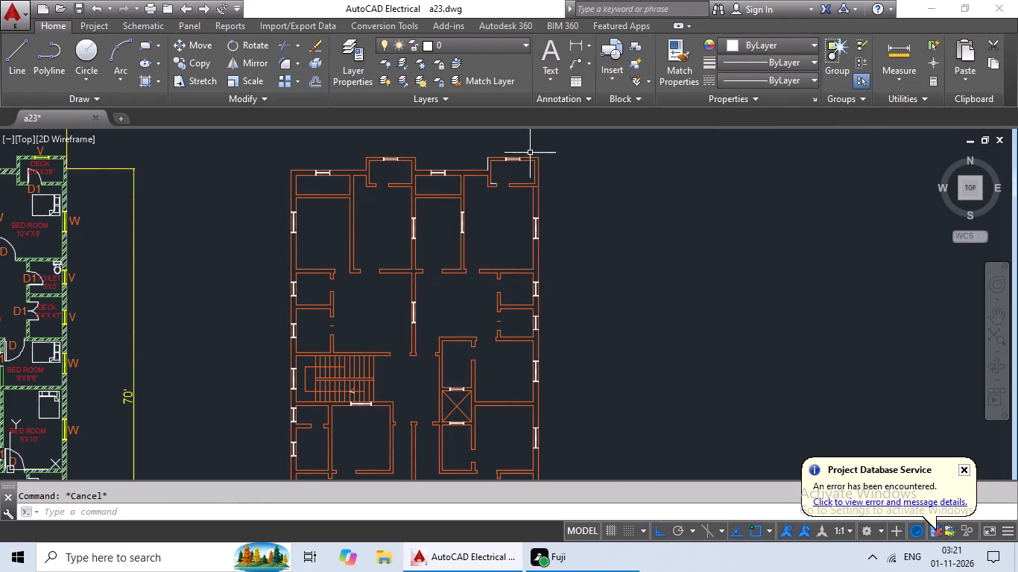
Recolour the outer west line and the short door-stub line of the northeast projecting room to orange 242,103,34.
scroll(505, 144, "up", 3)
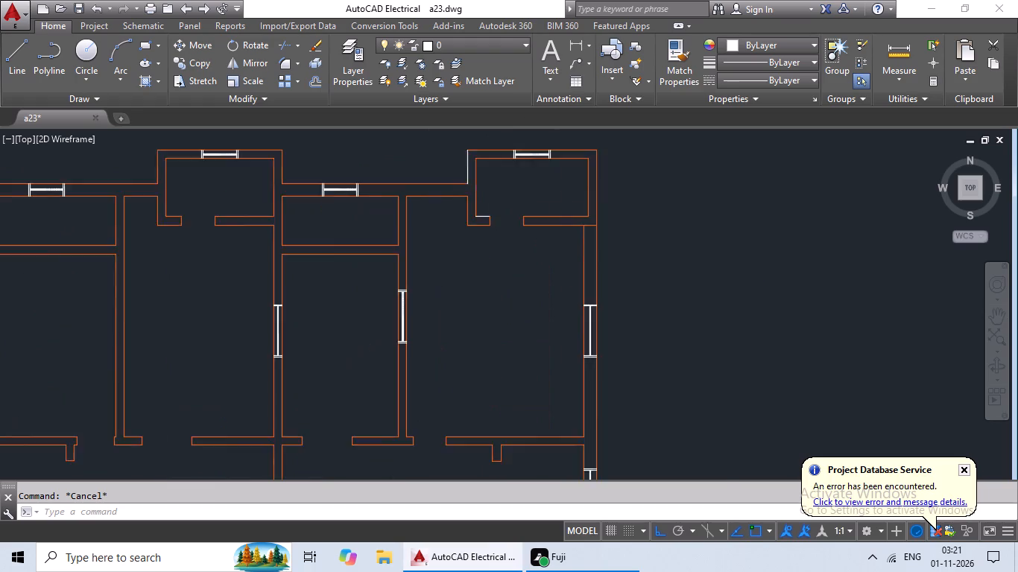
scroll(490, 188, "up", 1)
left_click(465, 261)
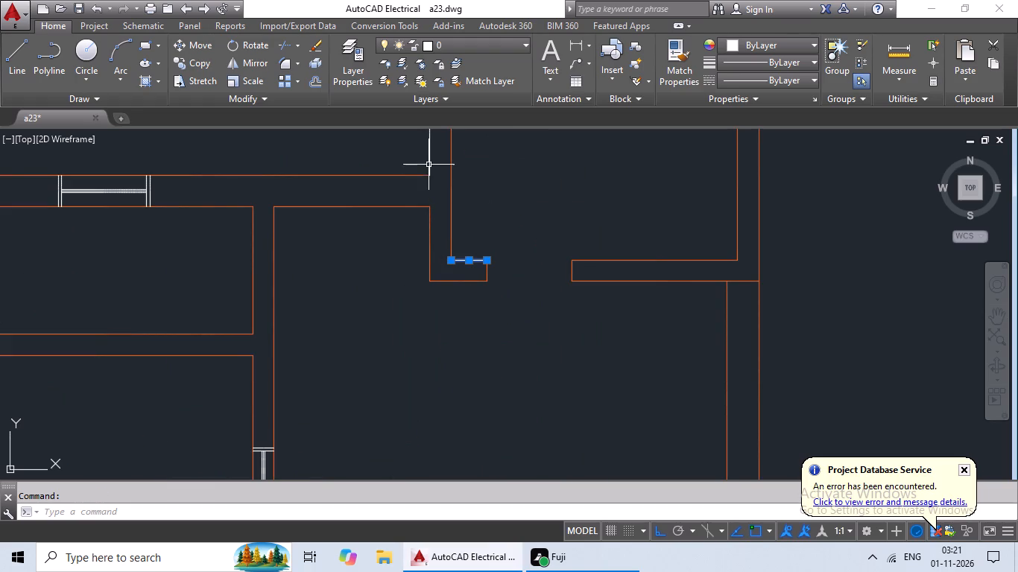
left_click(429, 164)
scroll(569, 169, "down", 3)
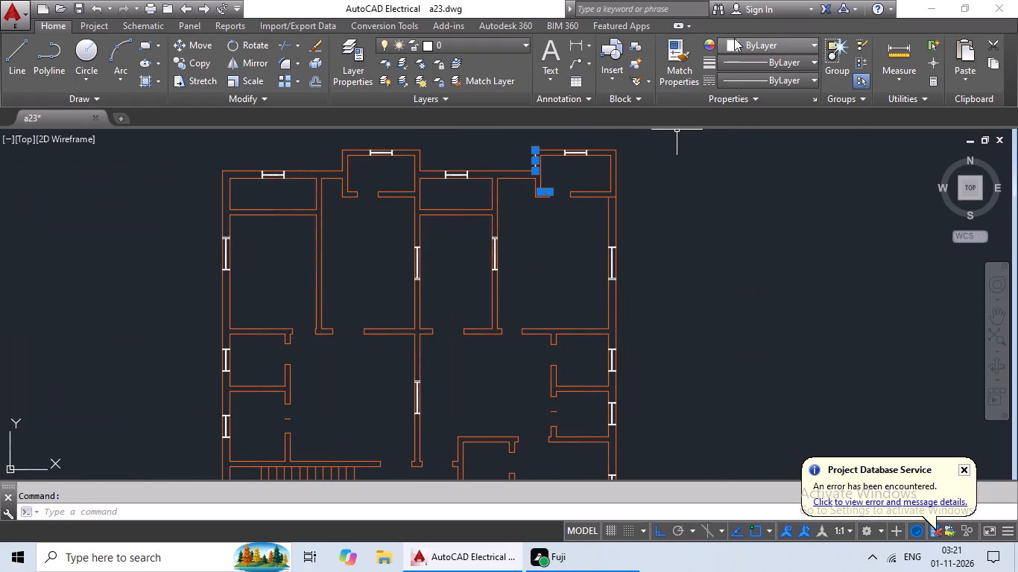
left_click(734, 38)
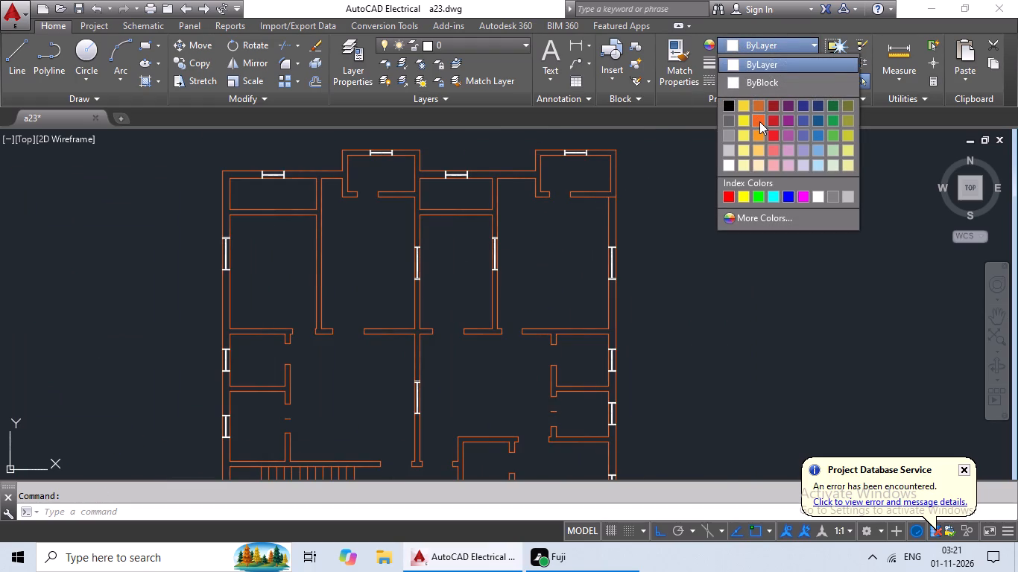
left_click(759, 121)
key("Escape")
Recolour the remaining white arrowhead line of the stair direction arrow to orange 242,103,34.
middle_click_drag(529, 264, 539, 255)
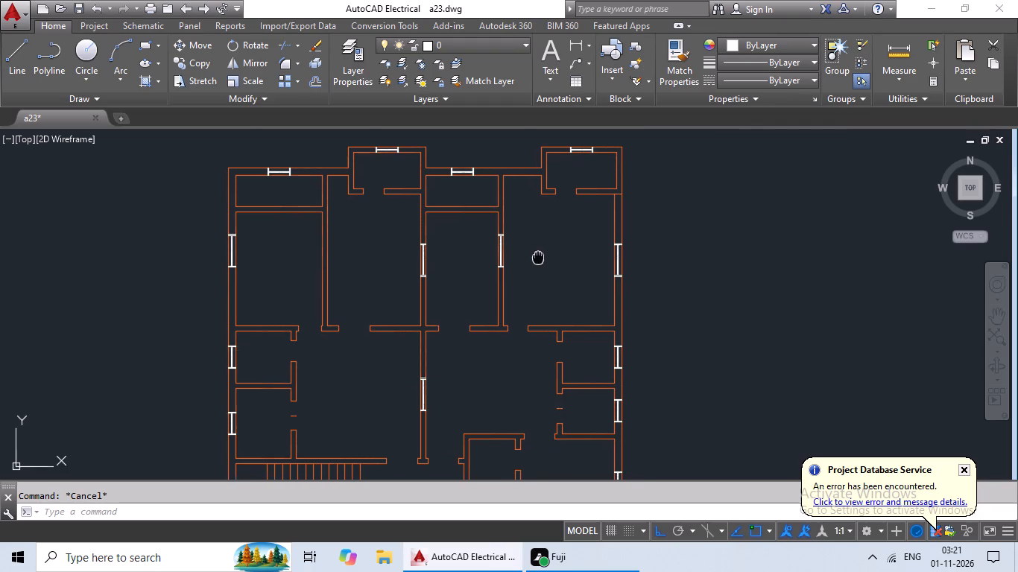
middle_click_drag(539, 255, 556, 210)
middle_click_drag(563, 223, 563, 163)
scroll(562, 212, "down", 1)
middle_click_drag(564, 260, 545, 148)
middle_click_drag(551, 225, 475, 365)
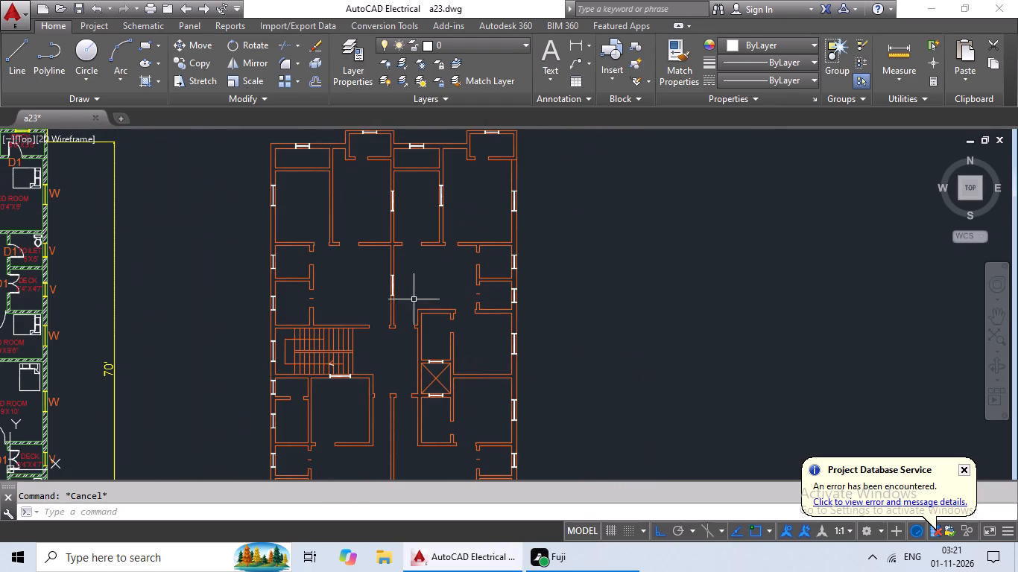
scroll(380, 366, "up", 3)
left_click(168, 367)
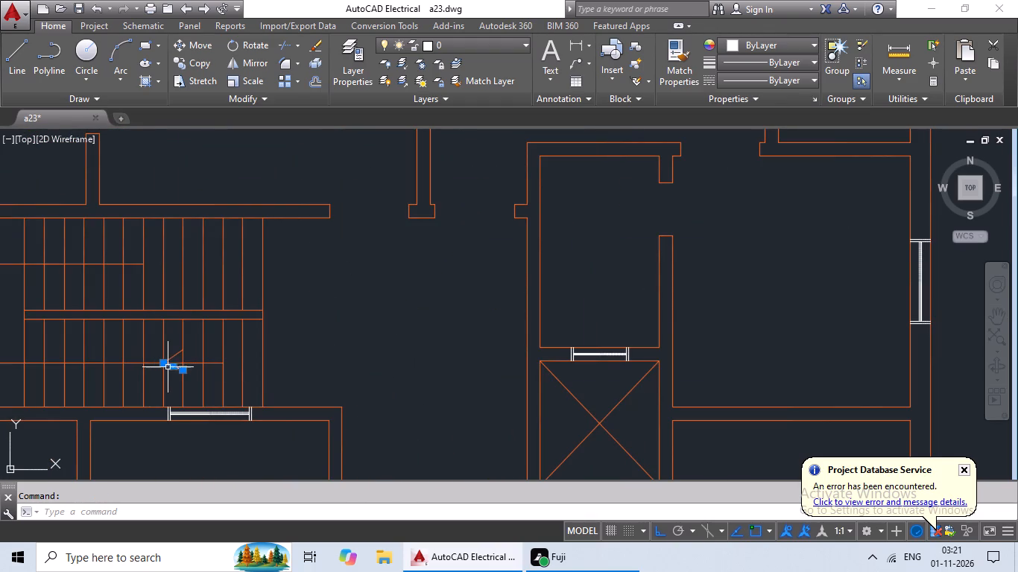
left_click(736, 39)
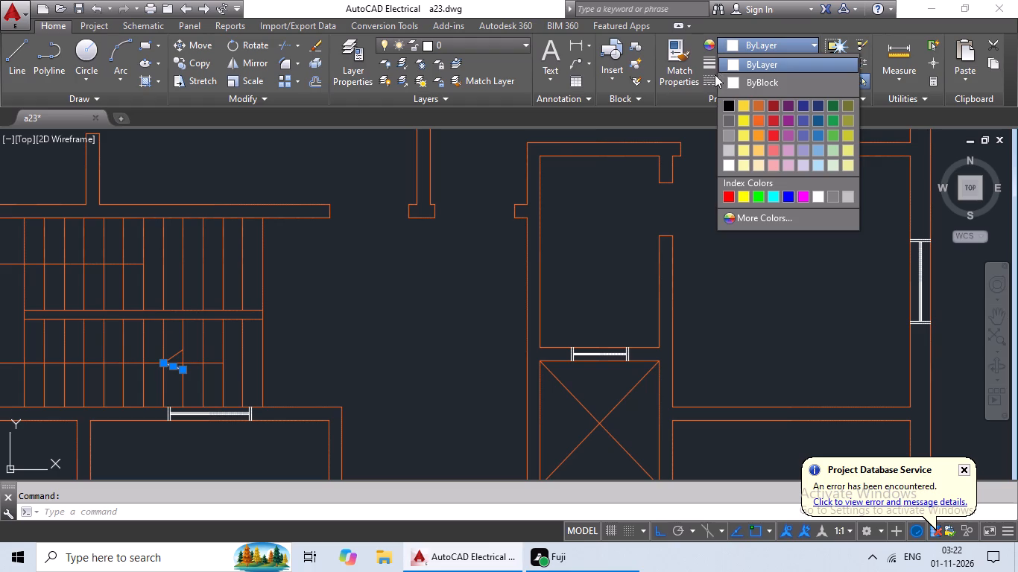
left_click(755, 122)
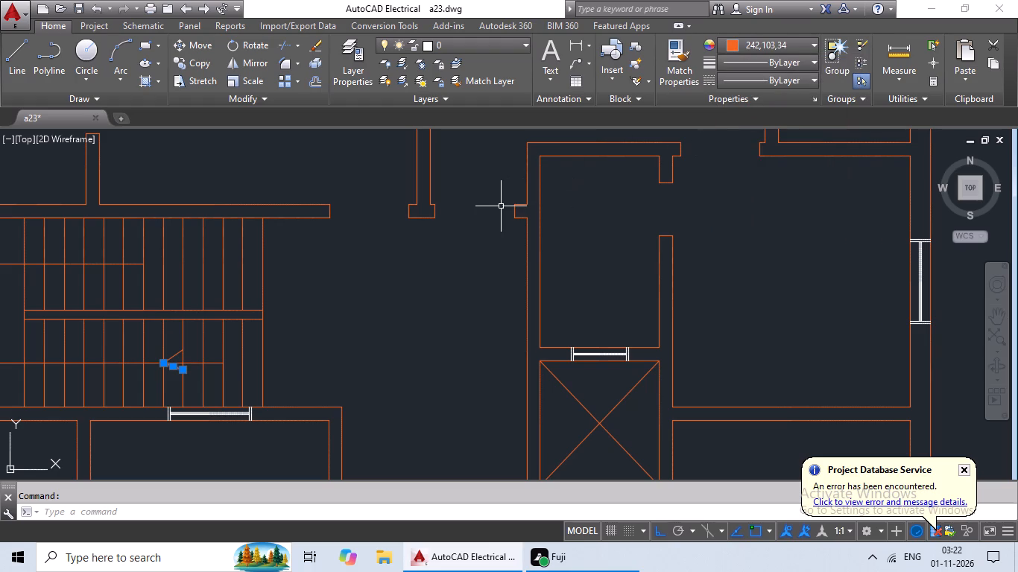
key("Escape")
Select the pane lines and both pairs of end lines of the window in the northeast projecting room's north wall.
scroll(472, 229, "down", 3)
middle_click_drag(468, 233, 428, 338)
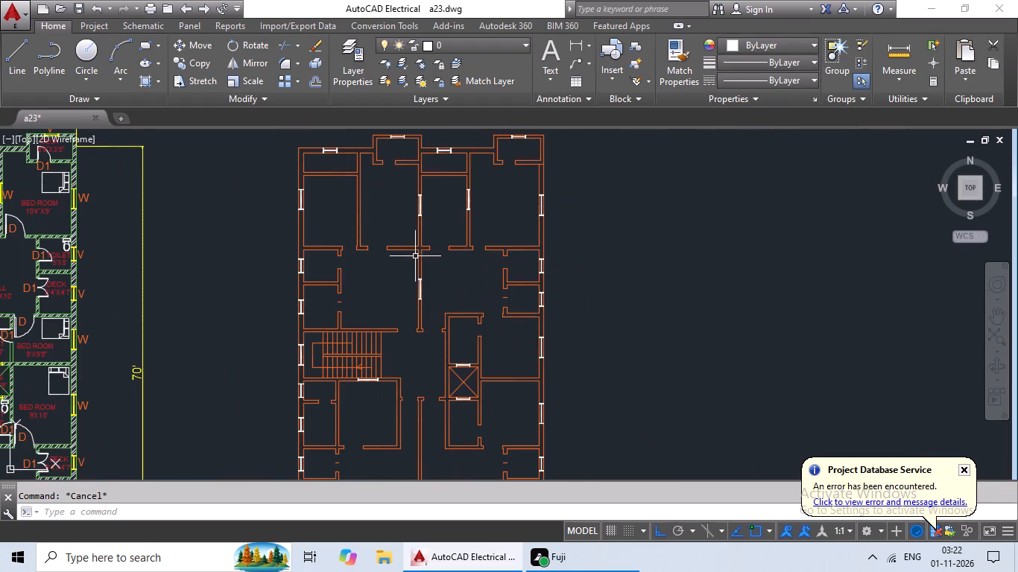
middle_click_drag(415, 254, 391, 353)
scroll(504, 236, "up", 7)
middle_click_drag(479, 241, 480, 242)
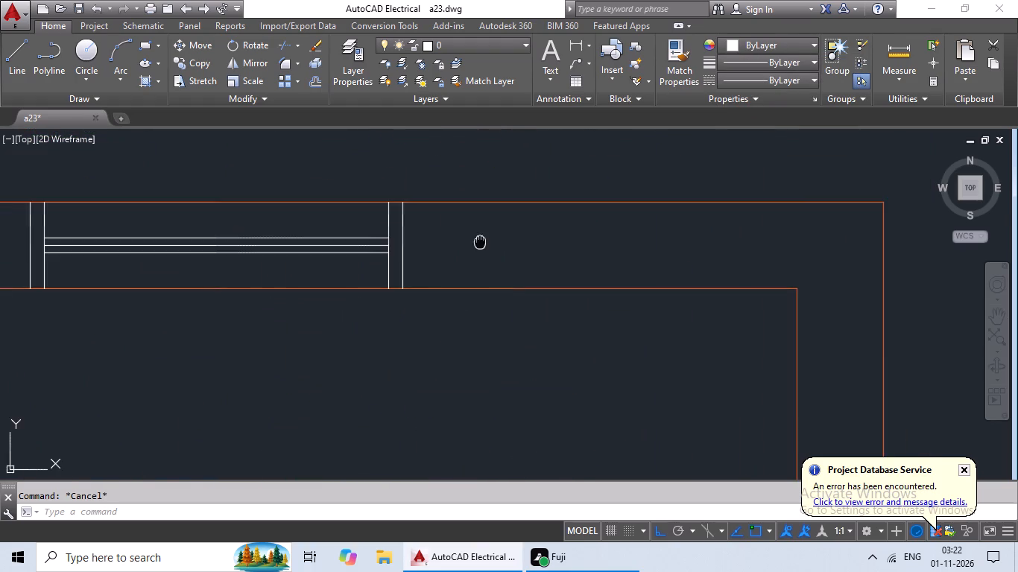
middle_click_drag(480, 242, 610, 254)
left_click_drag(625, 247, 340, 233)
middle_click_drag(335, 245, 604, 248)
scroll(423, 248, "up", 2)
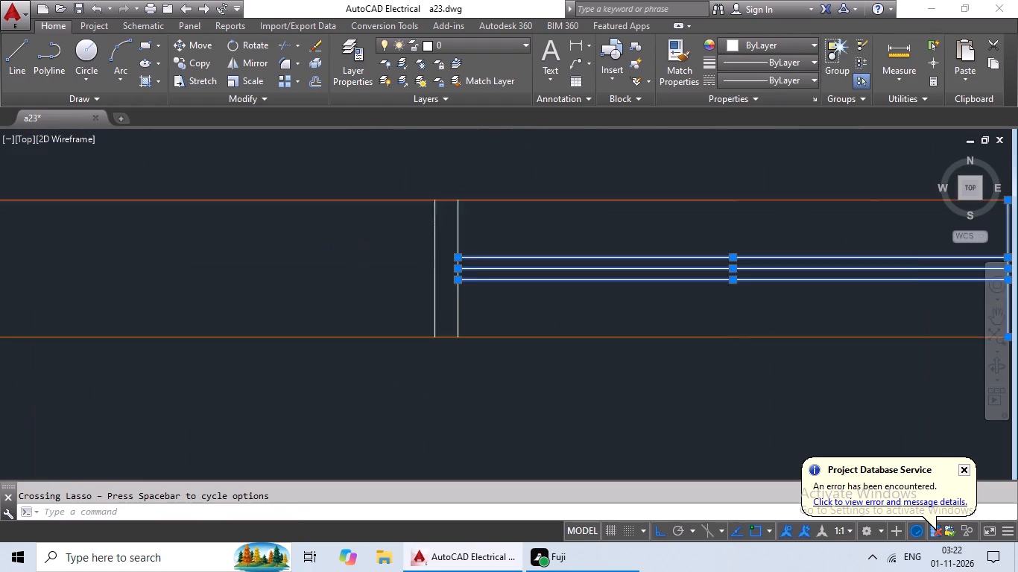
left_click_drag(545, 215, 361, 260)
scroll(422, 250, "down", 3)
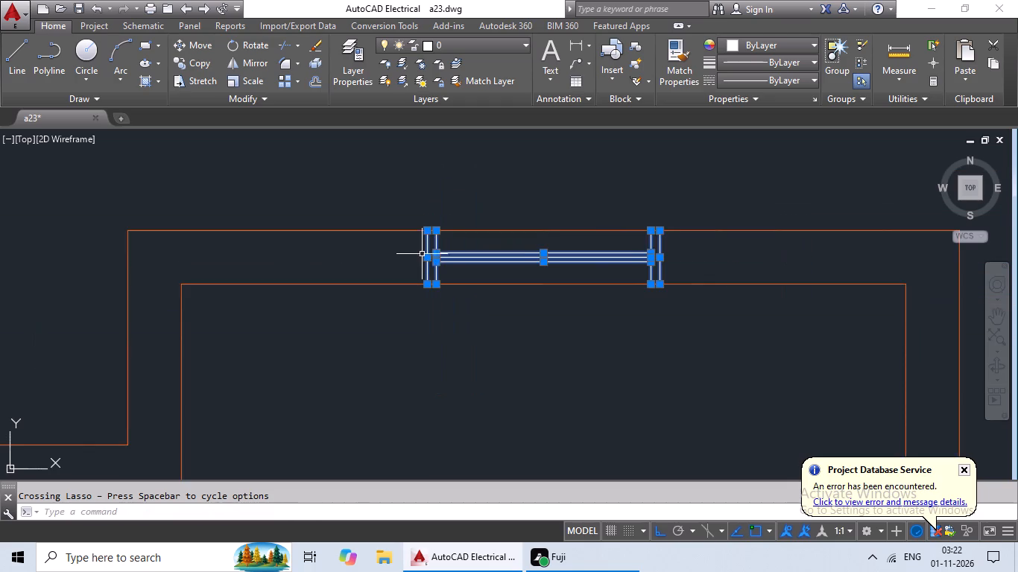
Add all lines of the north wall window between the two projecting rooms to the selection.
middle_click_drag(392, 282, 525, 163)
scroll(523, 211, "down", 2)
middle_click_drag(512, 242, 482, 202)
middle_click_drag(367, 239, 631, 200)
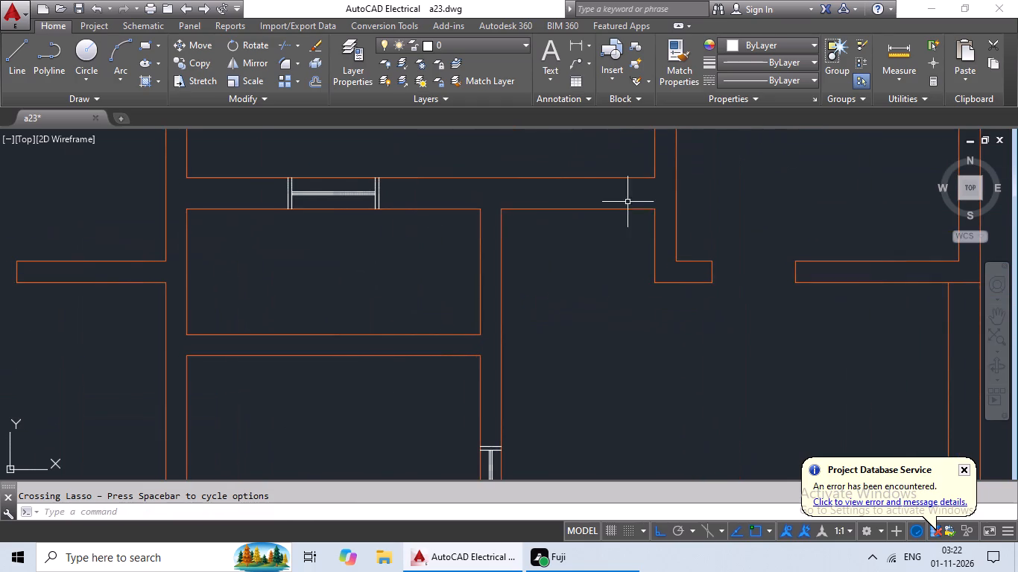
scroll(372, 194, "up", 4)
left_click_drag(542, 165, 301, 162)
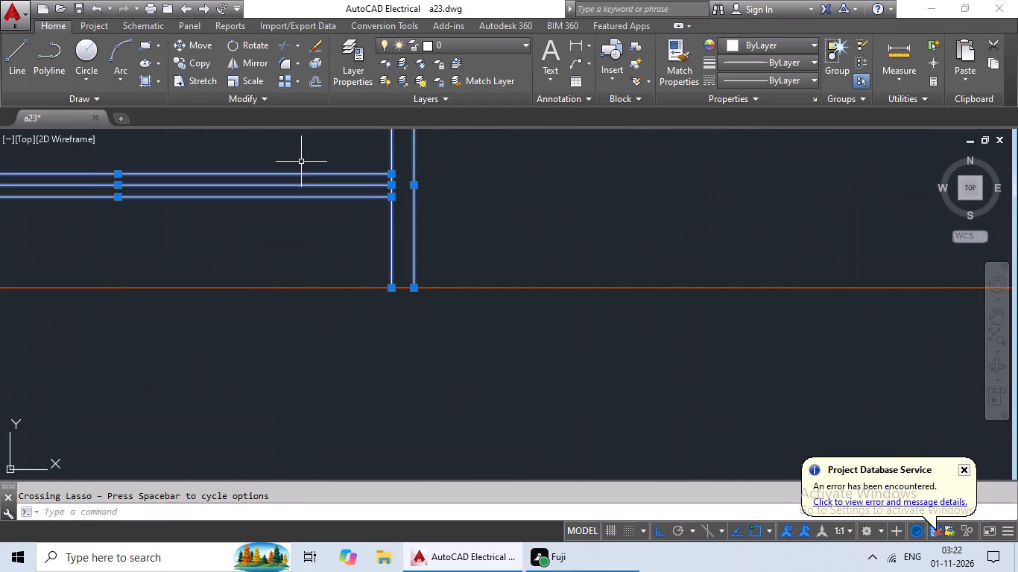
middle_click_drag(301, 162, 717, 235)
left_click_drag(467, 214, 165, 225)
scroll(453, 224, "down", 4)
Add all lines of the window in the western projecting room's north wall to the selection.
middle_click_drag(460, 266, 473, 162)
scroll(544, 273, "down", 2)
middle_click_drag(502, 258, 520, 428)
scroll(420, 369, "up", 4)
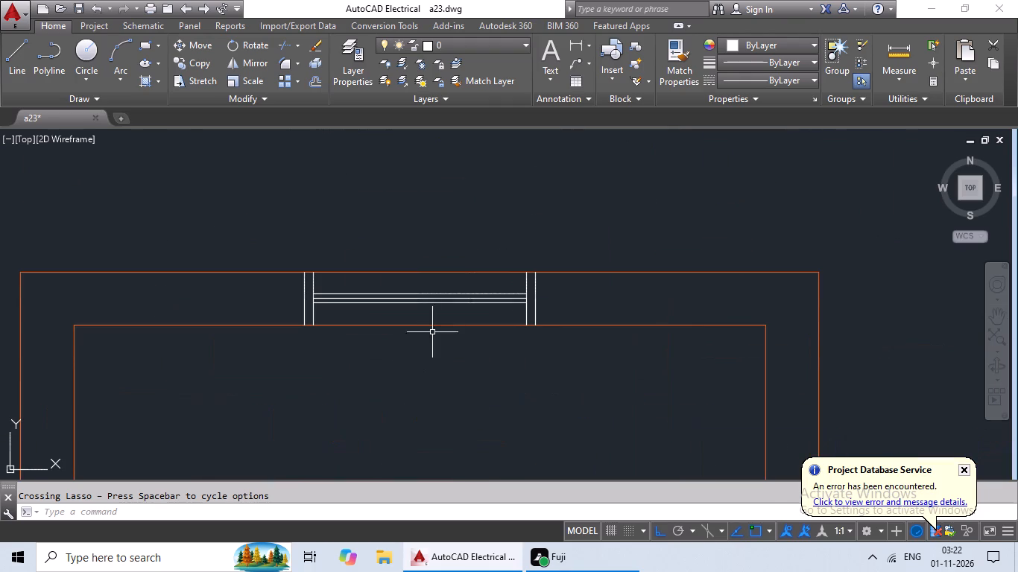
scroll(505, 286, "up", 3)
left_click_drag(696, 291, 414, 307)
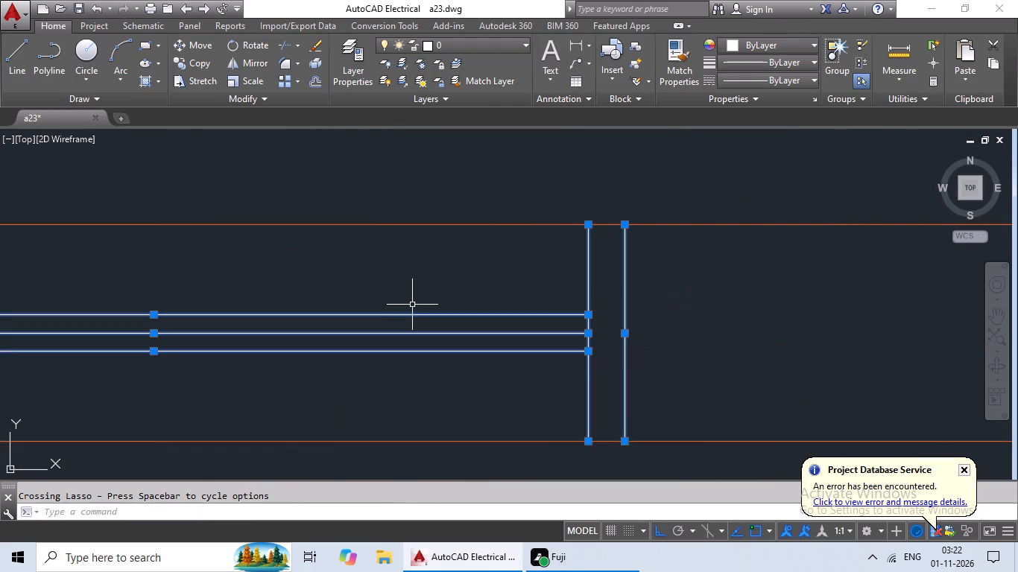
middle_click_drag(413, 304, 814, 318)
left_click_drag(259, 287, 28, 284)
Add the pane lines and both end-line pairs of the northernmost east wall window to the selection.
scroll(470, 358, "down", 3)
middle_click_drag(478, 391, 499, 194)
scroll(604, 354, "down", 2)
middle_click_drag(613, 383, 526, 212)
scroll(642, 307, "down", 1)
middle_click_drag(652, 336, 488, 194)
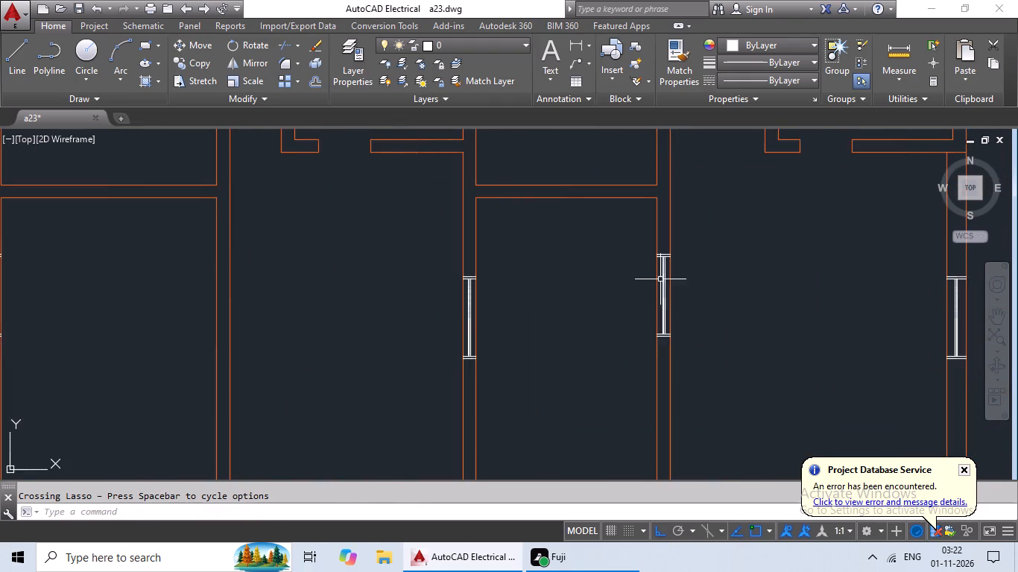
middle_click_drag(852, 303, 445, 293)
scroll(578, 355, "up", 4)
scroll(487, 333, "up", 2)
left_click_drag(486, 200, 331, 165)
middle_click_drag(335, 175, 367, 533)
scroll(513, 306, "down", 2)
middle_click_drag(513, 301, 466, 529)
middle_click_drag(431, 206, 406, 337)
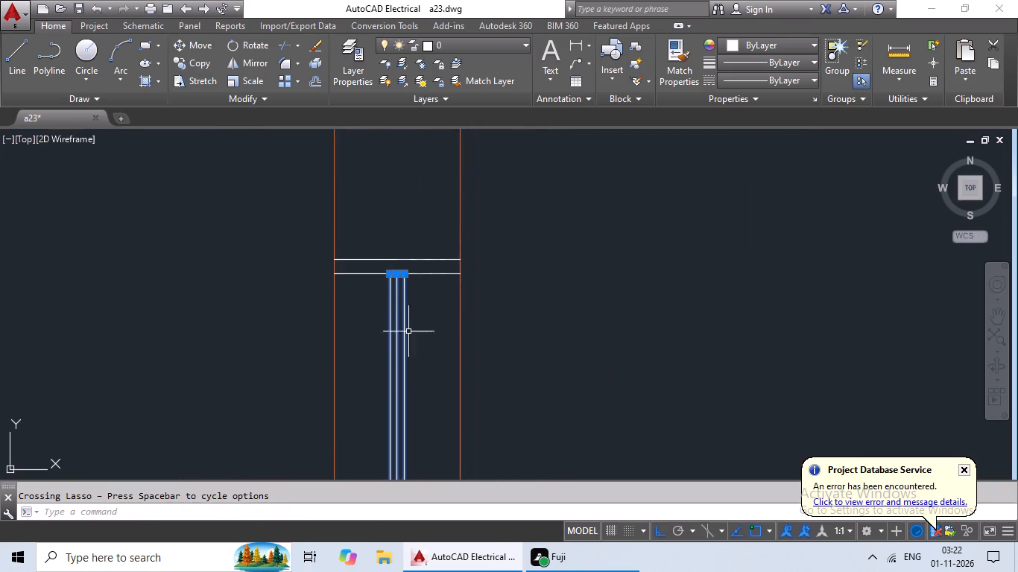
scroll(429, 294, "up", 3)
middle_click_drag(444, 174, 429, 273)
left_click_drag(465, 203, 346, 342)
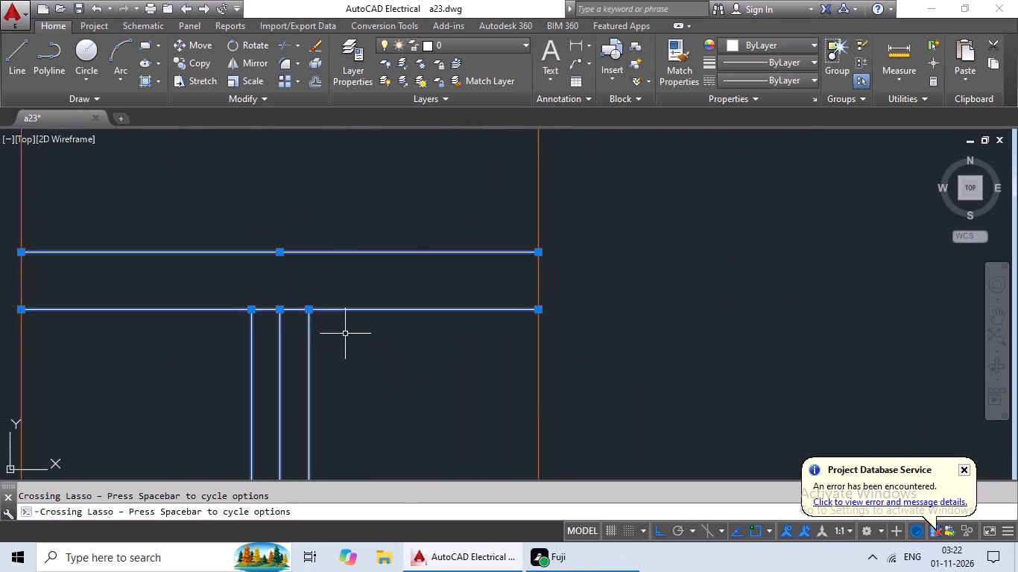
Add all lines of the window in the partition wall west of the large northeast room to the selection.
scroll(407, 343, "down", 3)
middle_click_drag(352, 389, 622, 244)
scroll(411, 308, "down", 2)
middle_click_drag(405, 322, 664, 281)
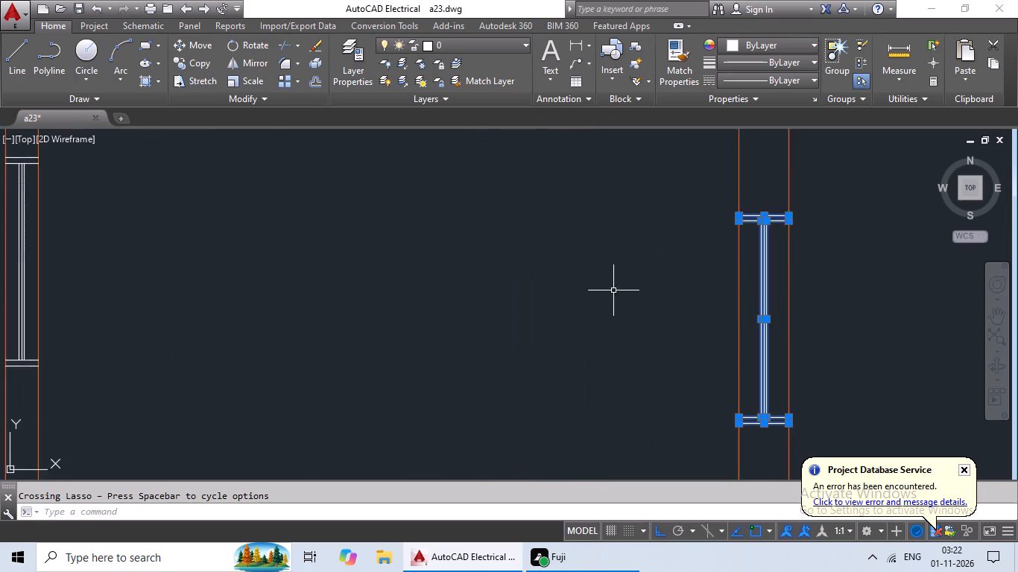
scroll(610, 296, "down", 1)
middle_click_drag(568, 325, 835, 264)
scroll(519, 278, "up", 4)
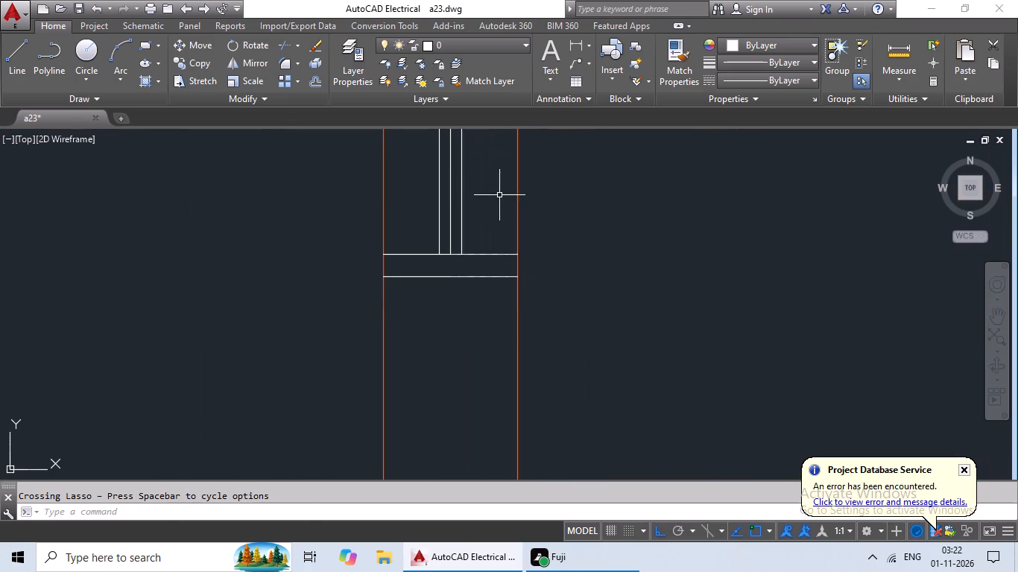
left_click_drag(498, 189, 446, 223)
middle_click_drag(446, 224, 433, 544)
scroll(495, 302, "down", 2)
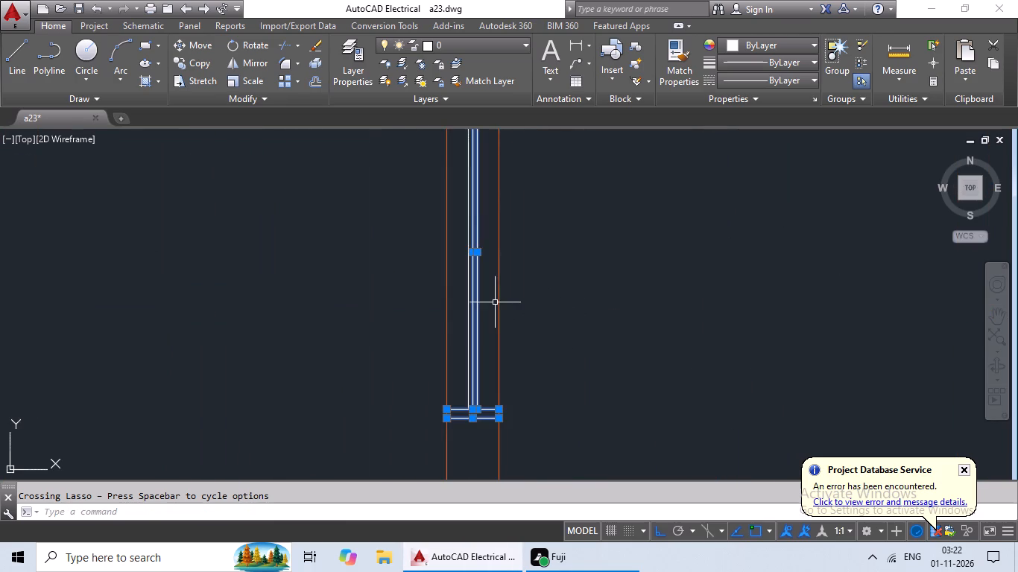
middle_click_drag(487, 246, 419, 448)
scroll(405, 304, "up", 2)
left_click_drag(406, 222, 377, 369)
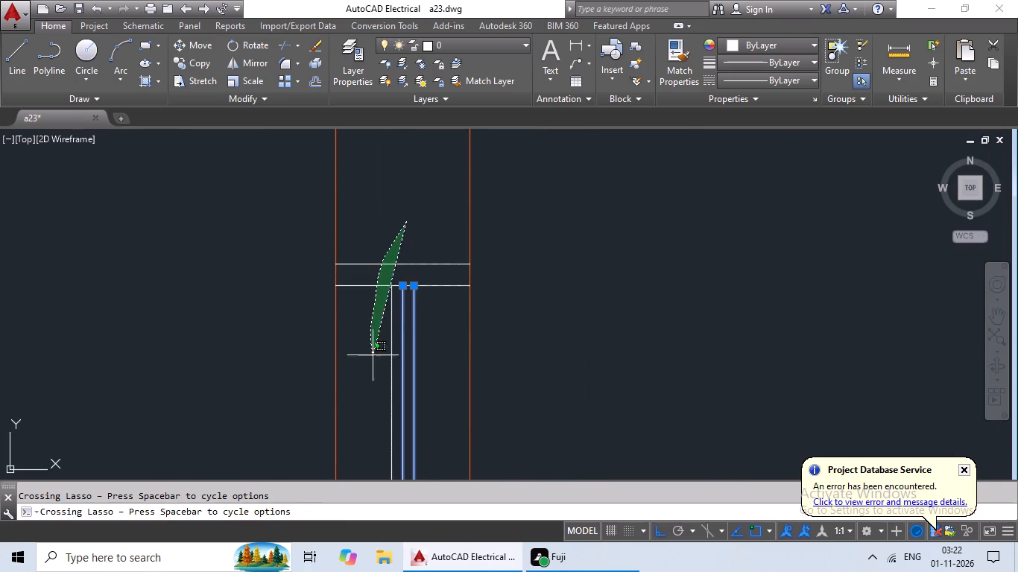
left_click_drag(377, 369, 441, 410)
Add the pane lines and both end-line pairs of the northern window in the central dividing wall to the selection.
scroll(436, 412, "down", 5)
middle_click_drag(371, 414, 505, 244)
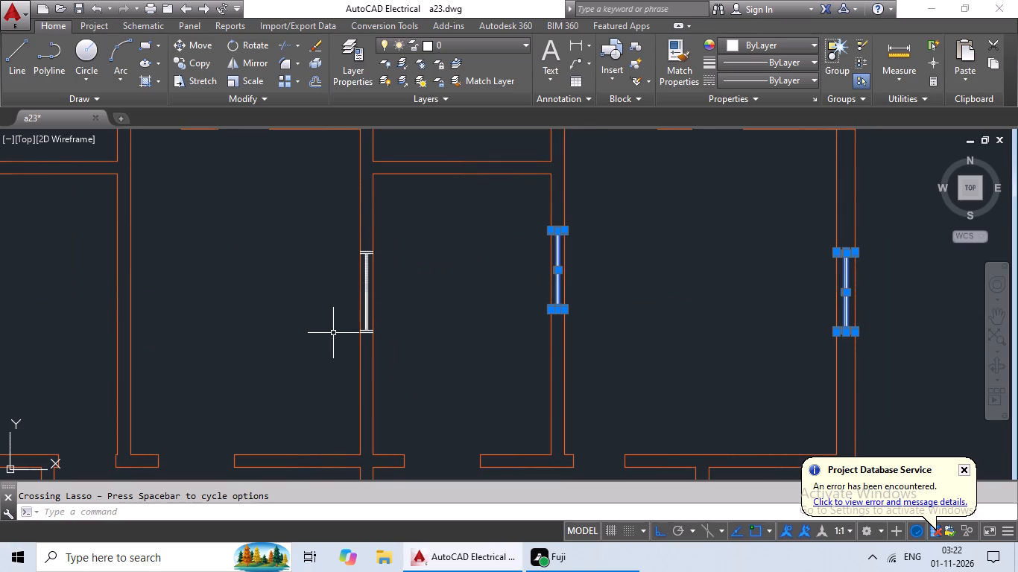
scroll(367, 329, "up", 7)
scroll(364, 315, "down", 1)
left_click_drag(363, 306, 266, 419)
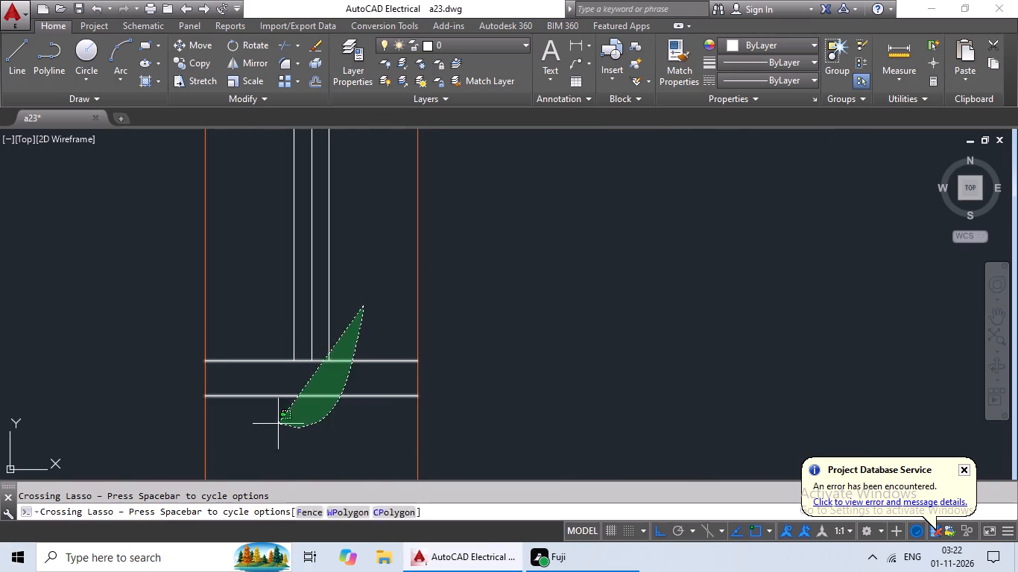
left_click_drag(266, 419, 240, 325)
middle_click_drag(272, 317, 253, 408)
scroll(266, 352, "down", 2)
middle_click_drag(283, 331, 213, 549)
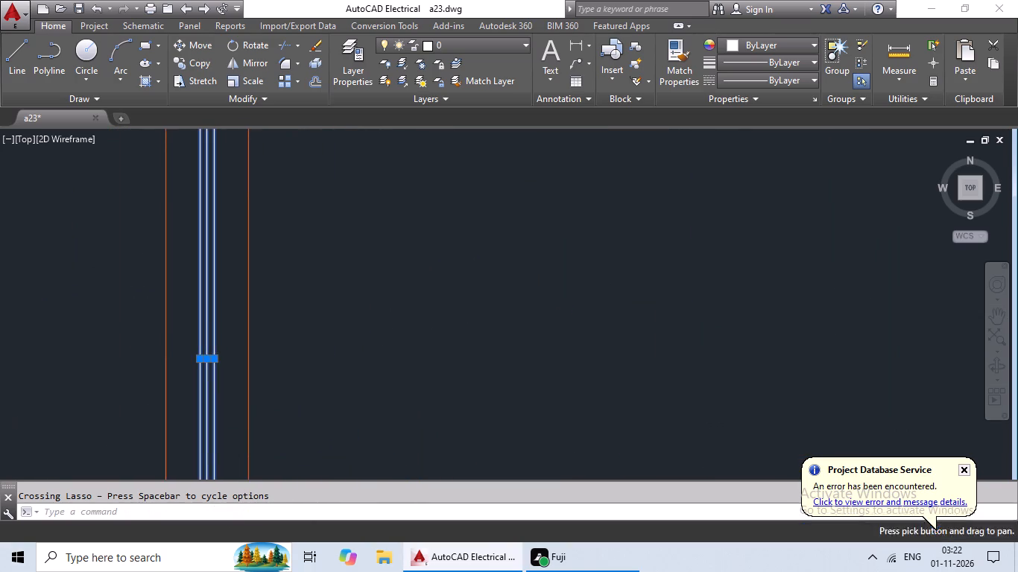
middle_click_drag(209, 326, 234, 571)
scroll(243, 383, "up", 3)
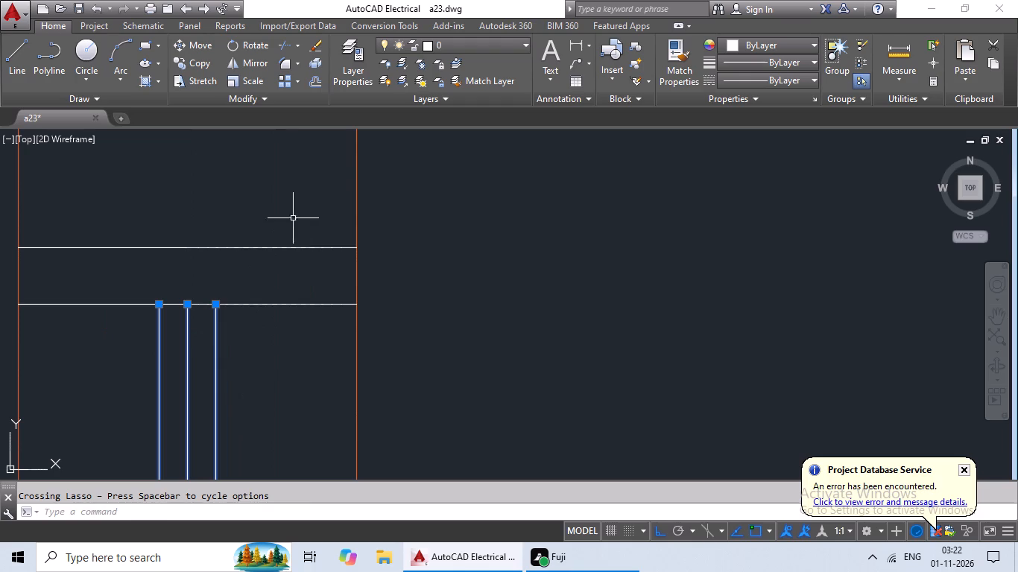
left_click_drag(294, 215, 250, 400)
Add the pane lines and both end-line pairs of the northernmost west wall window to the selection.
scroll(323, 368, "down", 5)
middle_click_drag(208, 401, 538, 209)
scroll(539, 209, "up", 1)
scroll(531, 242, "down", 2)
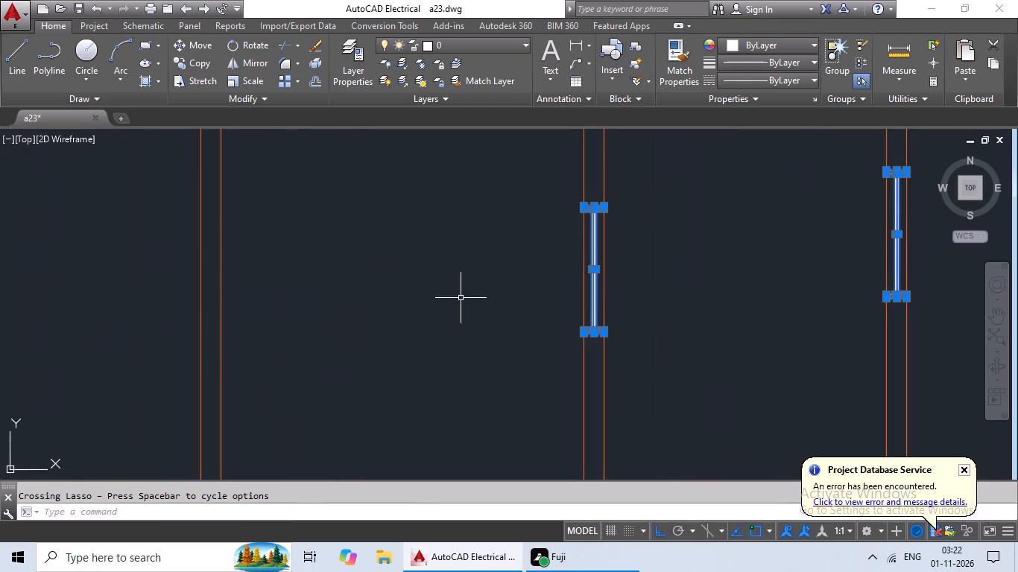
middle_click_drag(461, 310, 472, 328)
scroll(472, 328, "down", 1)
middle_click_drag(473, 329, 538, 299)
middle_click_drag(280, 325, 514, 321)
scroll(391, 286, "up", 2)
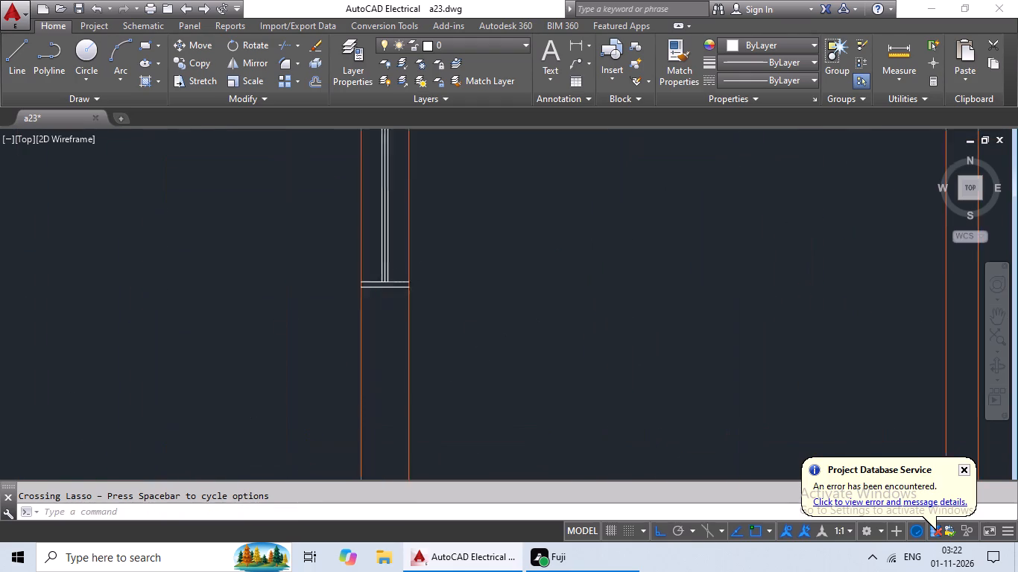
scroll(391, 286, "up", 2)
left_click_drag(413, 223, 345, 244)
middle_click_drag(350, 235, 354, 466)
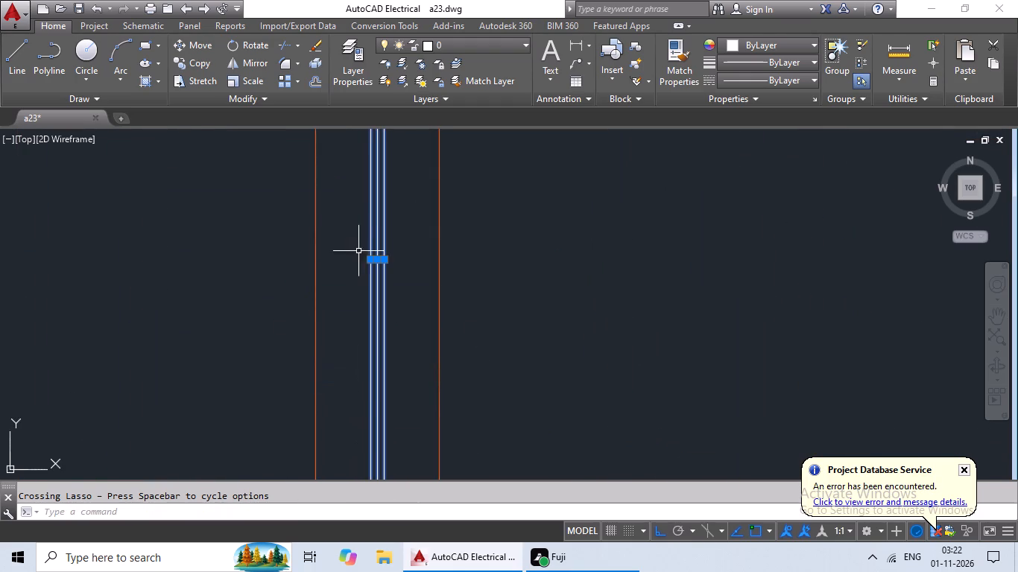
middle_click_drag(357, 242, 380, 551)
scroll(449, 370, "up", 2)
left_click_drag(437, 185, 387, 328)
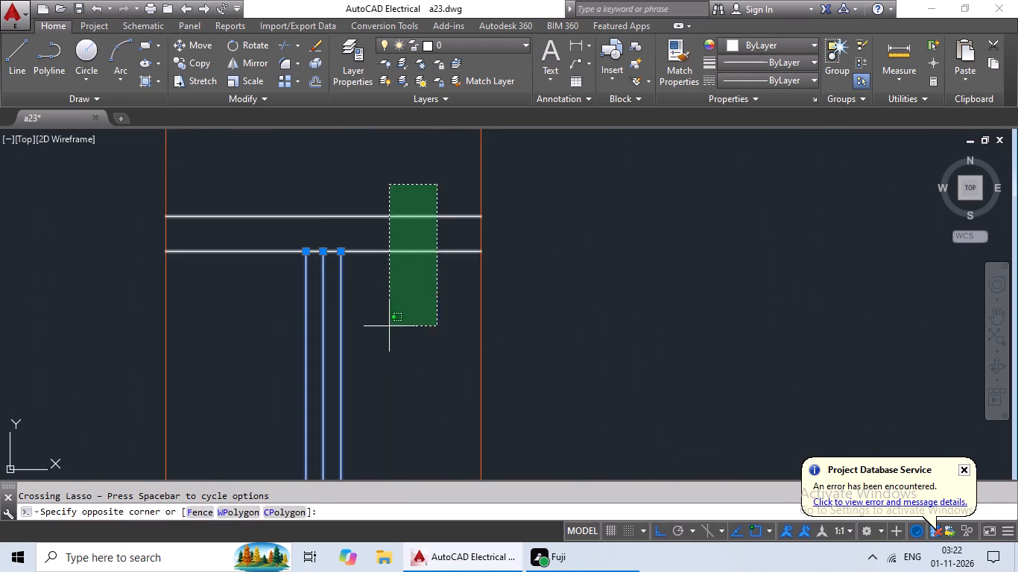
left_click_drag(387, 328, 383, 334)
Add all lines of the westernmost north wall window, near the plan's northwest corner, to the selection.
scroll(399, 312, "down", 7)
middle_click_drag(633, 348, 635, 340)
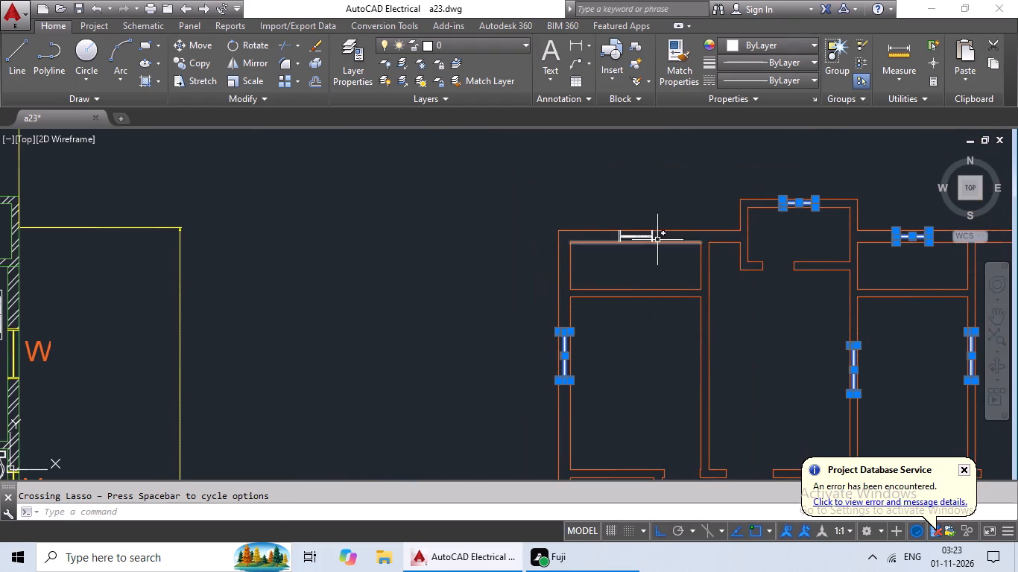
scroll(657, 225, "up", 4)
scroll(658, 285, "up", 2)
left_click_drag(666, 294, 265, 295)
middle_click_drag(272, 311, 601, 312)
left_click_drag(472, 264, 235, 255)
Add all lines of the east wall window in the northern small room, south of the large northeast room, to the selection.
scroll(554, 352, "down", 3)
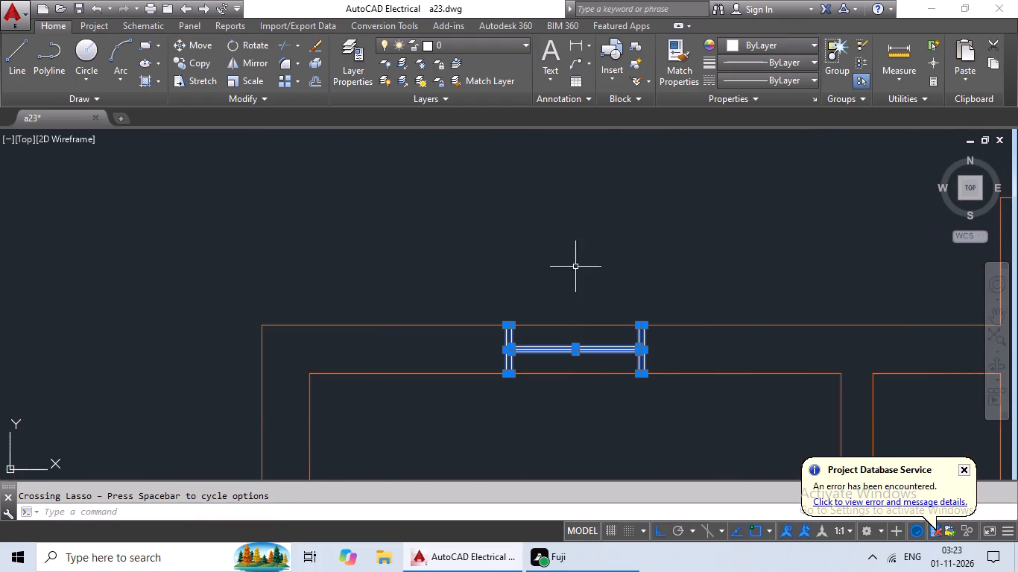
middle_click_drag(551, 351, 500, 166)
scroll(502, 255, "down", 4)
middle_click_drag(572, 367, 531, 211)
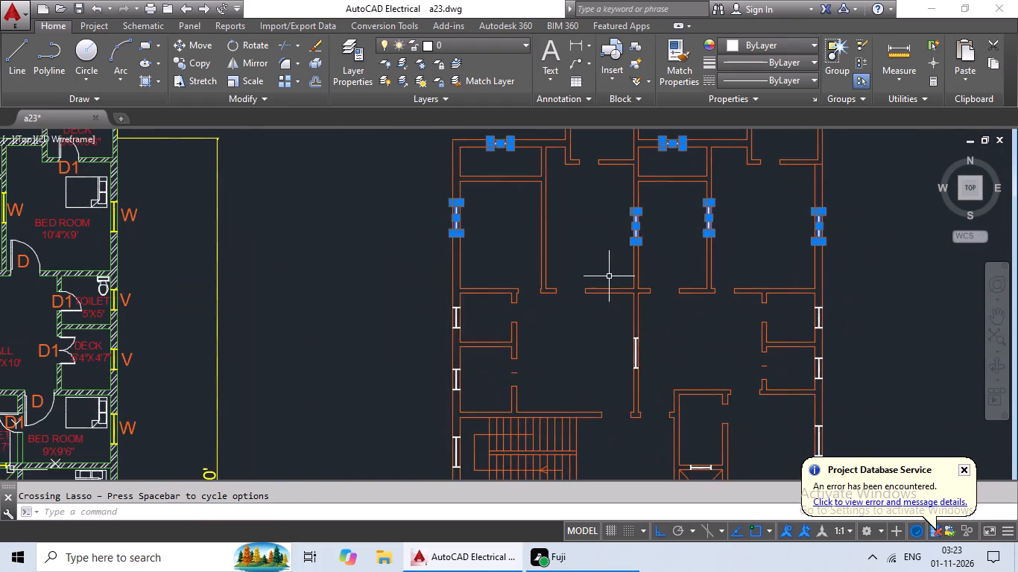
middle_click_drag(633, 344, 468, 250)
scroll(630, 231, "up", 3)
middle_click_drag(702, 238, 475, 290)
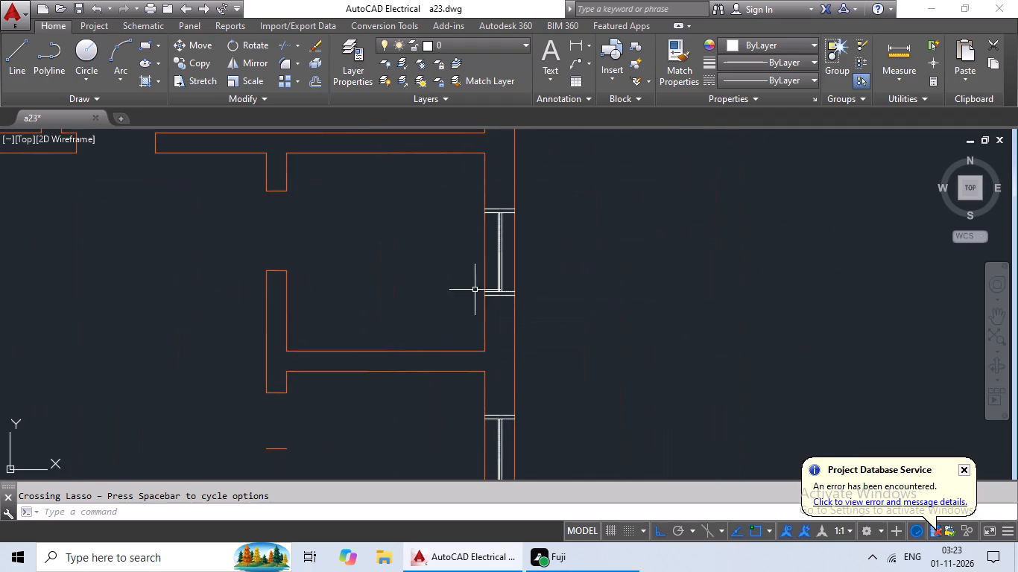
scroll(490, 285, "up", 4)
left_click_drag(595, 293, 502, 252)
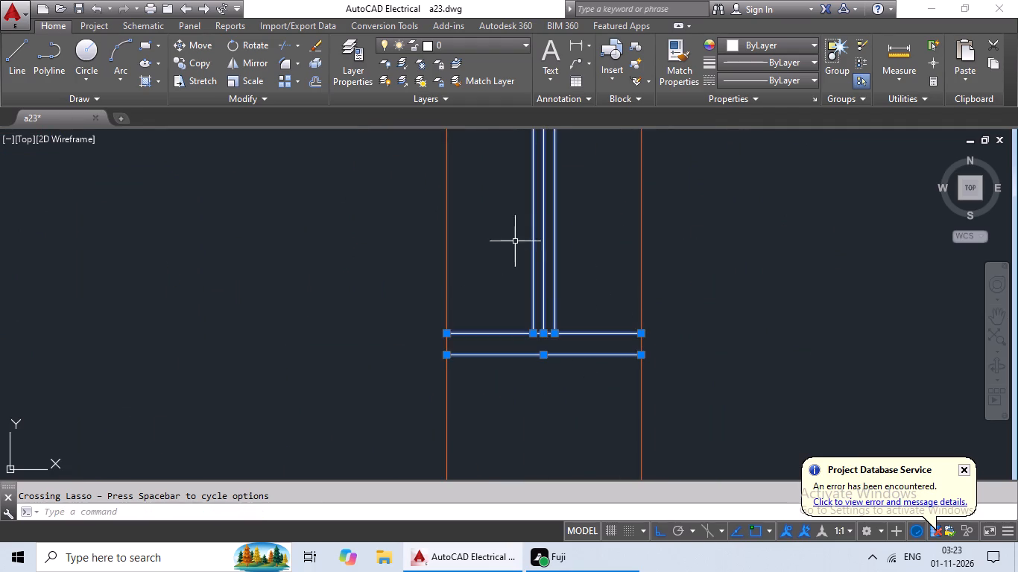
middle_click_drag(519, 238, 455, 532)
scroll(513, 277, "down", 2)
middle_click_drag(519, 297, 497, 391)
scroll(496, 311, "up", 4)
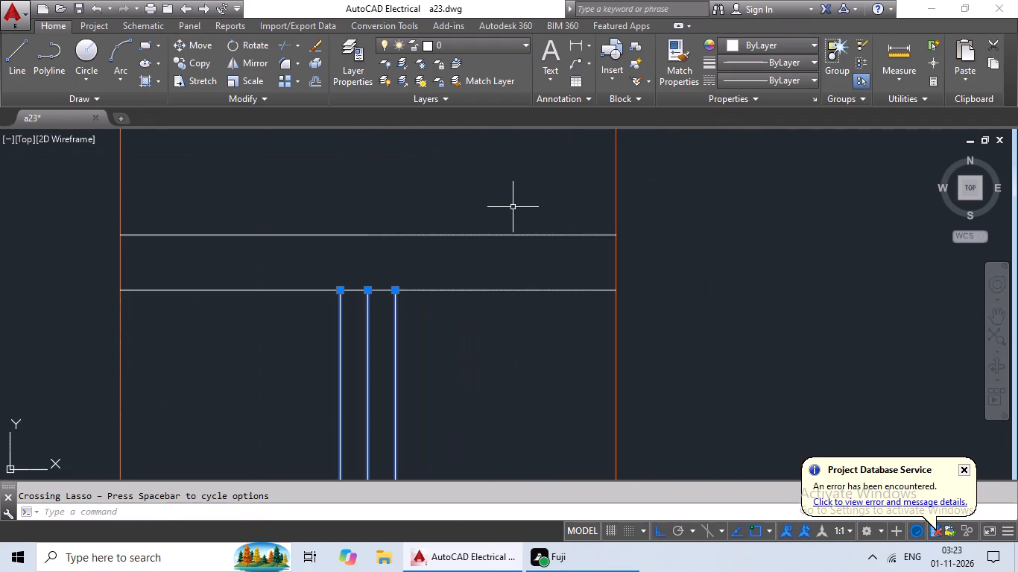
left_click_drag(513, 206, 465, 364)
Add all lines of the east wall window in the second small room, directly south of the previous one, to the selection.
scroll(543, 339, "down", 3)
middle_click_drag(541, 367, 561, 207)
scroll(534, 348, "down", 2)
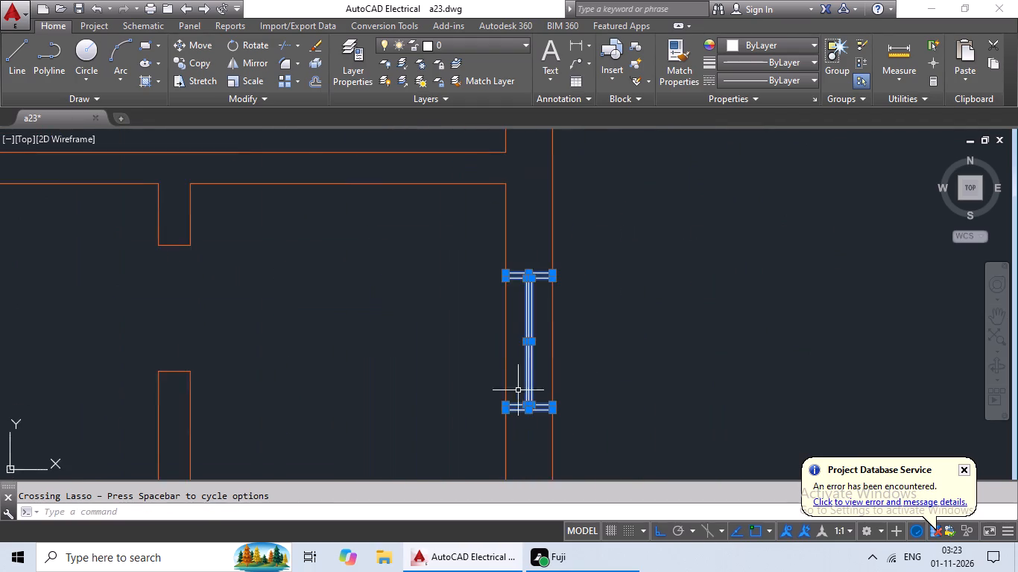
middle_click_drag(516, 393, 554, 216)
middle_click_drag(517, 373, 522, 244)
middle_click_drag(580, 377, 557, 273)
scroll(560, 343, "up", 4)
left_click_drag(589, 162, 446, 159)
middle_click_drag(443, 191, 388, 553)
scroll(473, 331, "down", 2)
middle_click_drag(473, 318, 420, 571)
scroll(428, 339, "up", 4)
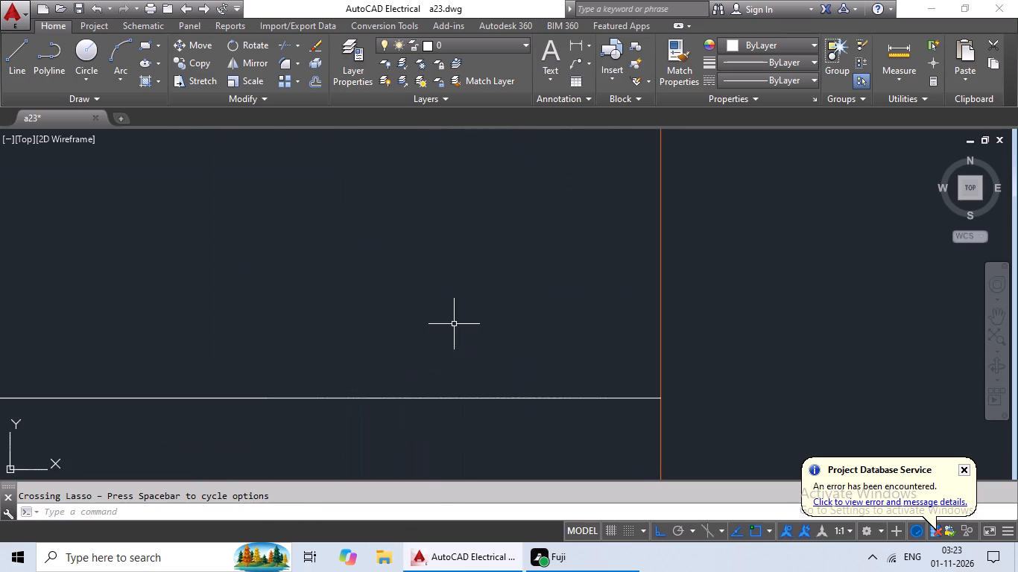
scroll(466, 324, "down", 2)
left_click_drag(489, 320, 417, 417)
Add the pane lines and both end-line pairs of the central dividing wall's next window to the south to the selection.
scroll(453, 423, "down", 3)
middle_click_drag(455, 427, 511, 273)
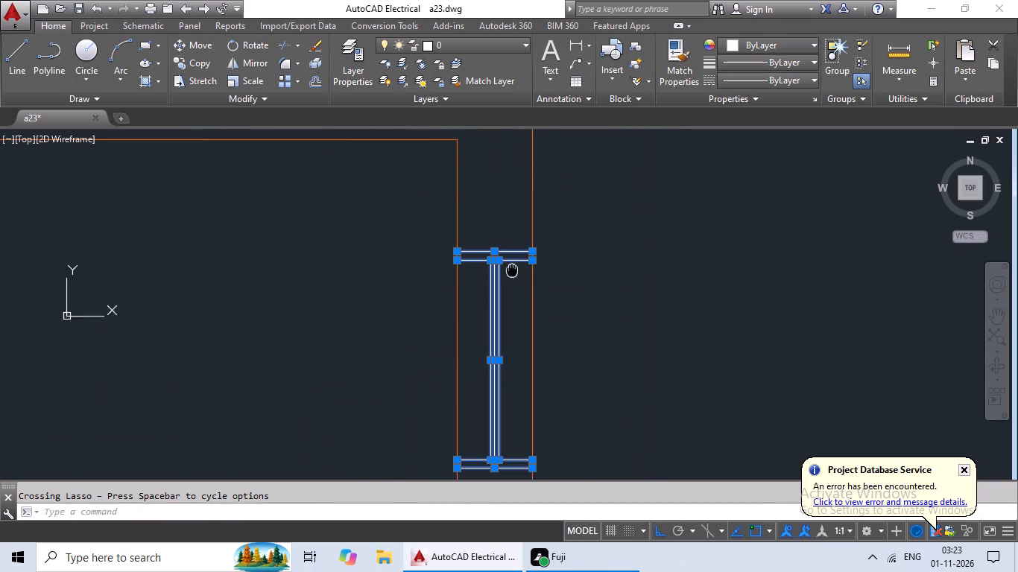
scroll(344, 376, "down", 3)
middle_click_drag(337, 398, 548, 249)
scroll(391, 360, "down", 3)
middle_click_drag(385, 372, 482, 328)
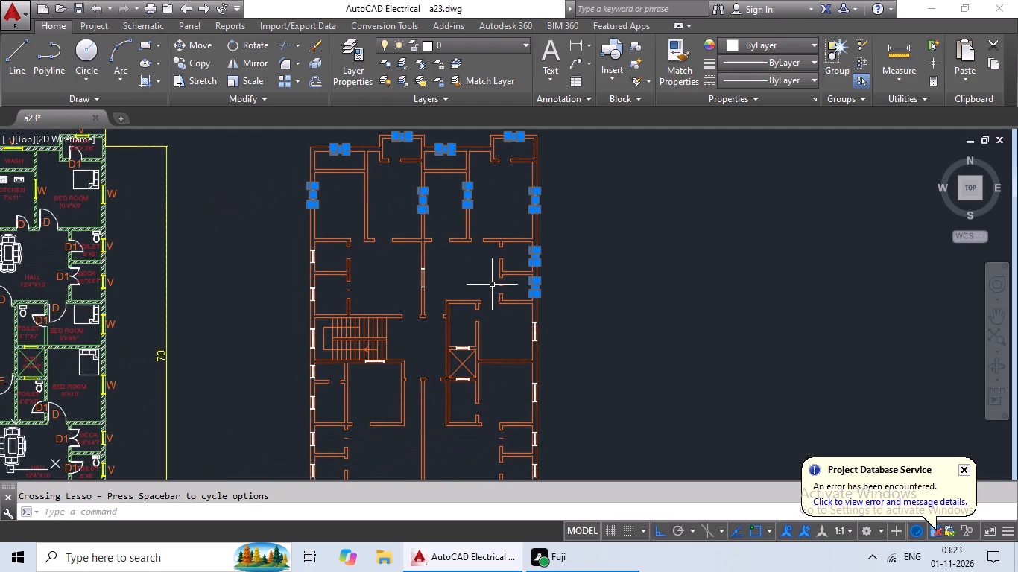
scroll(422, 291, "up", 6)
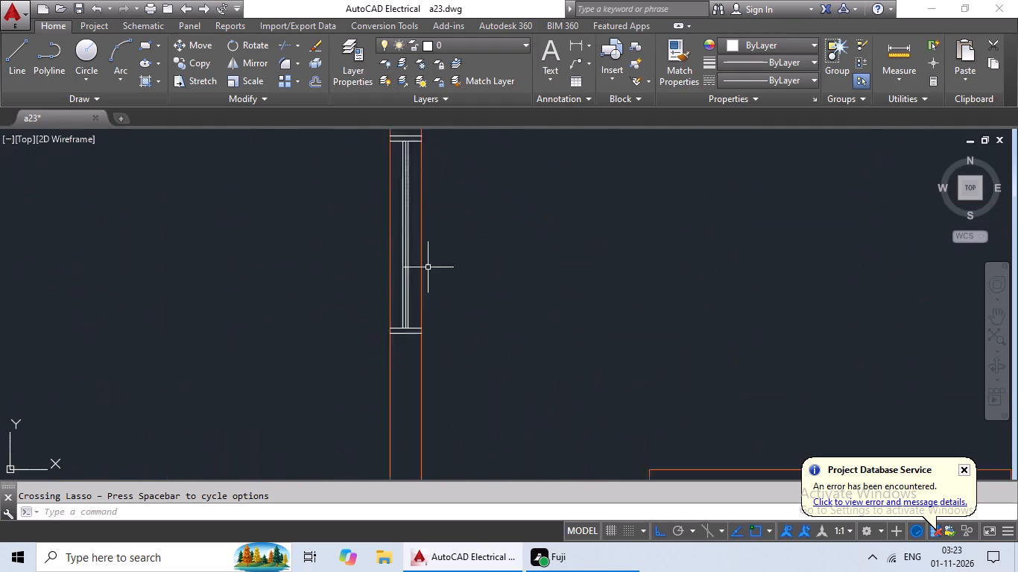
scroll(428, 267, "up", 2)
middle_click_drag(382, 378, 382, 264)
scroll(363, 384, "up", 2)
left_click_drag(363, 280, 327, 434)
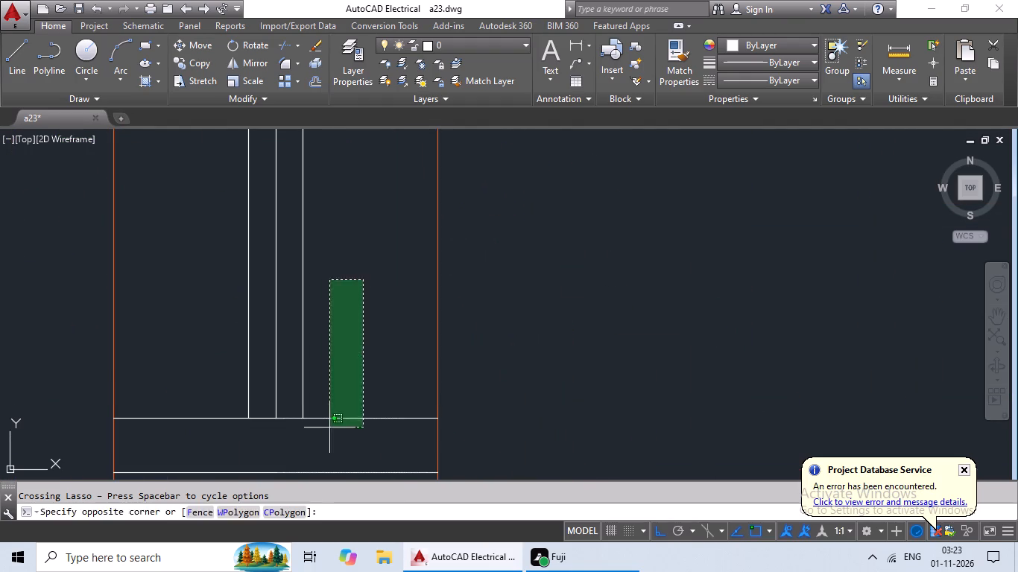
left_click_drag(327, 434, 247, 304)
middle_click_drag(361, 335, 364, 261)
left_click_drag(347, 328, 306, 413)
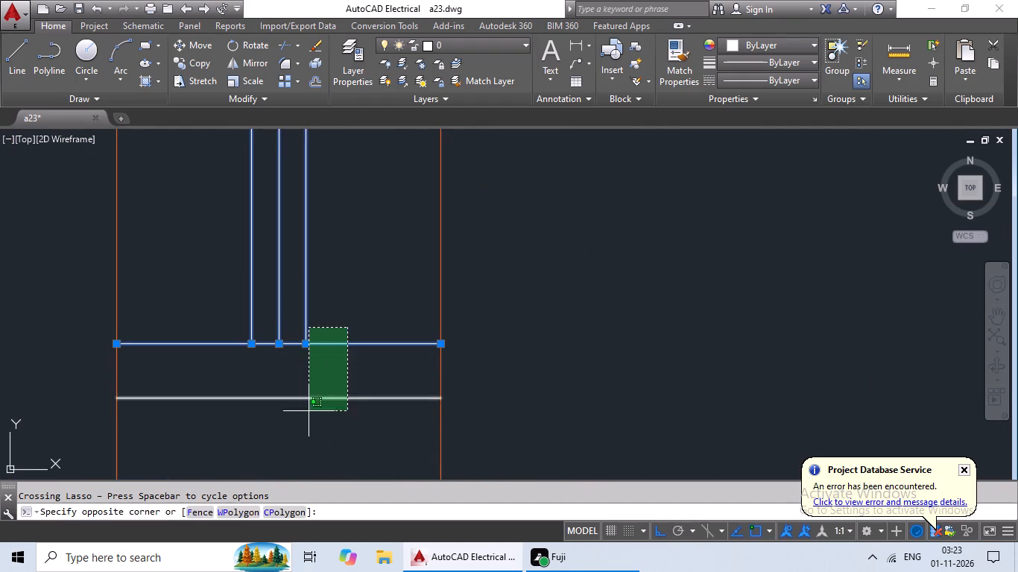
left_click_drag(306, 413, 258, 393)
scroll(323, 351, "down", 1)
middle_click_drag(328, 308, 312, 529)
scroll(334, 397, "down", 3)
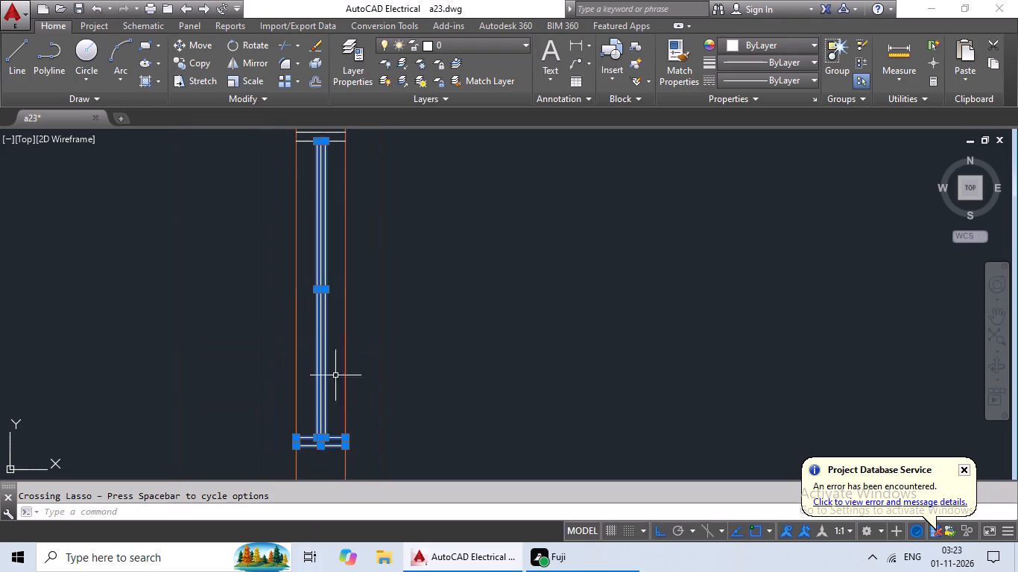
middle_click_drag(333, 324, 314, 471)
scroll(320, 288, "up", 3)
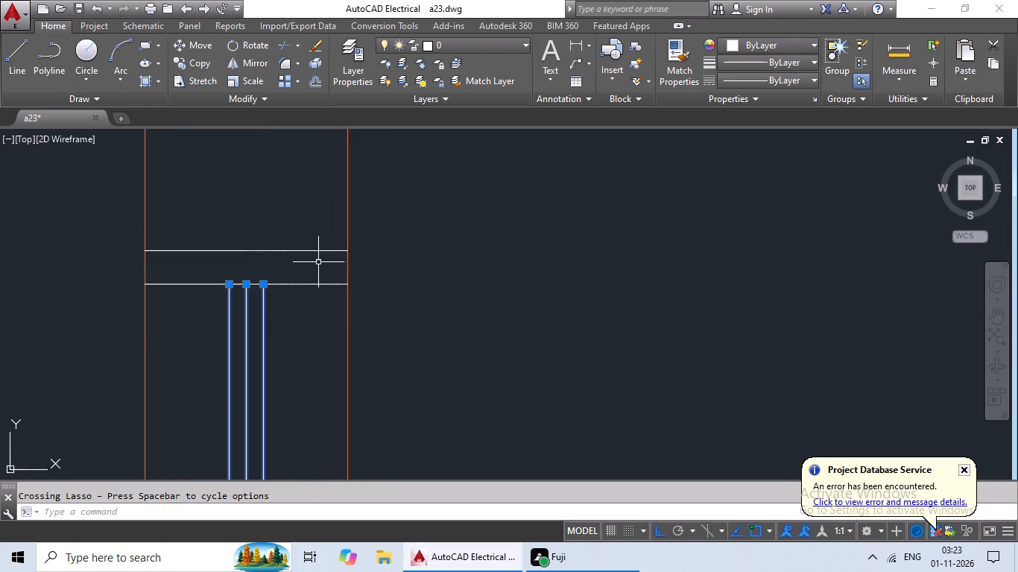
left_click_drag(318, 209, 265, 353)
Add all lines of the west wall window in the northern small room, north of the staircase, to the selection.
scroll(341, 314, "down", 3)
middle_click_drag(272, 377, 465, 199)
scroll(462, 244, "down", 2)
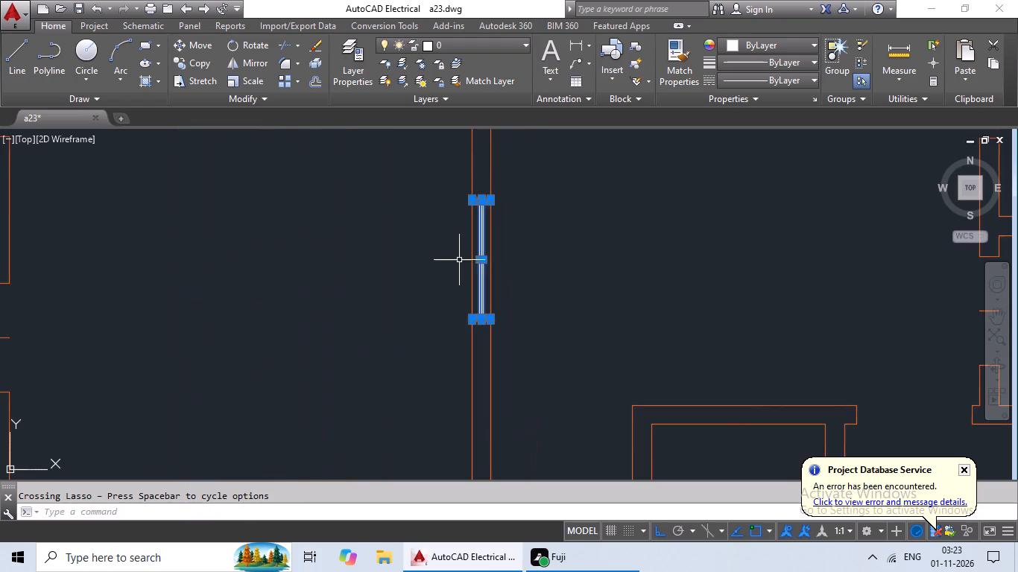
scroll(455, 275, "down", 2)
middle_click_drag(450, 287, 554, 202)
middle_click_drag(414, 226, 391, 358)
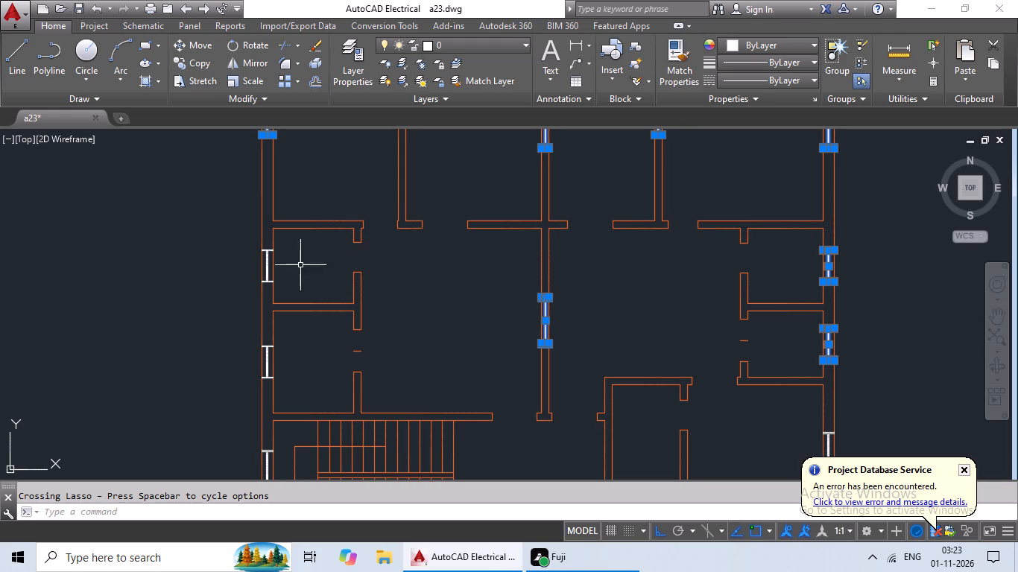
scroll(268, 261, "up", 7)
middle_click_drag(279, 306, 406, 100)
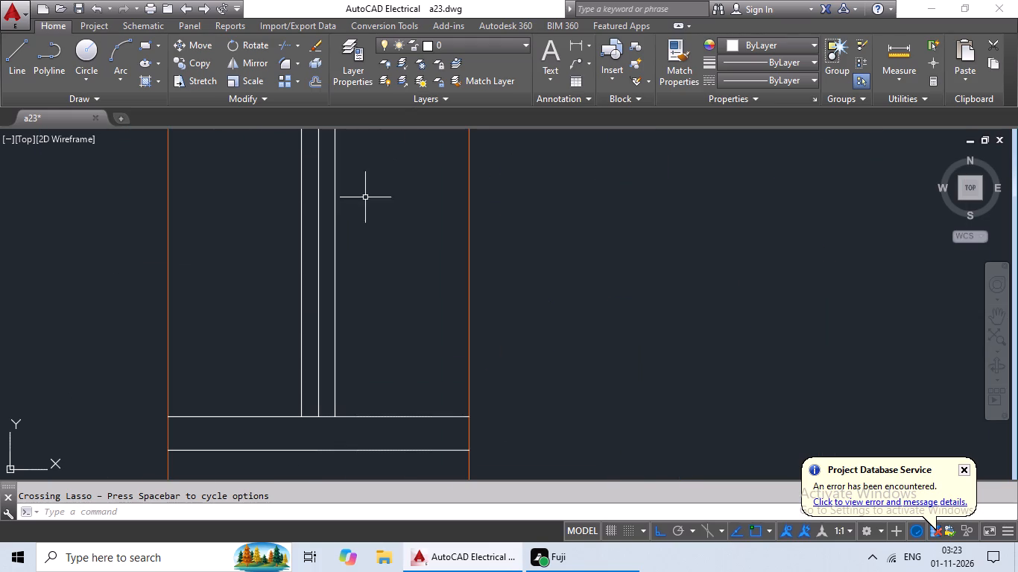
middle_click_drag(363, 197, 379, 110)
left_click_drag(373, 168, 299, 290)
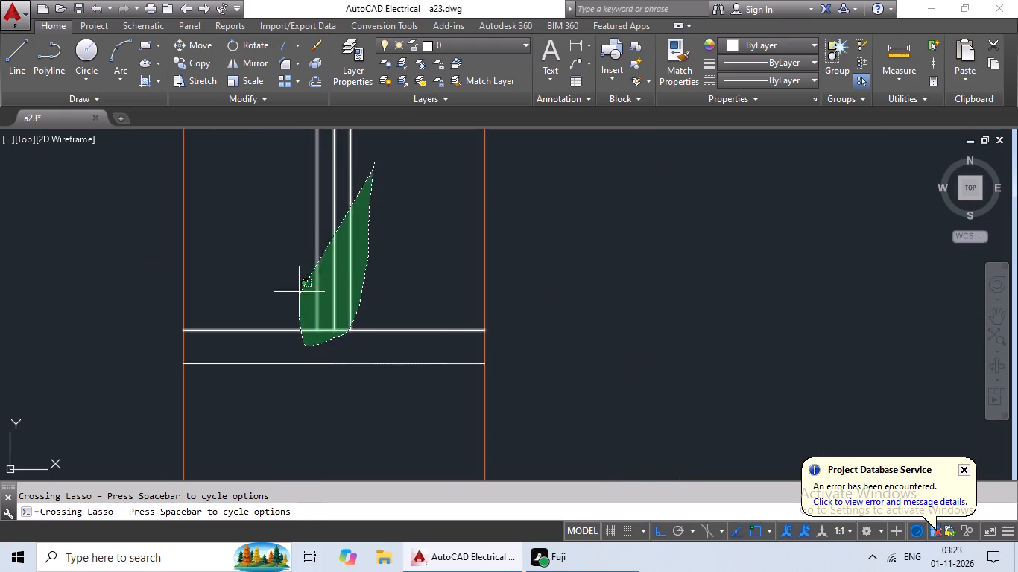
left_click_drag(299, 290, 299, 290)
left_click_drag(472, 277, 331, 339)
middle_click_drag(446, 239, 423, 503)
scroll(433, 333, "down", 2)
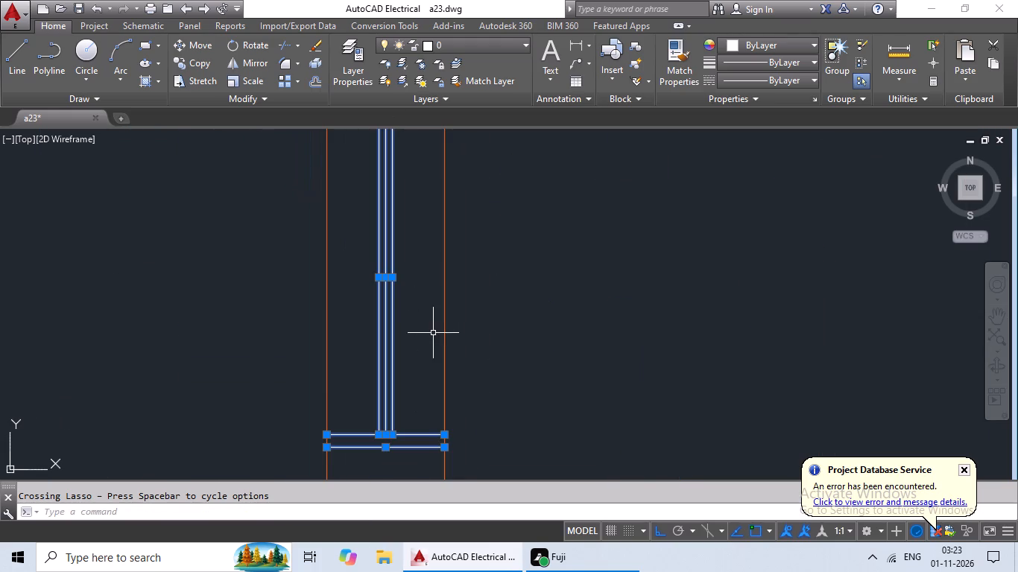
middle_click_drag(423, 272, 350, 530)
scroll(336, 401, "up", 3)
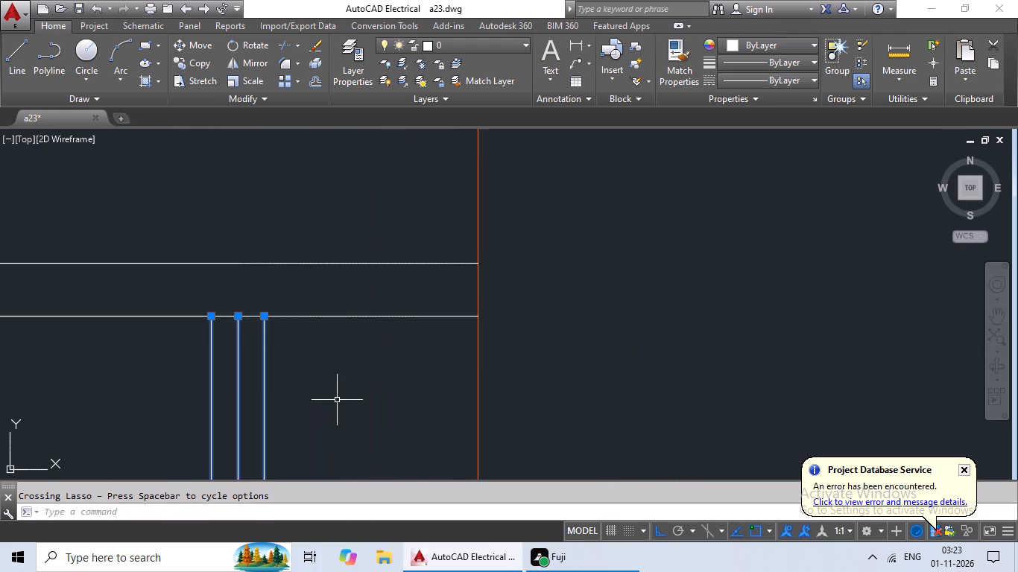
left_click_drag(369, 210, 301, 377)
Add all lines of the west wall window in the second small room, directly north of the staircase, to the selection.
scroll(369, 375, "down", 3)
middle_click_drag(366, 395, 368, 391)
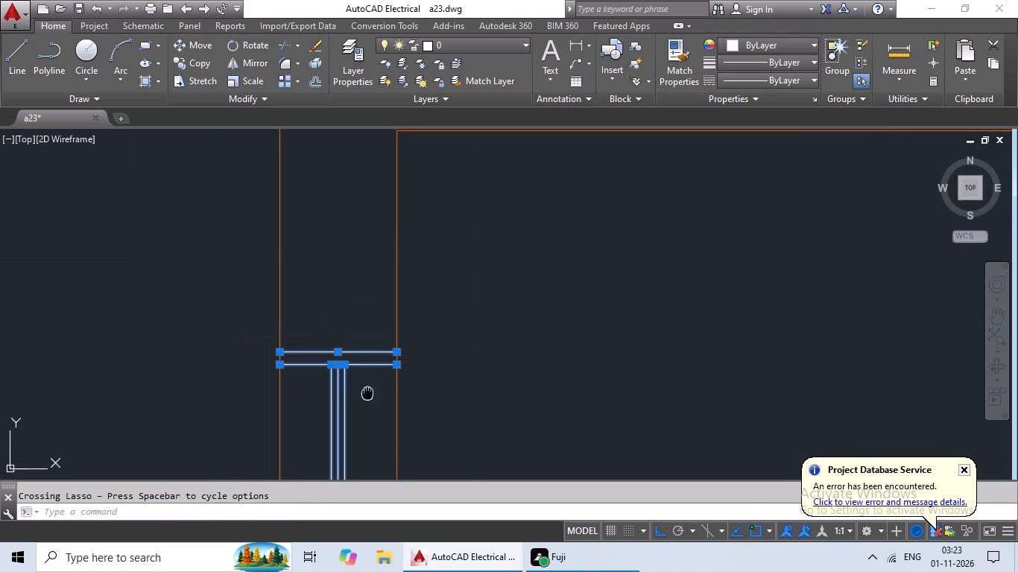
middle_click_drag(368, 391, 413, 243)
scroll(534, 270, "down", 2)
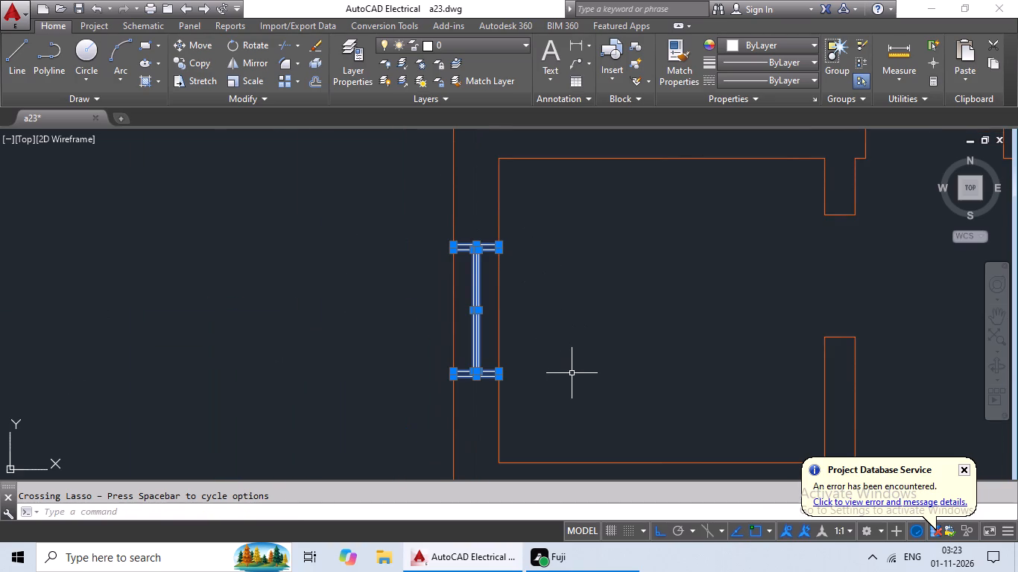
scroll(627, 345, "down", 2)
middle_click_drag(638, 336, 610, 159)
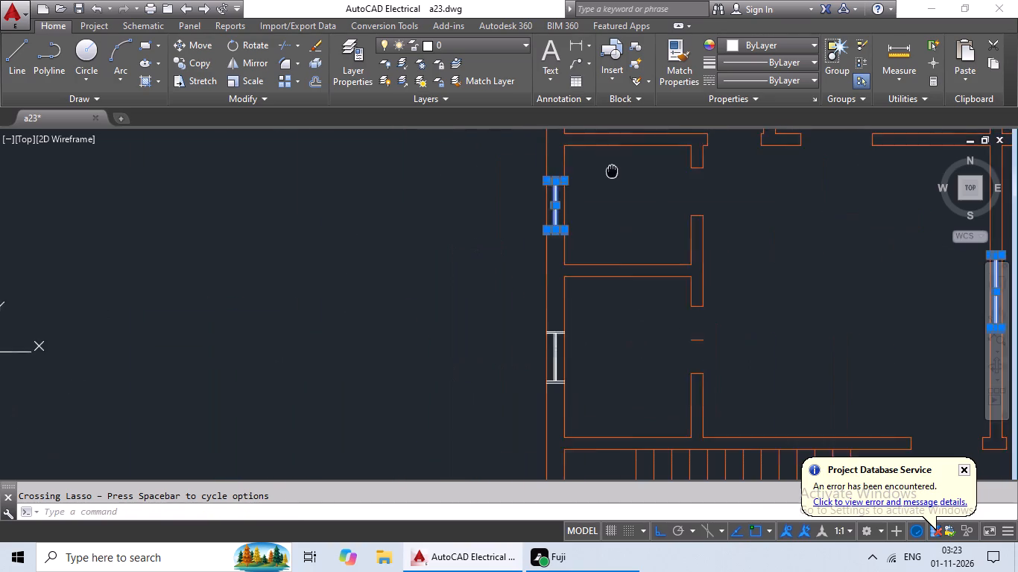
middle_click_drag(610, 159, 604, 132)
scroll(551, 276, "up", 3)
scroll(502, 344, "up", 3)
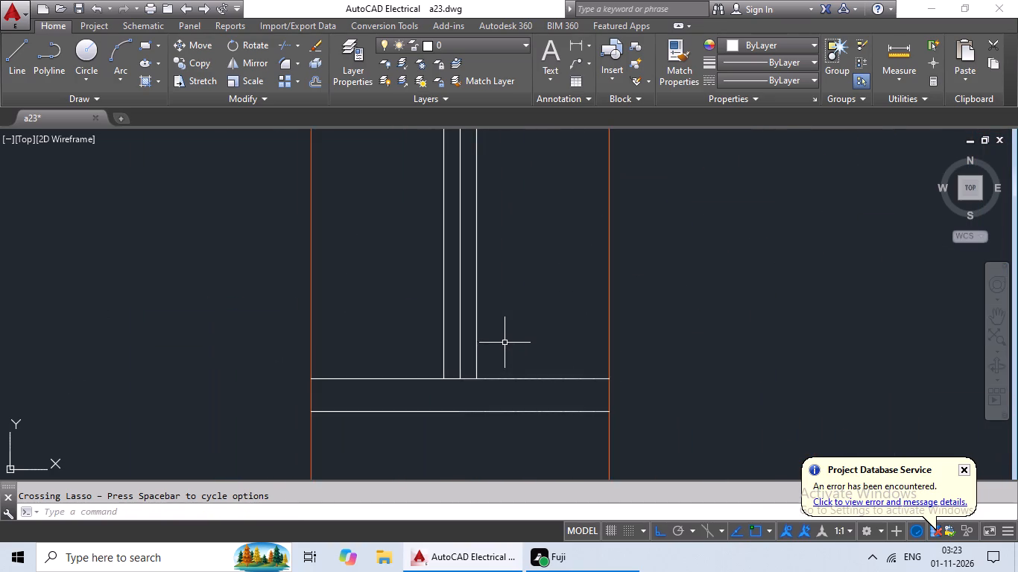
middle_click_drag(509, 333, 537, 161)
left_click_drag(537, 165, 417, 146)
middle_click_drag(435, 150, 381, 465)
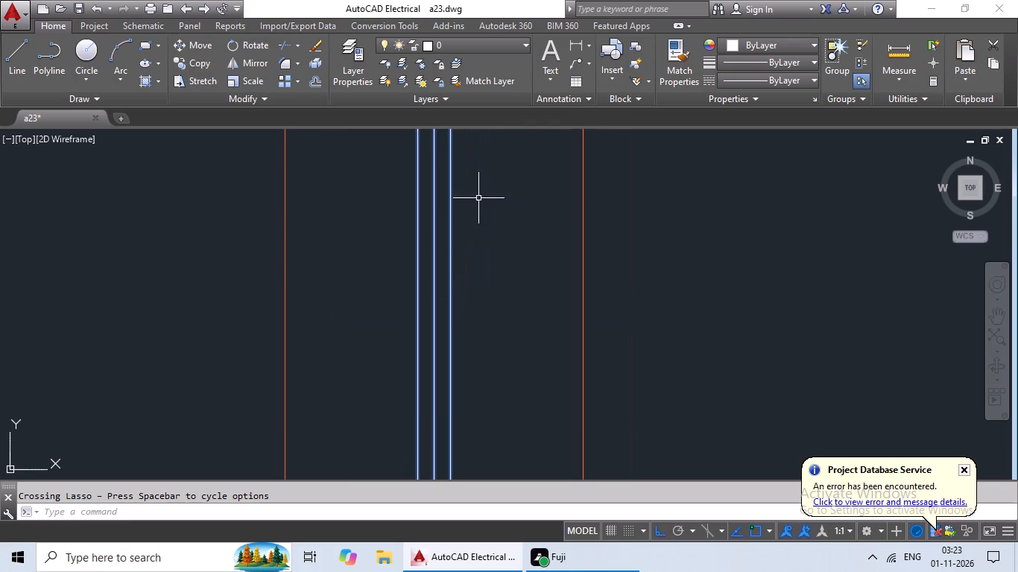
scroll(499, 188, "down", 1)
middle_click_drag(502, 204, 463, 384)
middle_click_drag(468, 209, 442, 445)
scroll(440, 345, "up", 1)
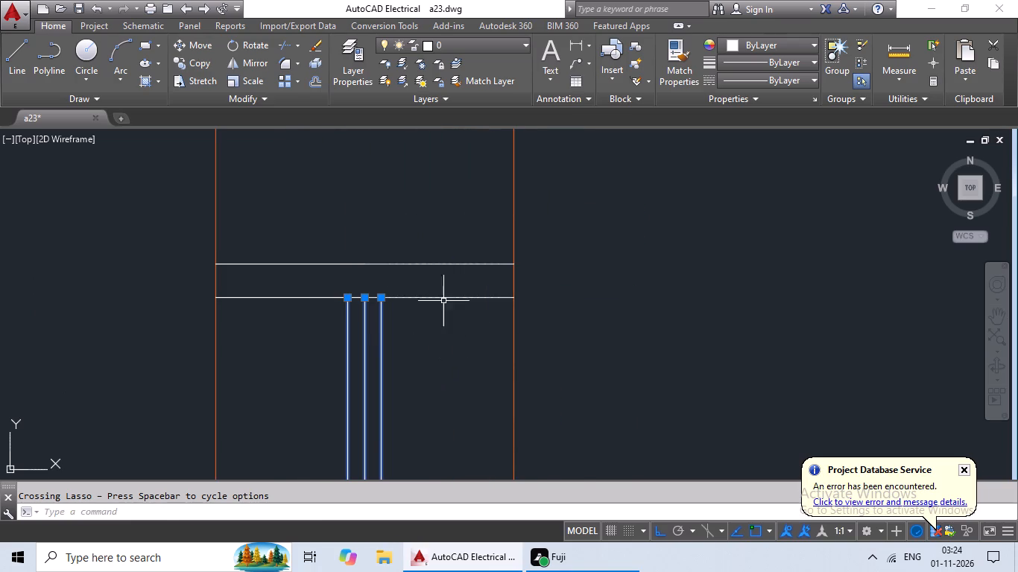
left_click_drag(443, 218, 377, 331)
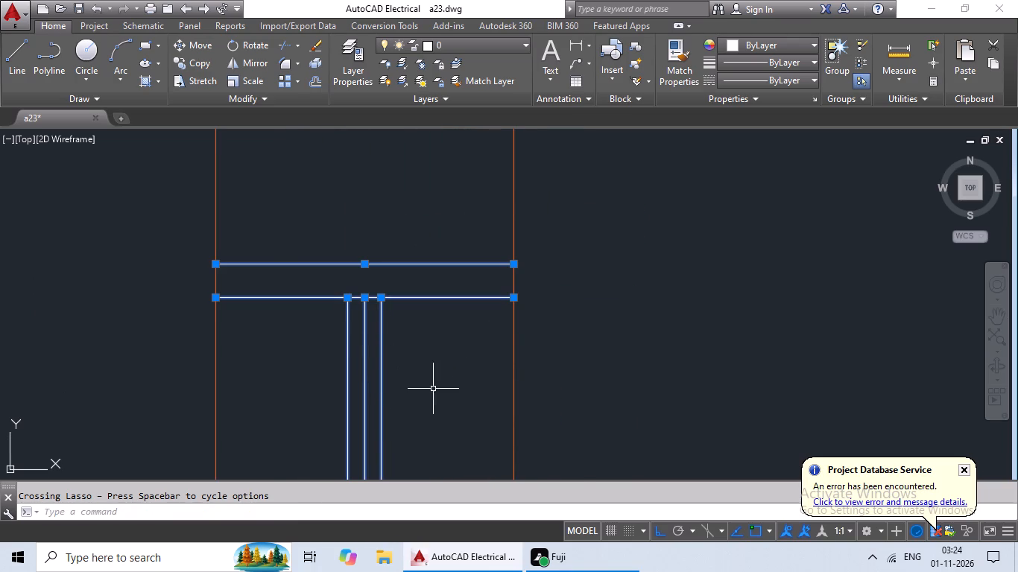
Add all lines of the east wall window in the room northeast of the X-marked shaft to the selection.
scroll(535, 383, "down", 3)
middle_click_drag(563, 392, 556, 226)
scroll(575, 263, "down", 2)
middle_click_drag(612, 310, 364, 272)
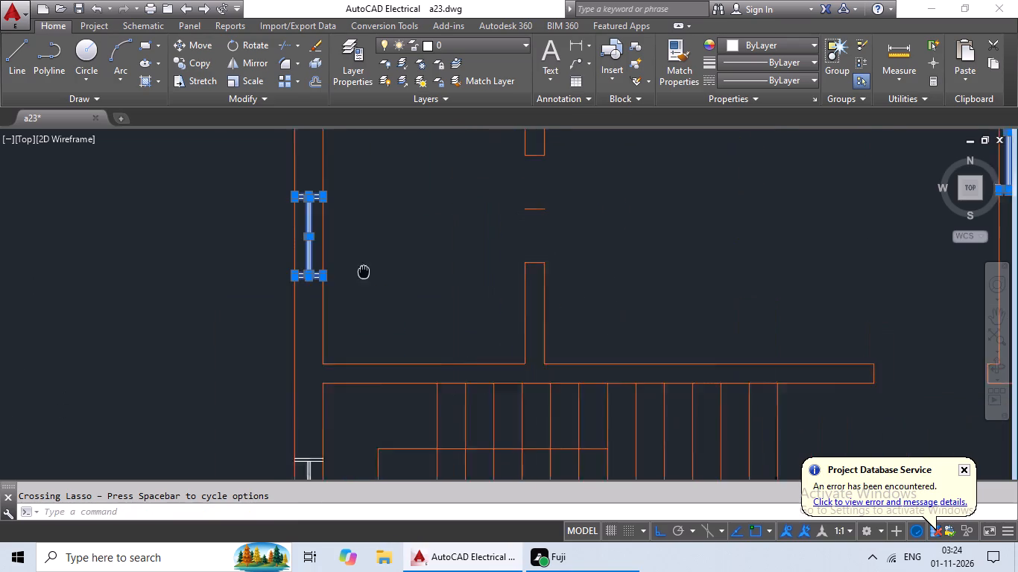
middle_click_drag(364, 272, 361, 272)
scroll(429, 272, "down", 3)
middle_click_drag(540, 287, 401, 266)
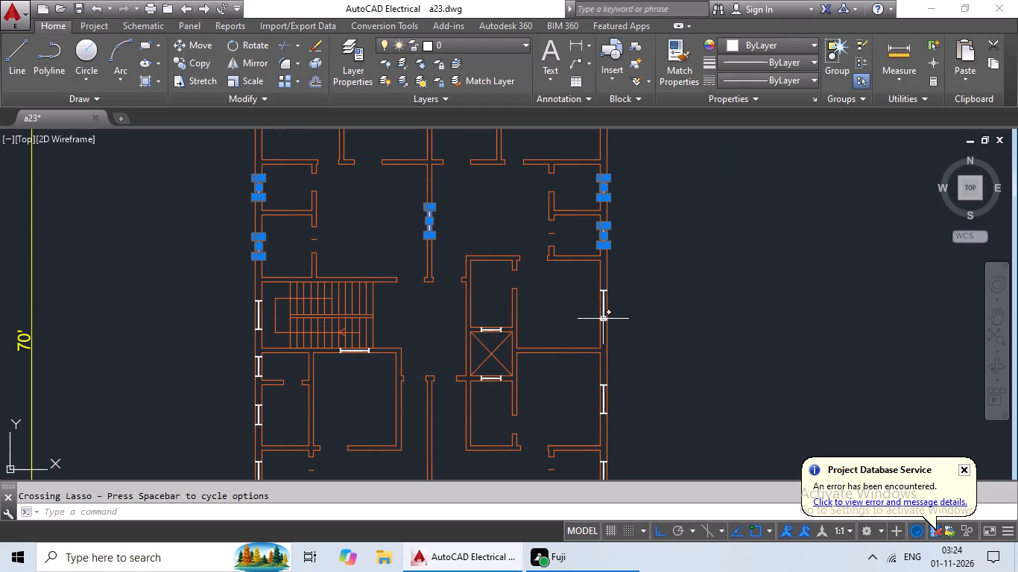
scroll(603, 317, "up", 7)
middle_click_drag(609, 316, 543, 236)
left_click_drag(569, 247, 461, 356)
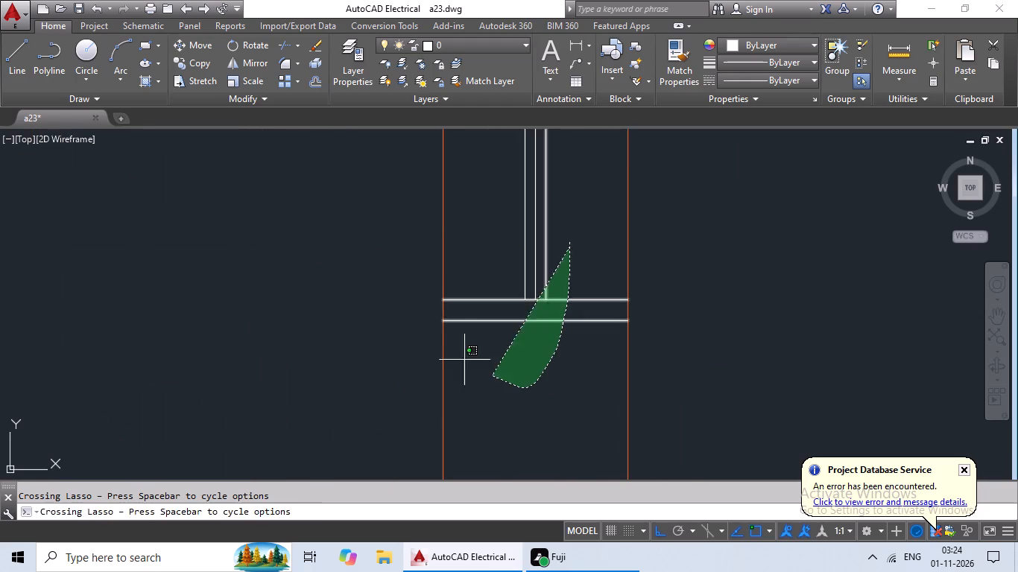
left_click_drag(461, 356, 474, 223)
middle_click_drag(526, 214, 485, 485)
middle_click_drag(502, 220, 455, 506)
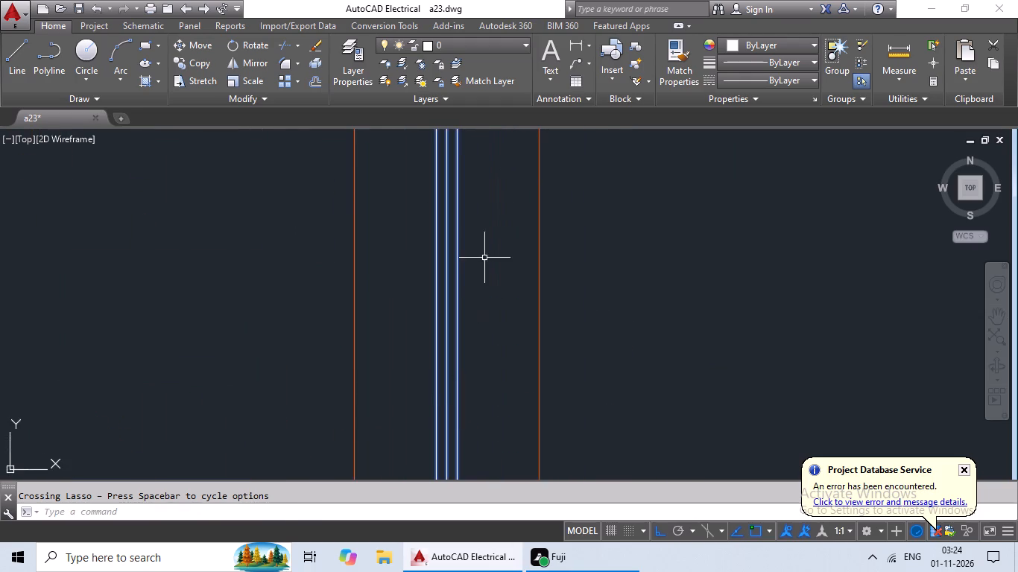
middle_click_drag(483, 270, 472, 518)
left_click_drag(467, 301, 417, 352)
Add the pane lines and both end-line pairs of the window on the X-marked shaft's north wall to the selection.
scroll(438, 398, "down", 2)
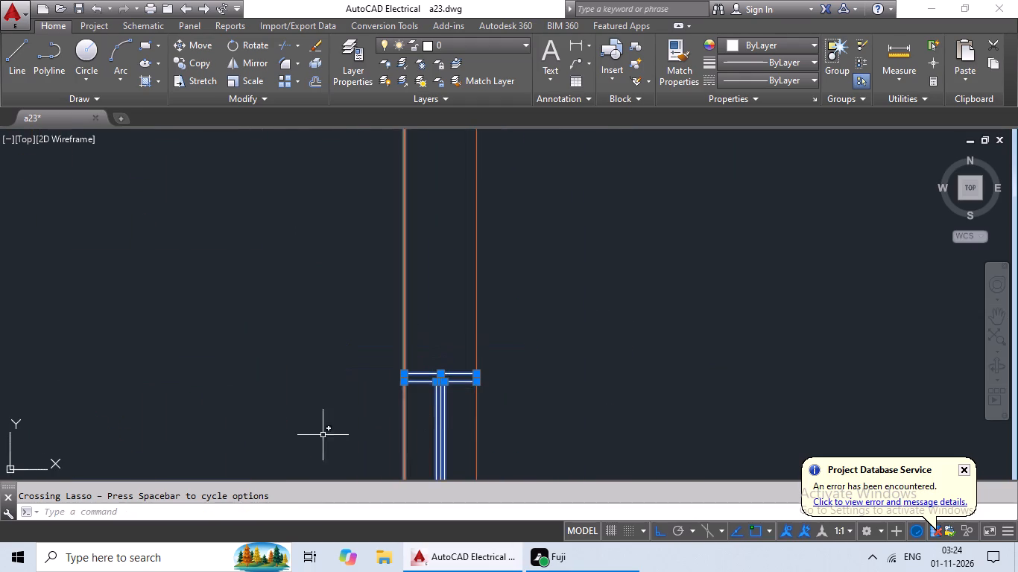
middle_click_drag(306, 438, 465, 233)
scroll(463, 279, "down", 3)
scroll(460, 360, "down", 2)
middle_click_drag(432, 375, 525, 337)
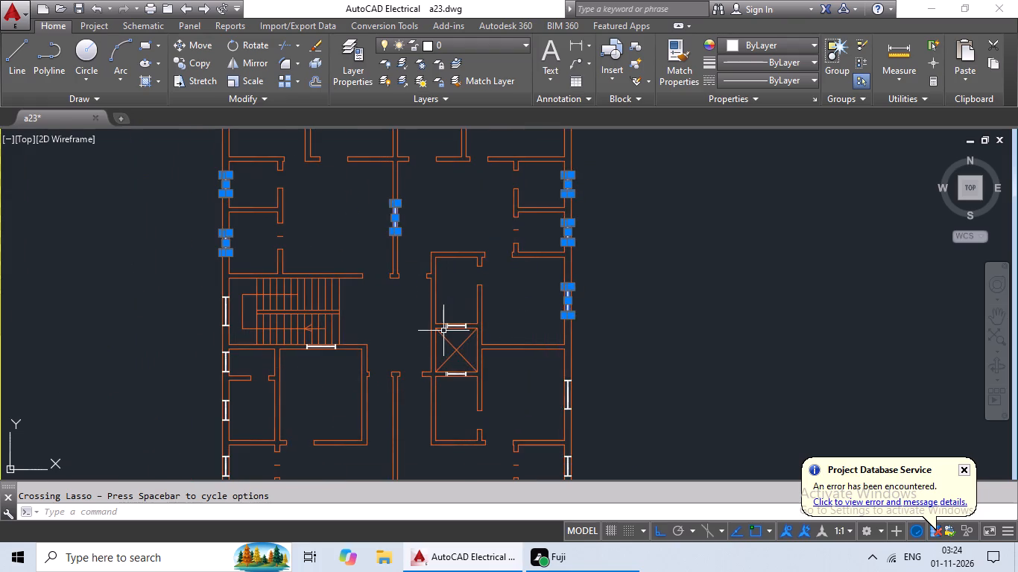
scroll(443, 328, "up", 5)
scroll(528, 321, "up", 4)
middle_click_drag(546, 349, 218, 381)
scroll(215, 369, "down", 1)
scroll(289, 370, "down", 1)
left_click_drag(648, 311, 371, 321)
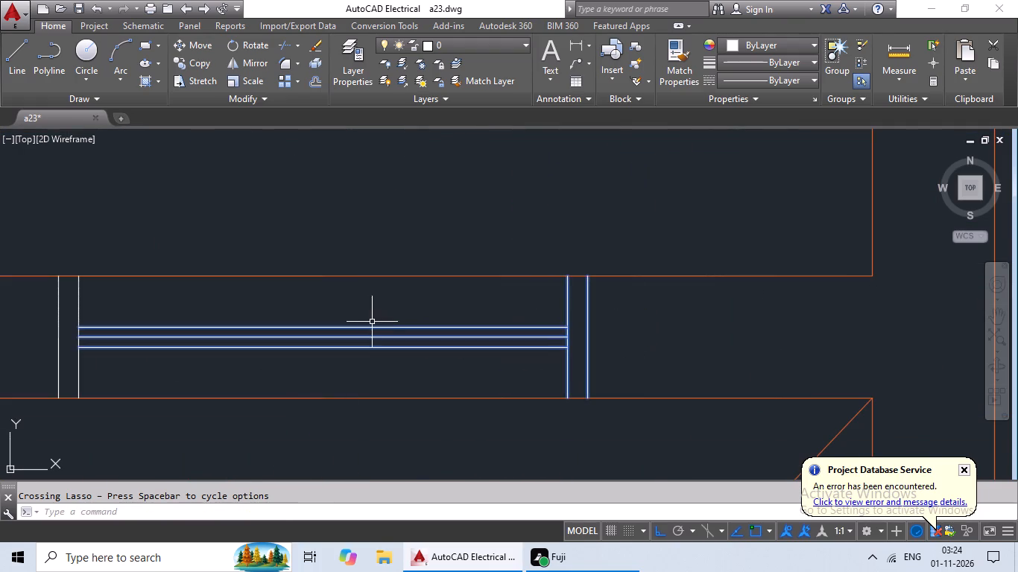
middle_click_drag(371, 321, 737, 352)
left_click_drag(524, 332, 319, 346)
Add the pane lines and both end-line pairs of the window in the staircase's south wall to the selection.
scroll(452, 353, "down", 3)
middle_click_drag(466, 392, 557, 238)
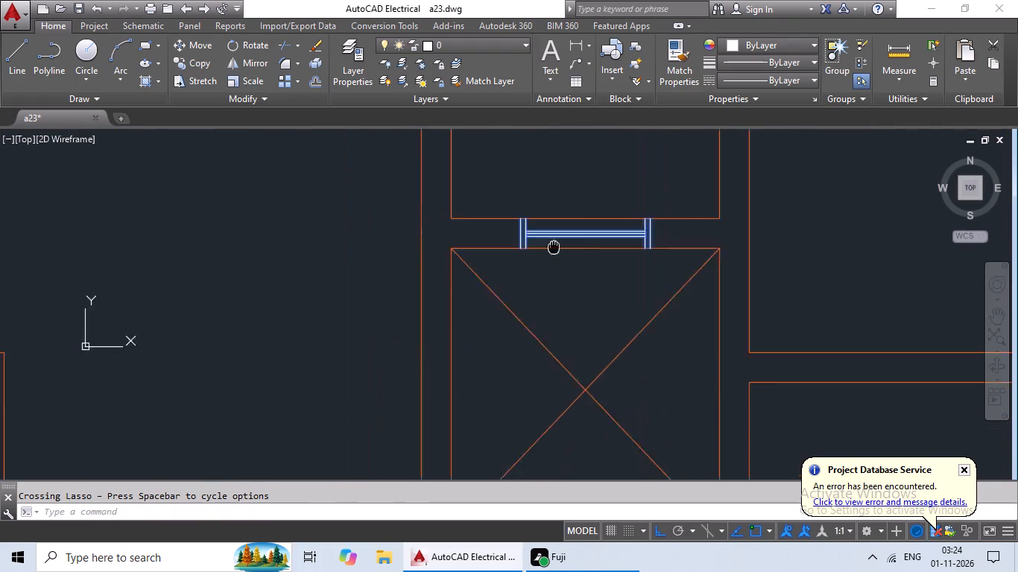
middle_click_drag(557, 238, 567, 214)
scroll(563, 250, "down", 2)
middle_click_drag(396, 340, 701, 356)
scroll(595, 293, "up", 3)
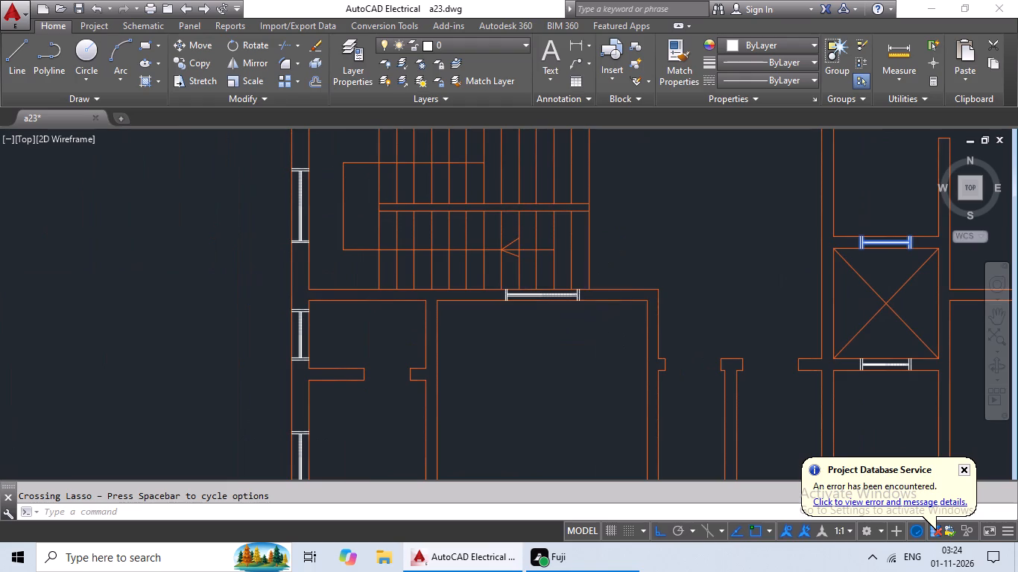
scroll(595, 293, "up", 2)
middle_click_drag(517, 314, 665, 309)
left_click_drag(668, 288, 405, 278)
middle_click_drag(404, 286, 916, 367)
left_click_drag(461, 346, 256, 346)
Add all lines of the west wall window beside the staircase to the selection.
scroll(390, 357, "down", 4)
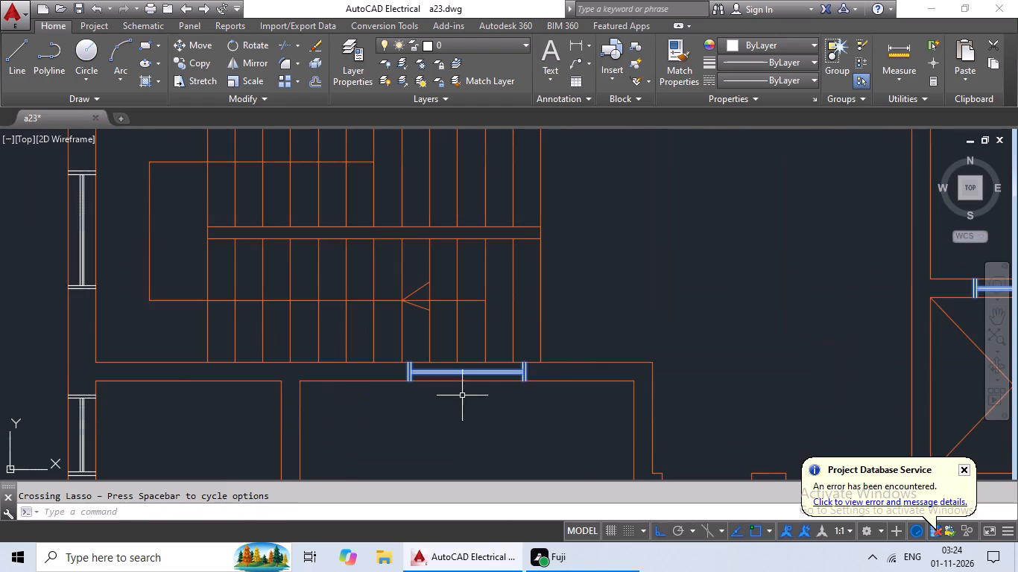
scroll(139, 335, "down", 1)
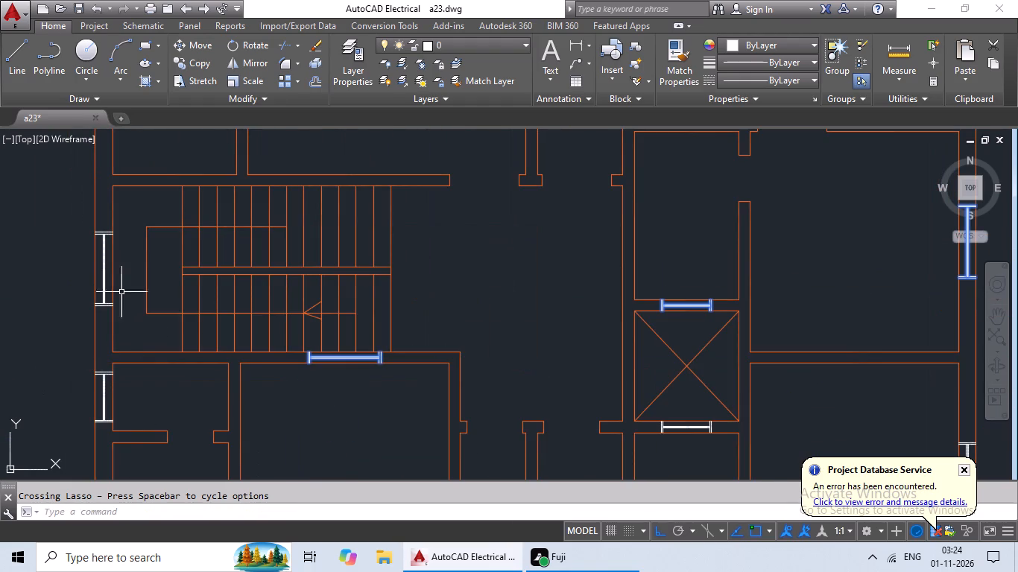
scroll(110, 270, "up", 4)
middle_click_drag(96, 296, 352, 201)
middle_click_drag(325, 337, 362, 268)
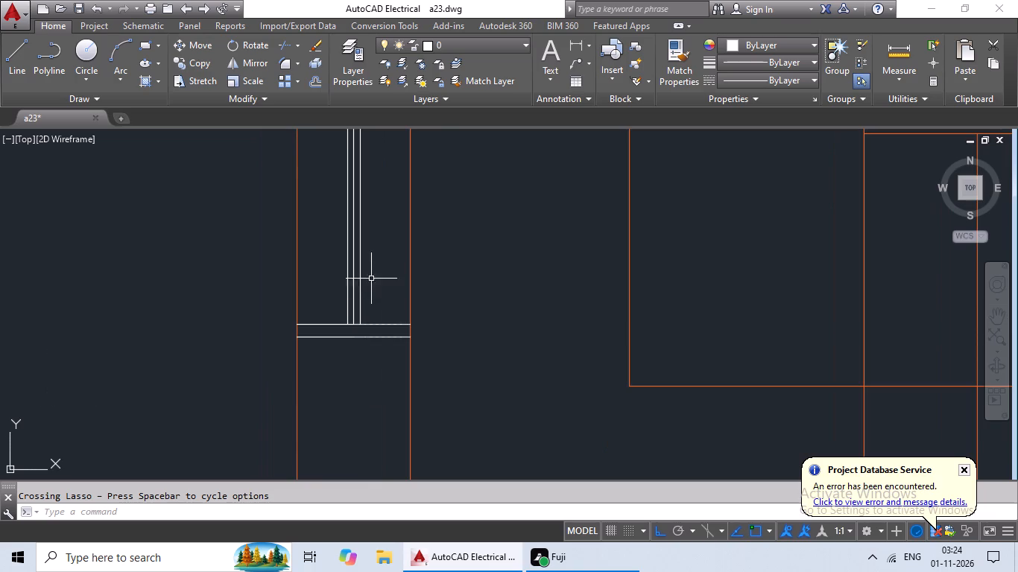
scroll(373, 297, "up", 3)
scroll(379, 267, "down", 1)
left_click_drag(385, 273, 284, 267)
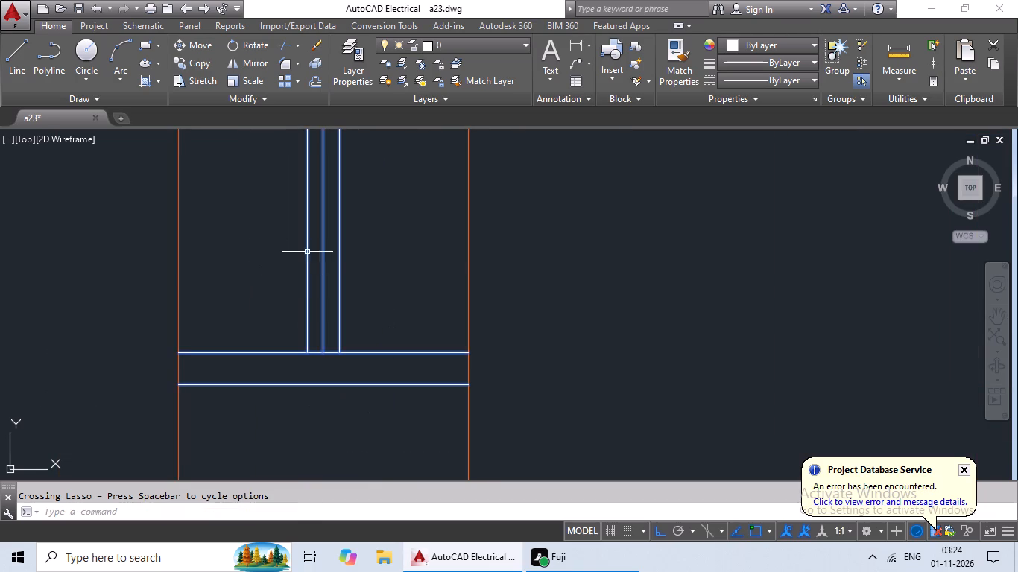
middle_click_drag(307, 252, 312, 429)
middle_click_drag(408, 177, 373, 465)
scroll(384, 270, "down", 1)
middle_click_drag(385, 275, 358, 436)
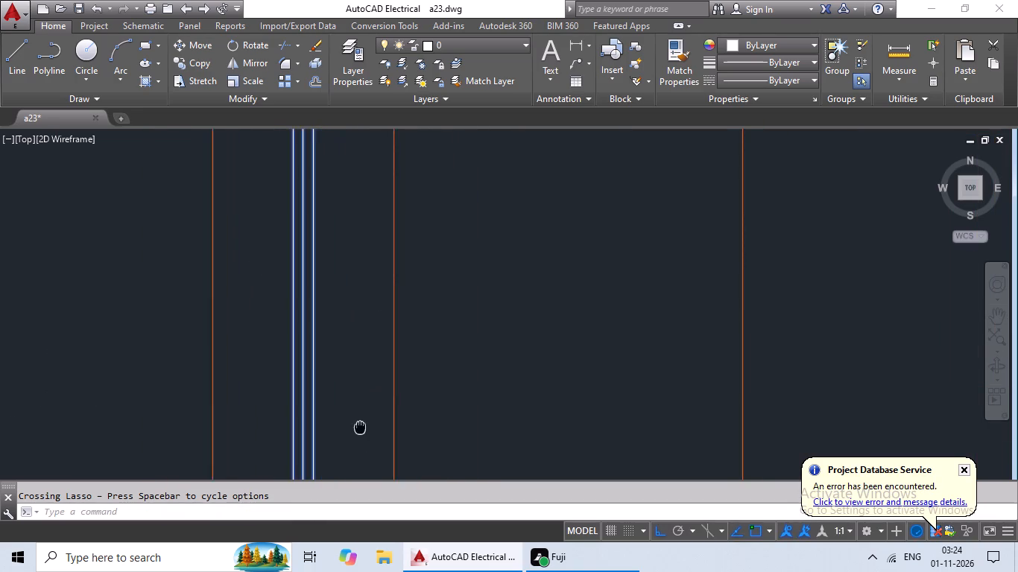
middle_click_drag(358, 436, 357, 443)
scroll(334, 289, "down", 1)
middle_click_drag(338, 291, 330, 431)
scroll(326, 266, "up", 2)
left_click_drag(339, 239, 268, 347)
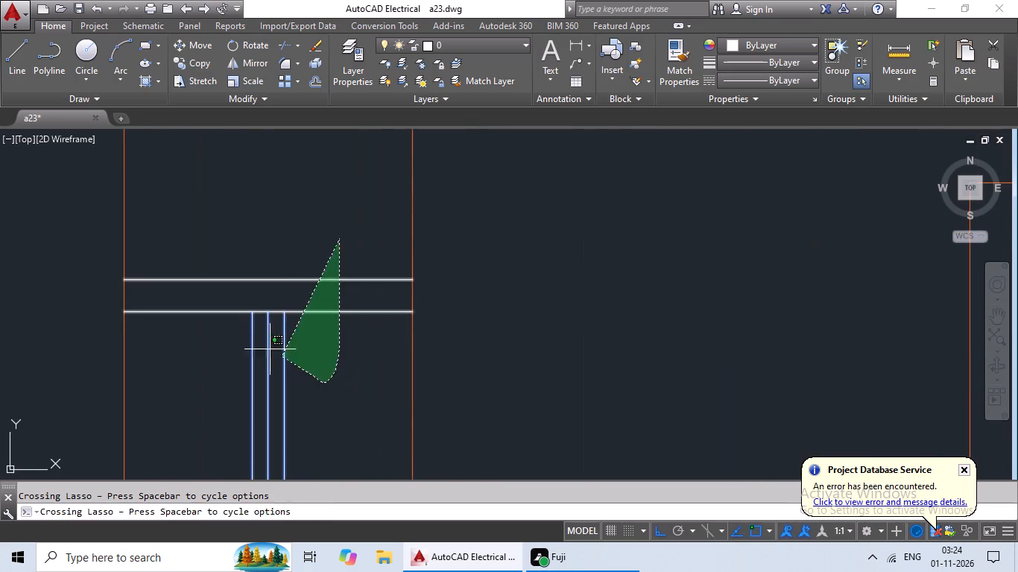
left_click_drag(268, 347, 267, 312)
Add the pane lines and both end-line pairs of the window on the X-marked shaft's south wall to the selection.
scroll(279, 324, "down", 3)
middle_click_drag(286, 349, 341, 213)
scroll(389, 223, "down", 3)
middle_click_drag(405, 277, 420, 201)
scroll(443, 235, "down", 3)
scroll(578, 276, "up", 6)
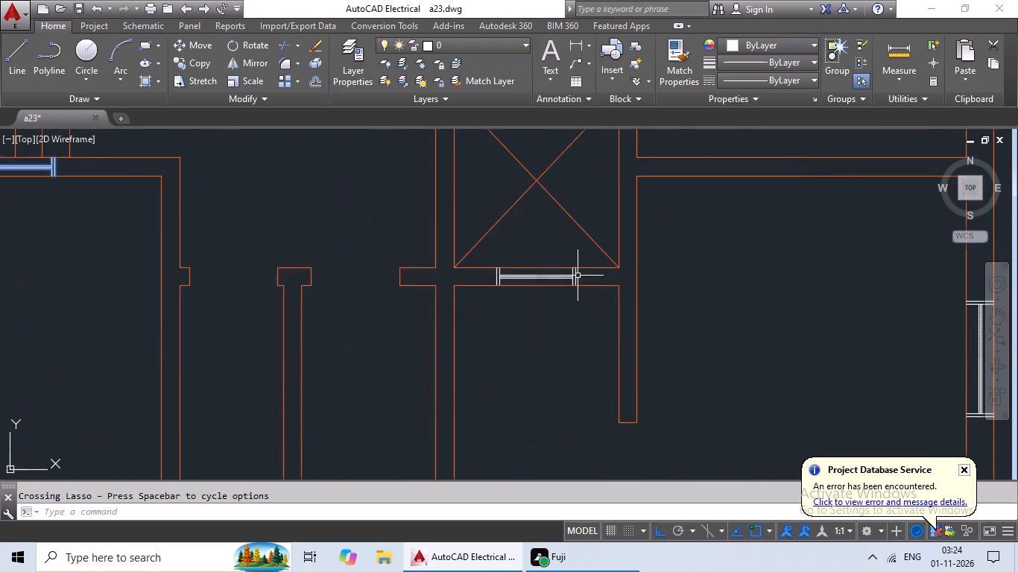
scroll(578, 276, "up", 2)
left_click_drag(607, 266, 384, 261)
middle_click_drag(391, 272, 541, 272)
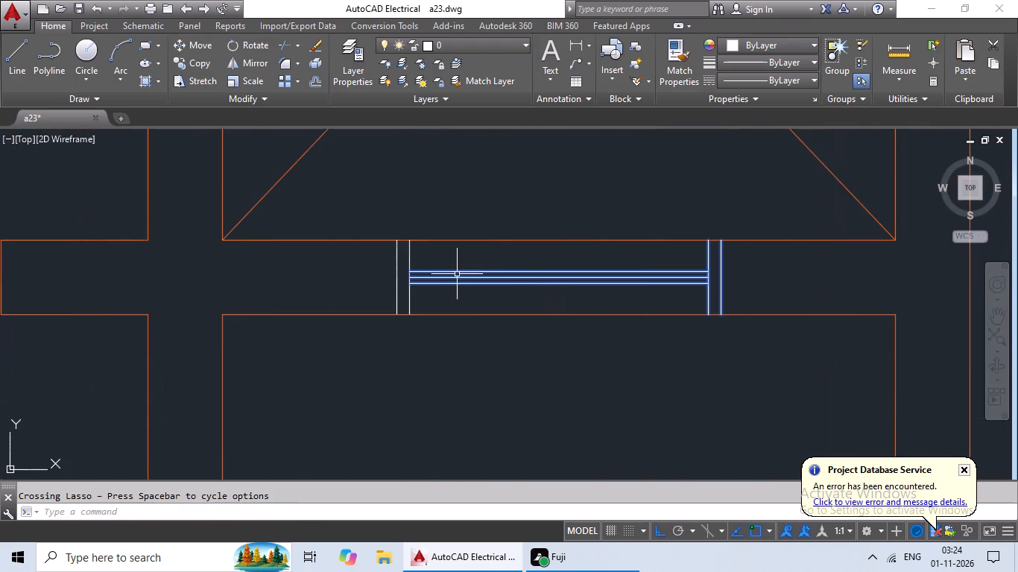
scroll(453, 263, "up", 3)
left_click_drag(453, 242, 82, 261)
Add all lines of the east wall window in the room southeast of the X-marked shaft to the selection.
scroll(282, 264, "down", 6)
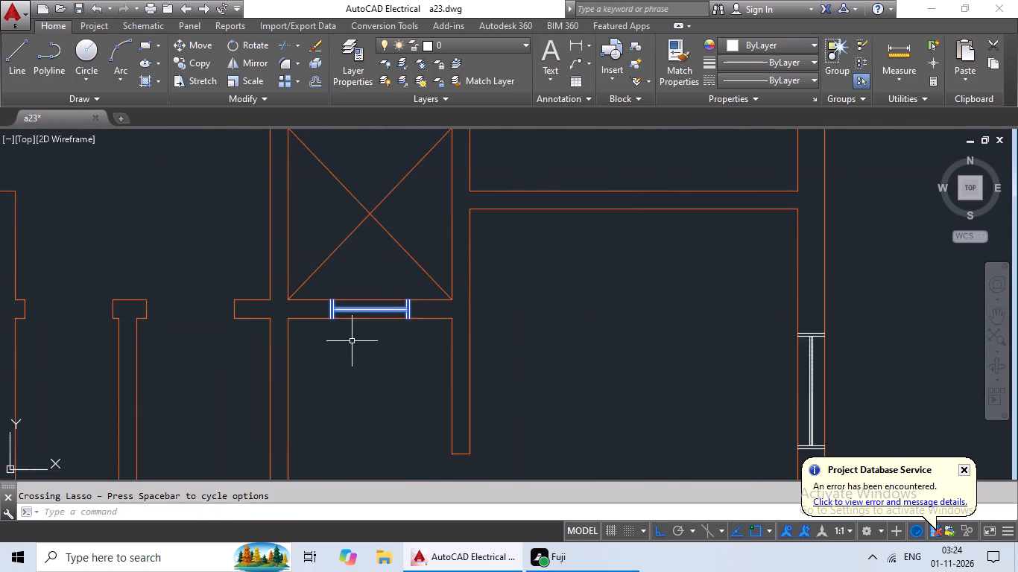
middle_click_drag(357, 349, 423, 250)
scroll(458, 269, "down", 3)
middle_click_drag(543, 308, 385, 302)
scroll(424, 295, "up", 5)
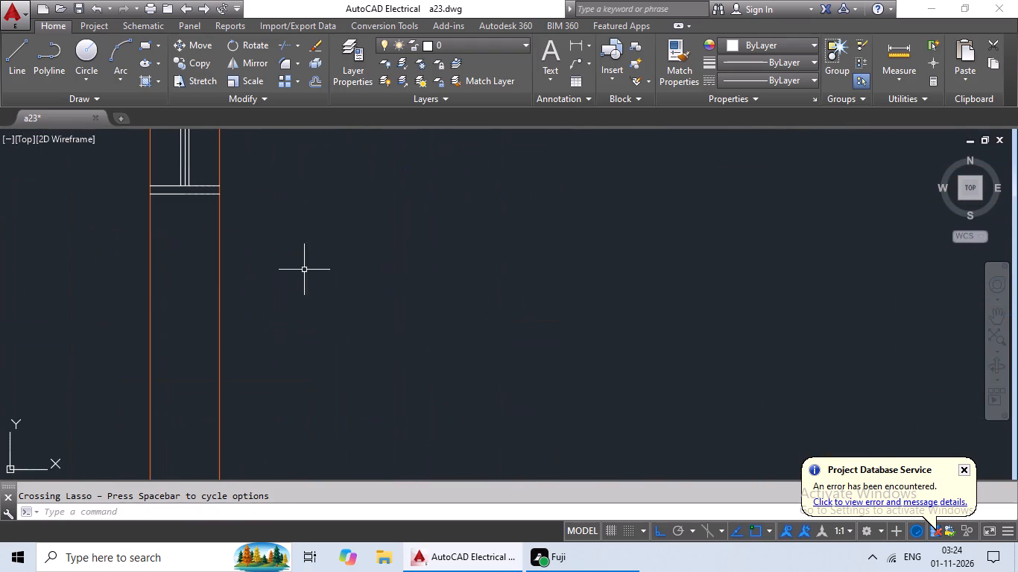
middle_click_drag(221, 265, 282, 393)
scroll(242, 321, "up", 3)
left_click_drag(316, 232, 194, 241)
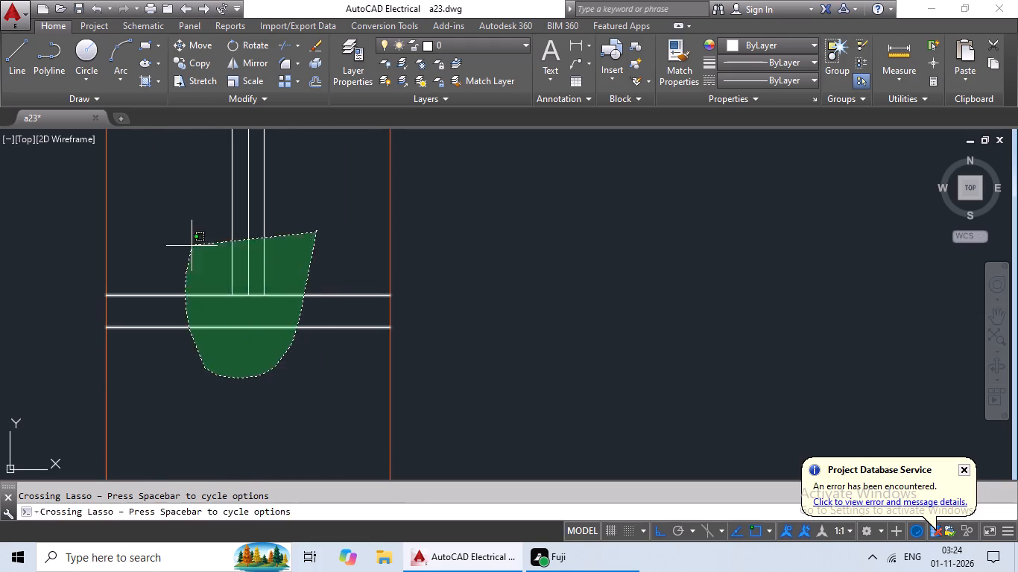
left_click_drag(194, 241, 195, 239)
middle_click_drag(222, 250, 223, 524)
scroll(360, 364, "down", 2)
middle_click_drag(334, 334, 258, 565)
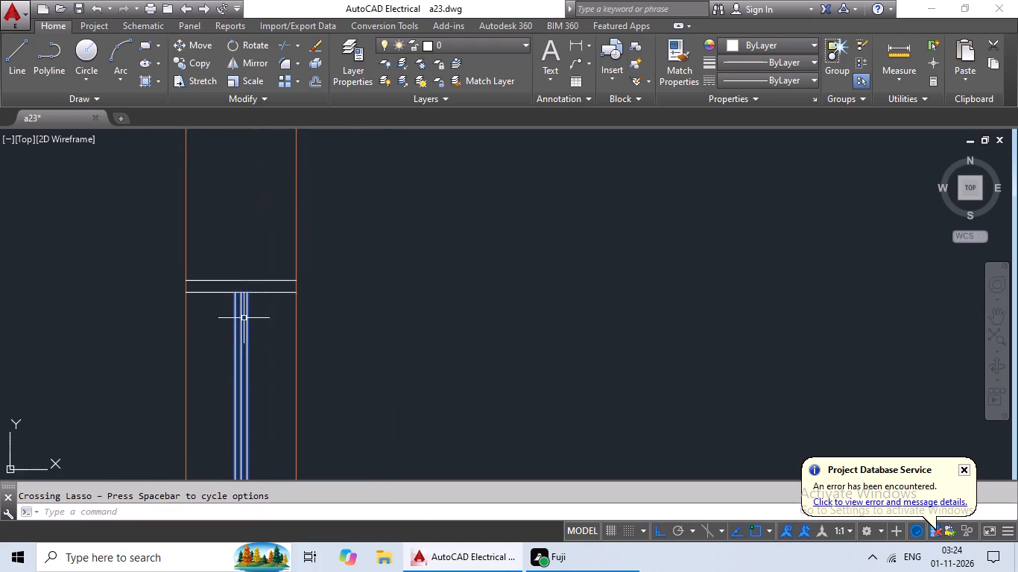
scroll(256, 276, "up", 4)
left_click_drag(300, 275, 186, 412)
Add all lines of the west wall window in the small room directly south of the staircase to the selection.
scroll(344, 328, "down", 3)
middle_click_drag(326, 364, 377, 323)
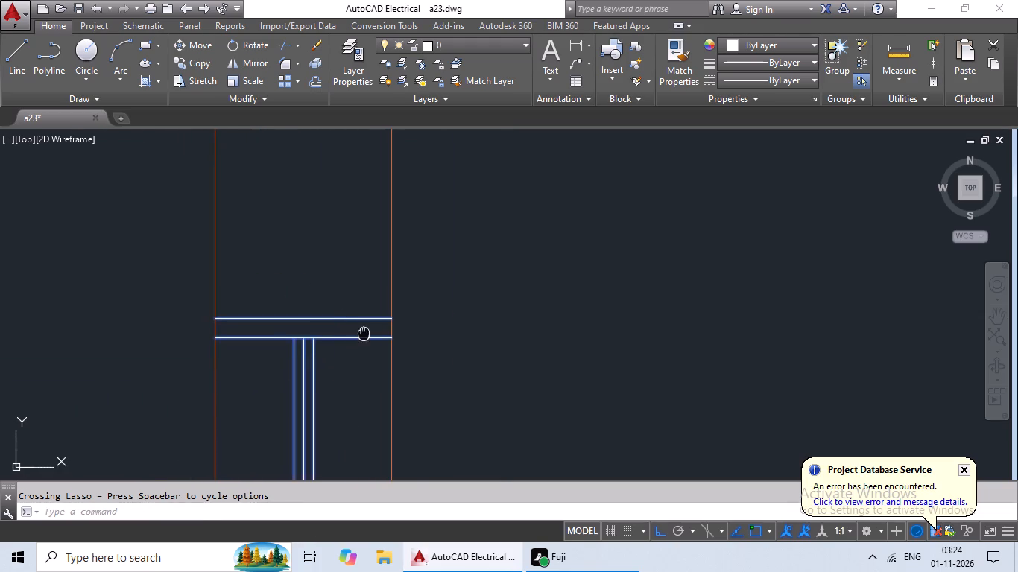
middle_click_drag(377, 323, 537, 194)
scroll(458, 295, "down", 3)
scroll(312, 358, "down", 3)
middle_click_drag(305, 361, 654, 279)
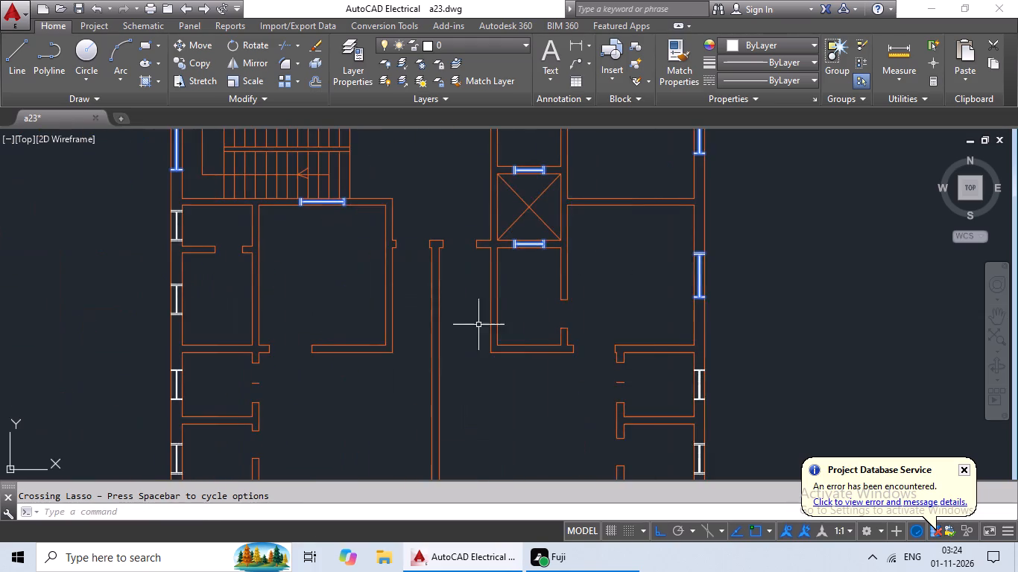
middle_click_drag(390, 354, 654, 336)
scroll(444, 189, "up", 6)
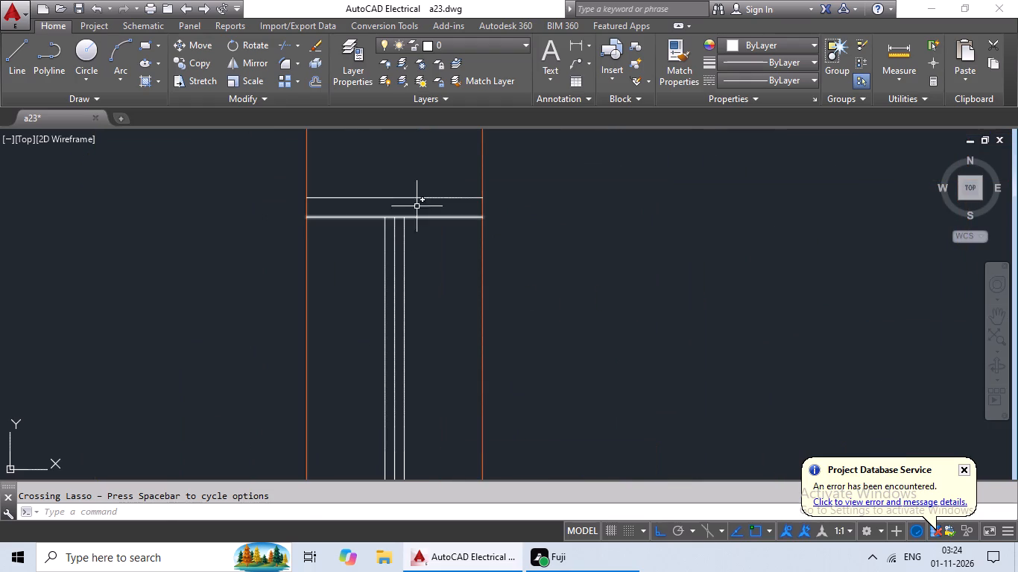
left_click_drag(437, 165, 426, 415)
middle_click_drag(440, 423, 447, 216)
scroll(433, 282, "down", 1)
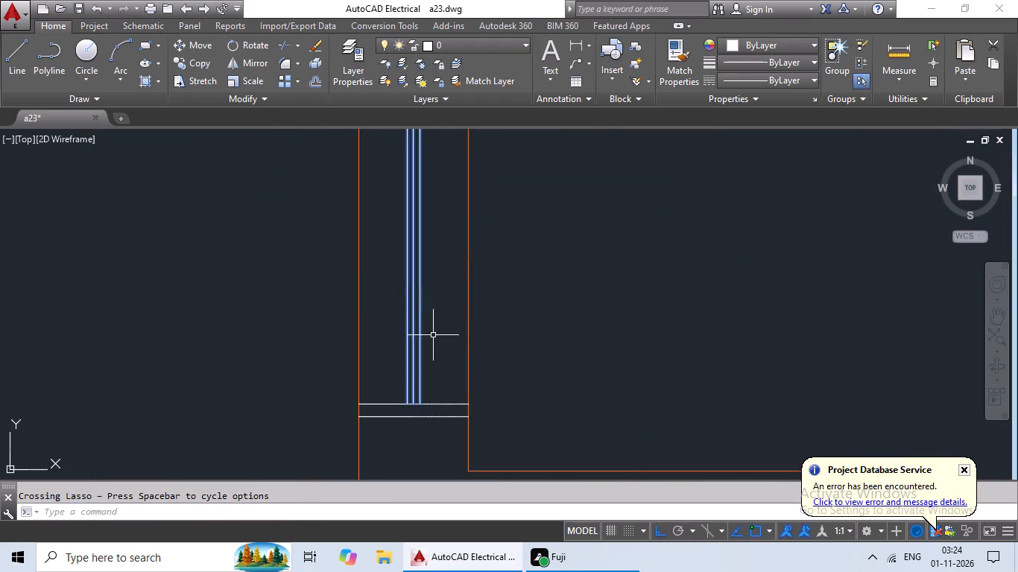
scroll(431, 393, "up", 1)
middle_click_drag(430, 408, 434, 257)
scroll(419, 302, "up", 2)
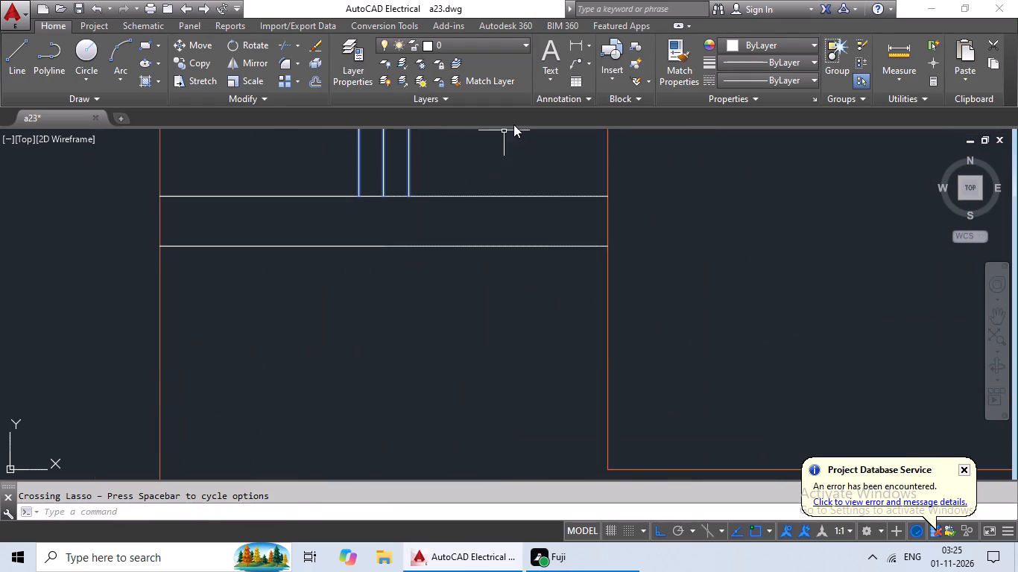
left_click_drag(525, 159, 327, 186)
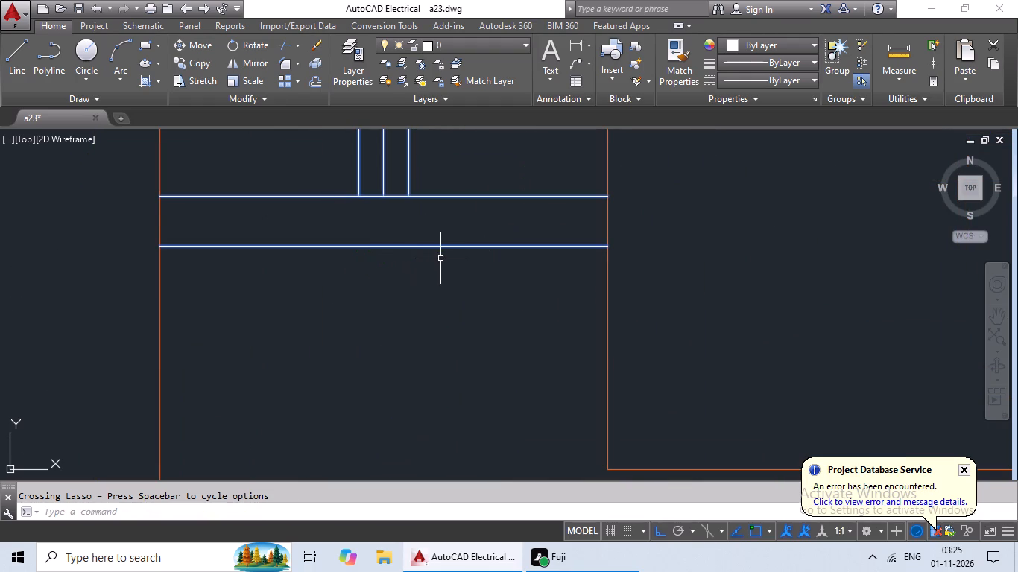
scroll(582, 193, "down", 3)
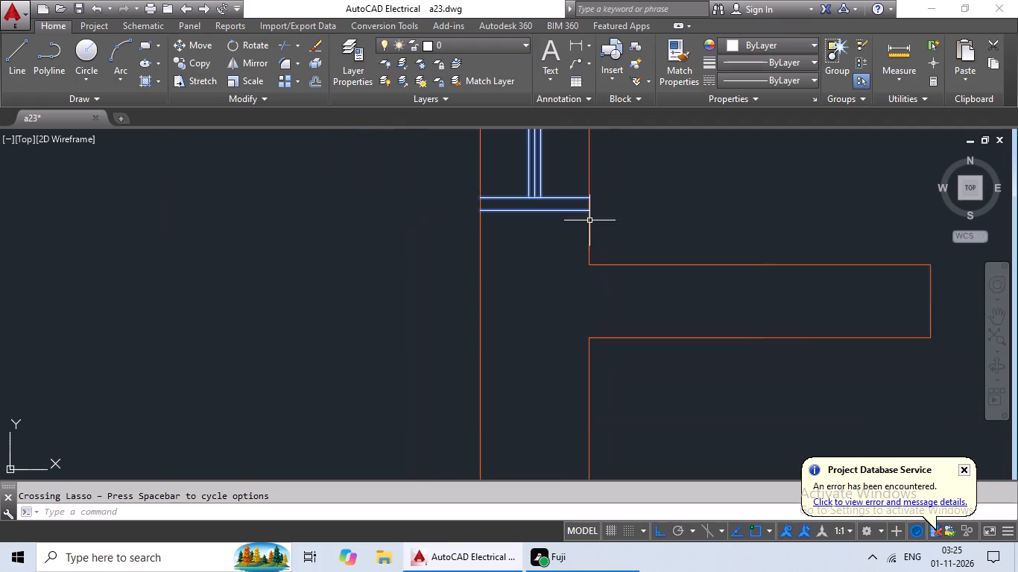
Add all lines of the east wall window in the upper of the two small east rooms to the selection.
scroll(656, 223, "down", 4)
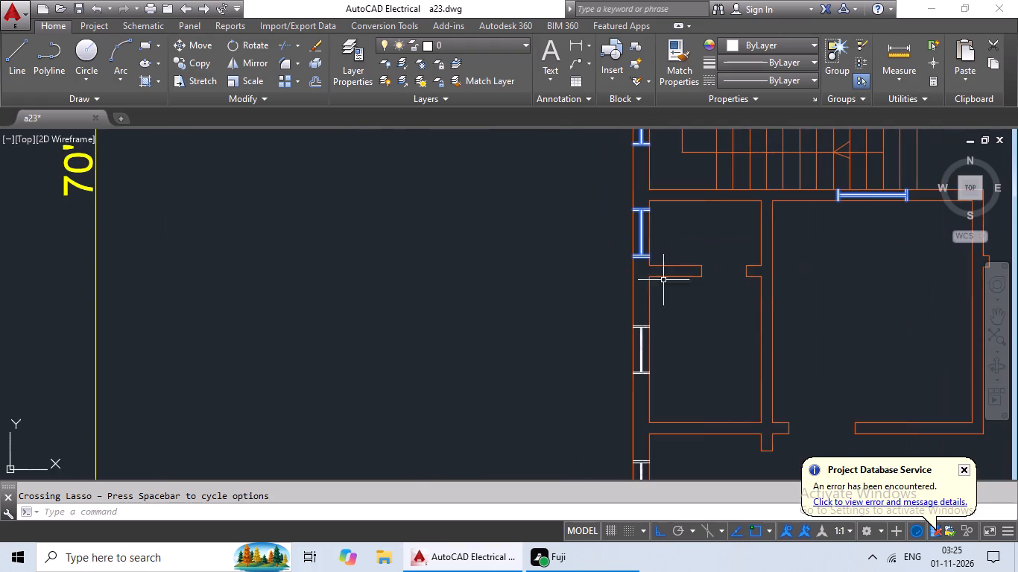
middle_click_drag(686, 303, 474, 272)
scroll(667, 295, "down", 2)
middle_click_drag(670, 292, 441, 246)
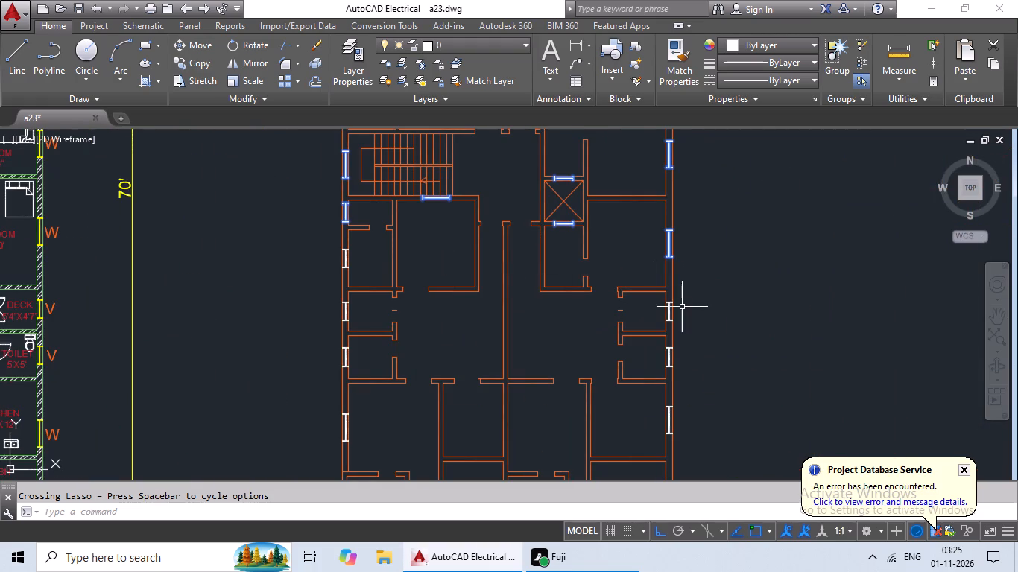
scroll(678, 322, "up", 7)
left_click_drag(599, 235, 493, 339)
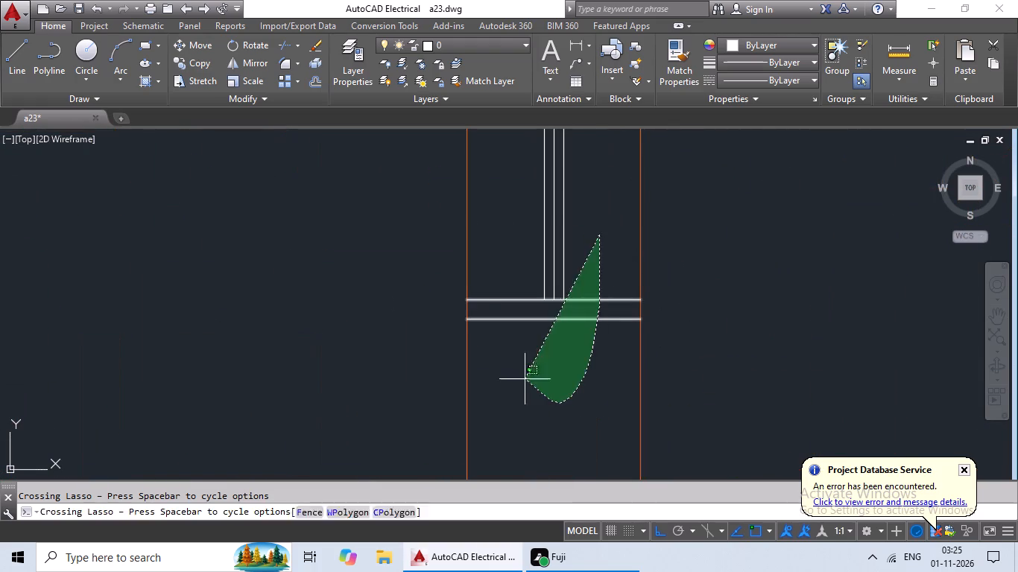
left_click_drag(493, 339, 506, 234)
scroll(504, 299, "down", 2)
middle_click_drag(518, 241, 518, 249)
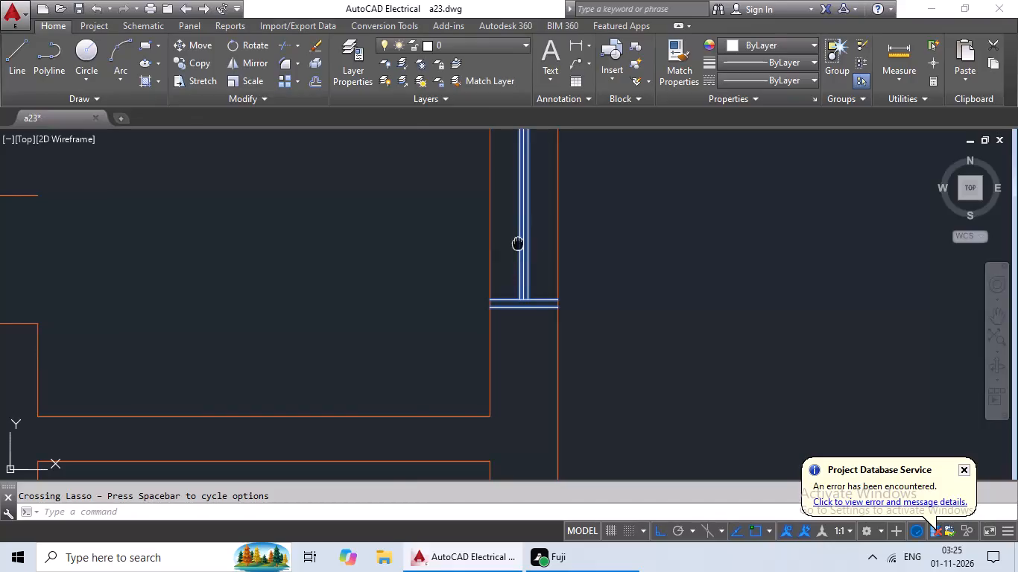
middle_click_drag(518, 249, 445, 460)
scroll(468, 319, "up", 3)
left_click_drag(470, 357, 378, 393)
Add all lines of the west wall window in the second room south of the staircase to the selection.
scroll(475, 330, "down", 3)
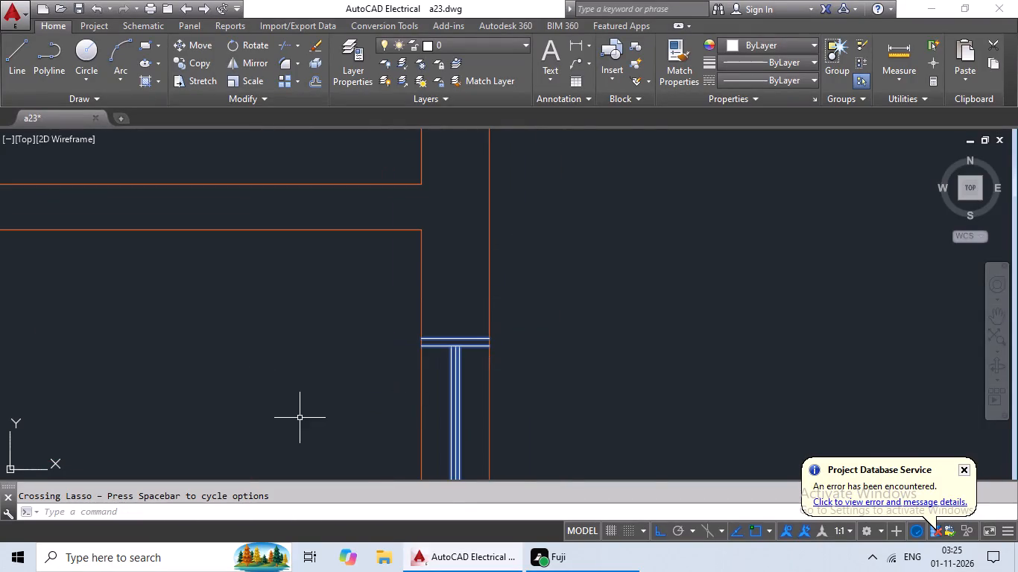
middle_click_drag(298, 418, 464, 250)
scroll(427, 301, "down", 3)
middle_click_drag(397, 350, 682, 242)
scroll(687, 239, "up", 1)
scroll(409, 318, "down", 2)
middle_click_drag(401, 330, 613, 289)
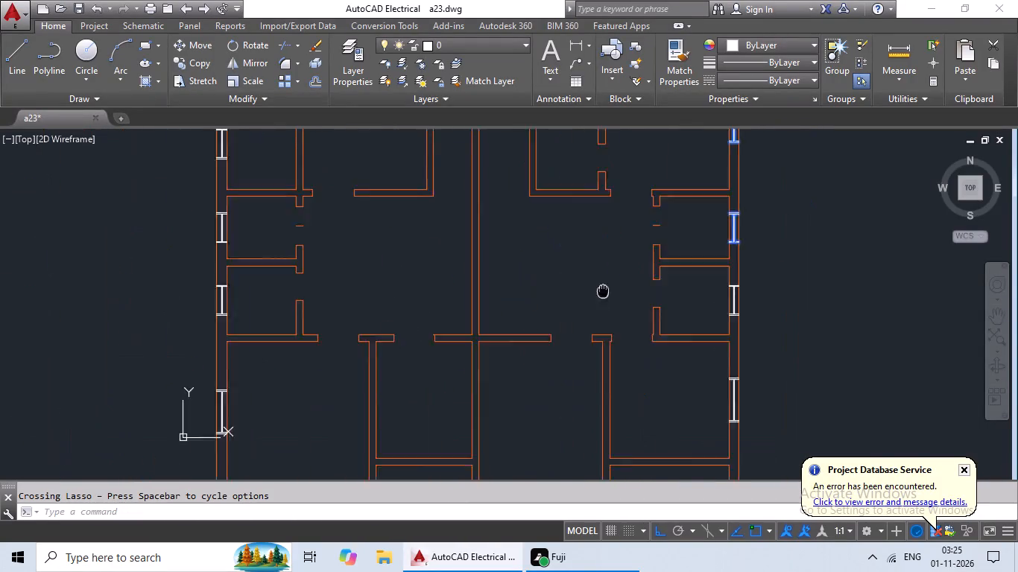
middle_click_drag(613, 289, 653, 281)
middle_click_drag(404, 247, 385, 407)
scroll(278, 286, "up", 4)
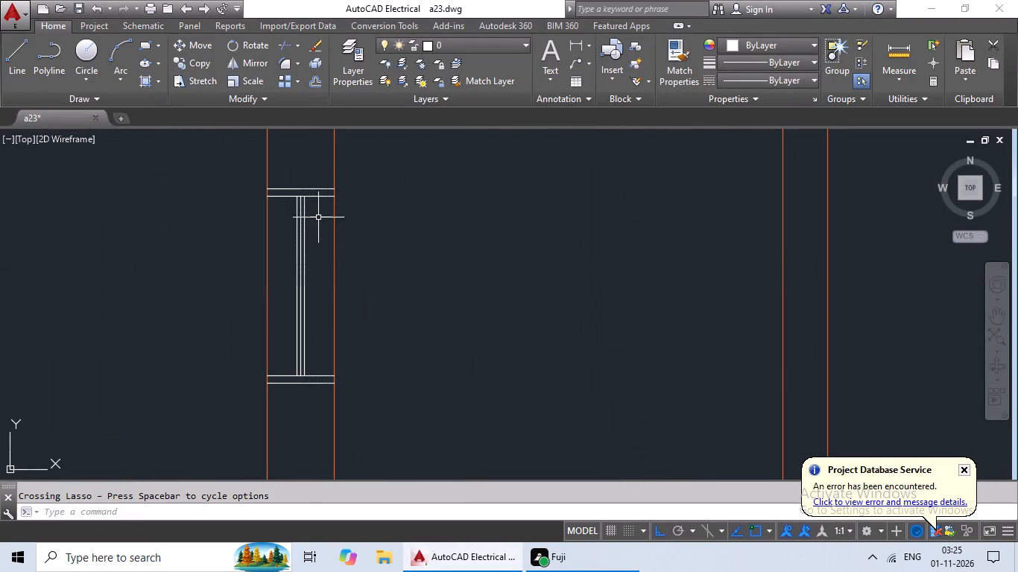
left_click_drag(312, 169, 293, 420)
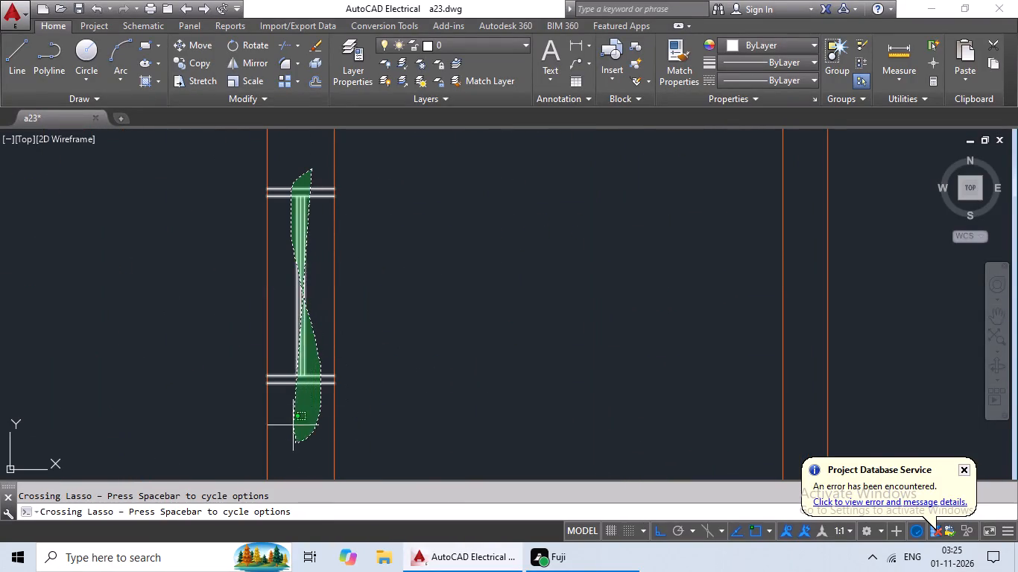
left_click_drag(293, 420, 293, 405)
Add all lines of the west wall window in the third room south of the staircase to the selection.
scroll(459, 396, "down", 3)
middle_click_drag(459, 402, 433, 217)
scroll(411, 318, "up", 4)
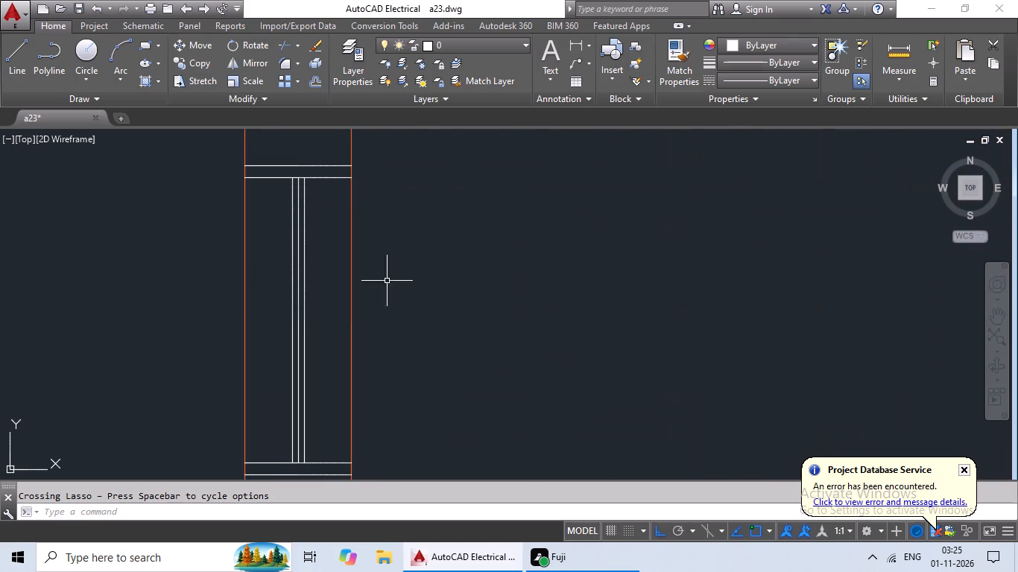
scroll(367, 261, "down", 1)
left_click_drag(335, 159, 338, 393)
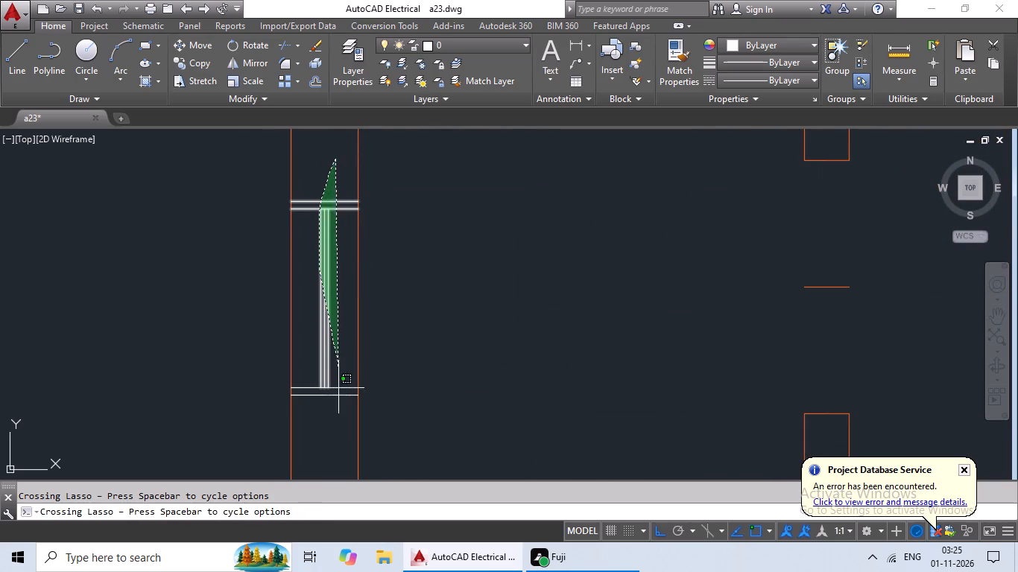
left_click_drag(338, 393, 310, 402)
Add all lines of the west wall window in the small room directly above the large southwest room to the selection.
scroll(477, 334, "down", 4)
middle_click_drag(509, 362, 317, 281)
middle_click_drag(584, 314, 576, 314)
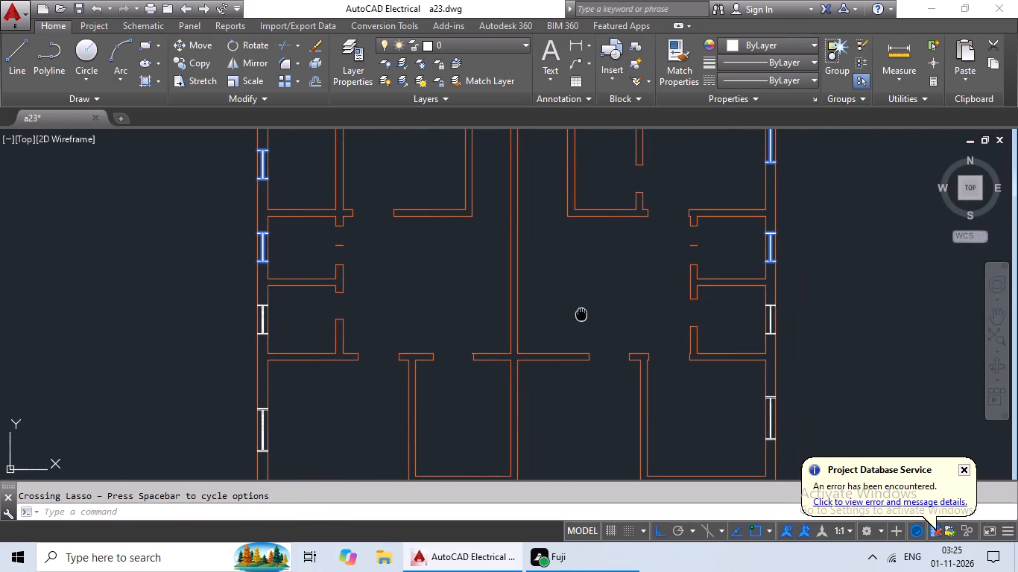
middle_click_drag(576, 314, 506, 301)
middle_click_drag(327, 349, 469, 308)
scroll(329, 264, "up", 5)
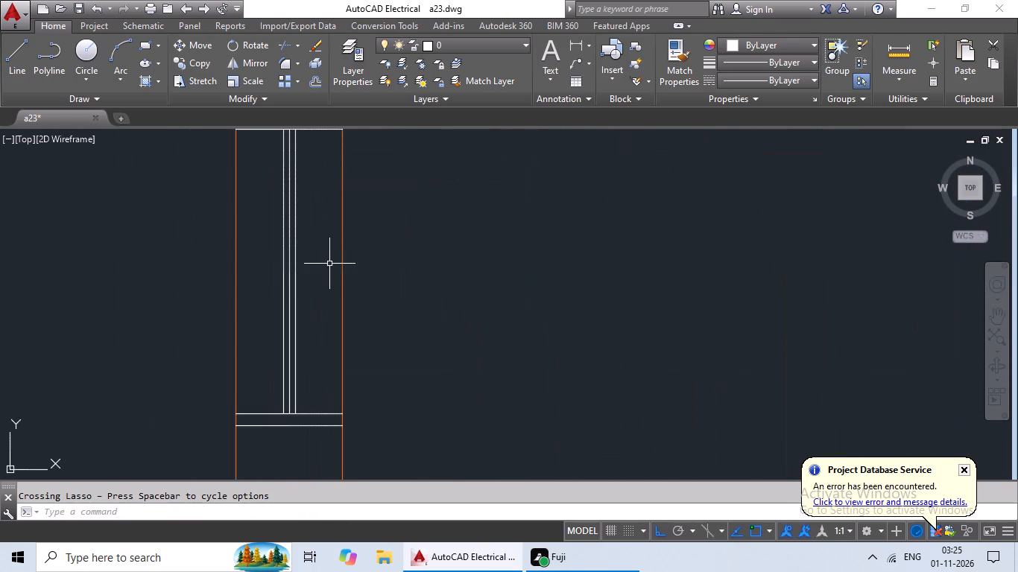
scroll(329, 255, "down", 1)
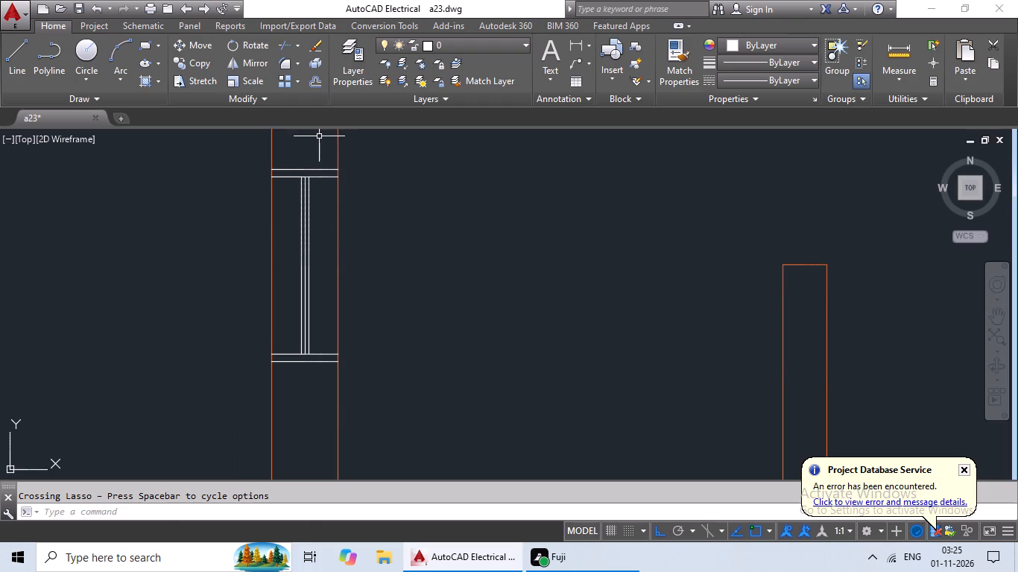
left_click_drag(319, 137, 299, 394)
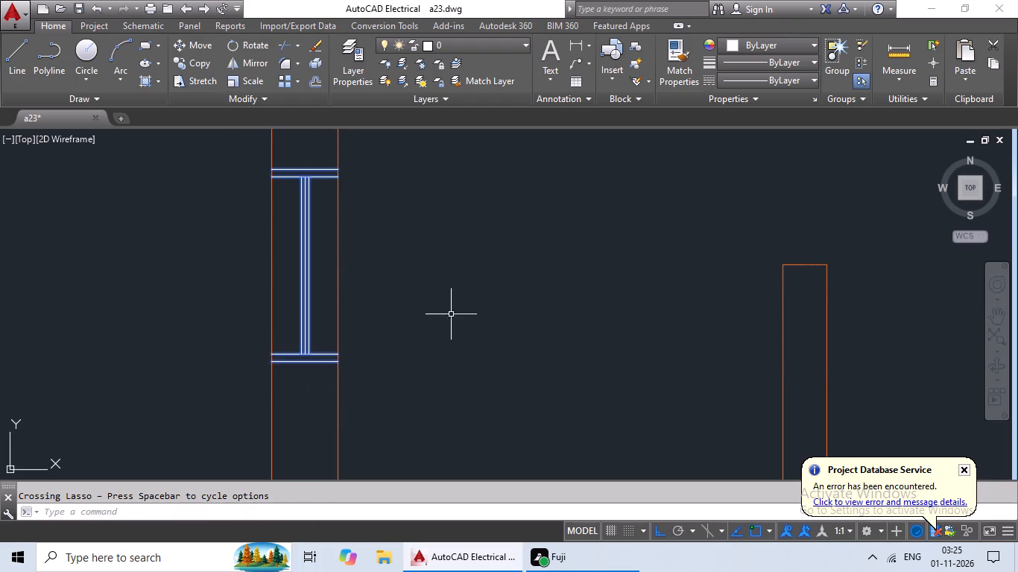
Add the pane lines and both end-line pairs of the east wall window in the lower small east room to the selection.
scroll(484, 308, "down", 4)
middle_click_drag(497, 330, 501, 193)
scroll(517, 216, "down", 2)
middle_click_drag(589, 240, 493, 282)
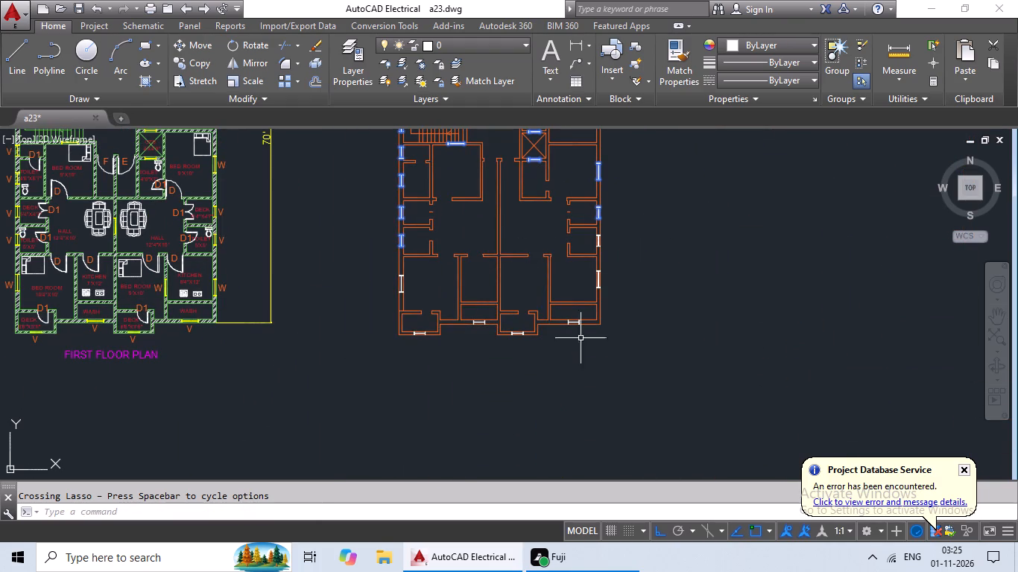
scroll(603, 238, "up", 8)
left_click_drag(560, 166, 495, 165)
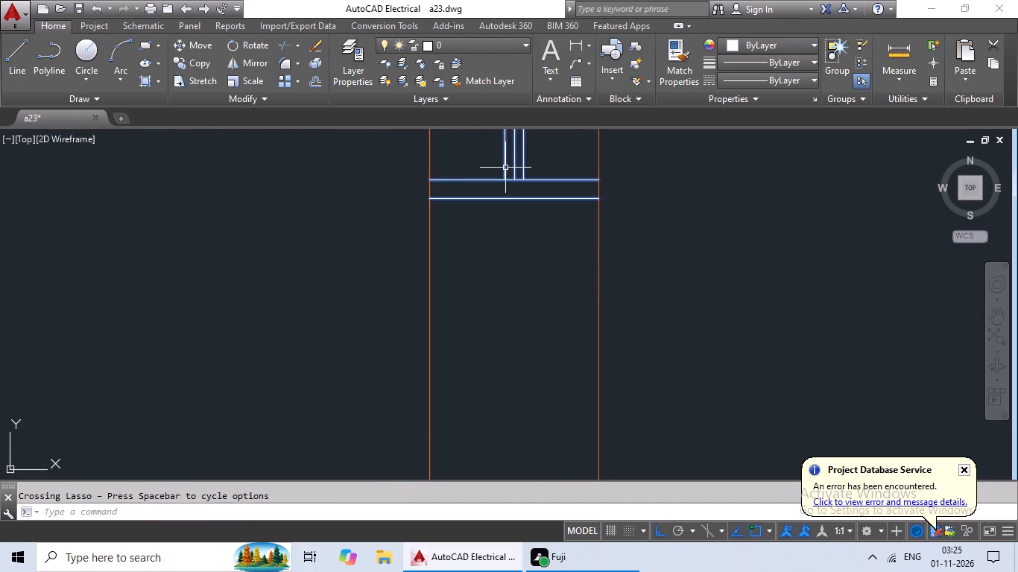
middle_click_drag(519, 182, 498, 386)
middle_click_drag(534, 220, 507, 381)
middle_click_drag(522, 203, 501, 318)
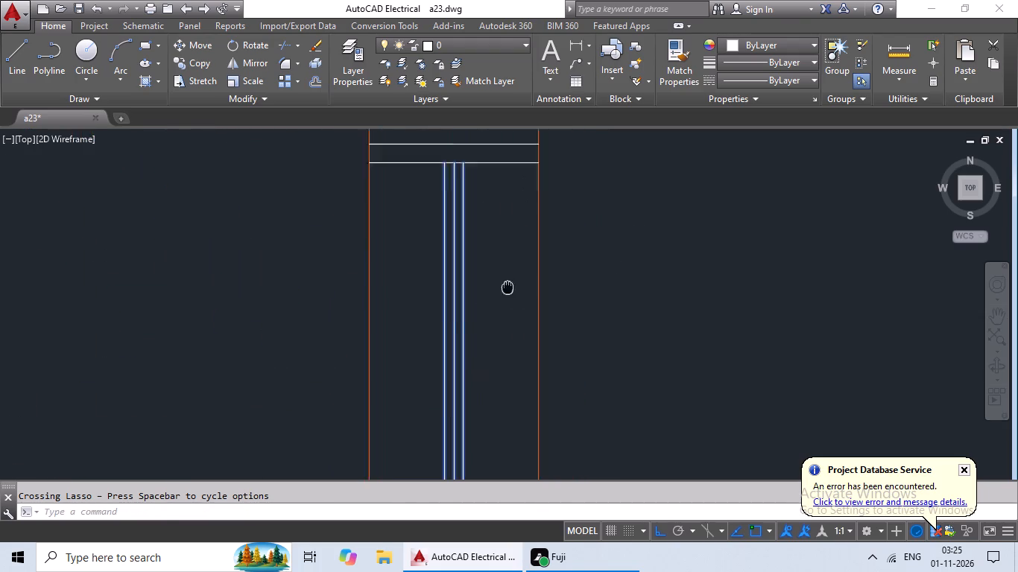
middle_click_drag(501, 318, 479, 417)
left_click_drag(473, 240, 399, 322)
Add the pane lines and both end-line pairs of the large southwest room's west wall window to the selection.
scroll(408, 328, "down", 3)
middle_click_drag(402, 363, 712, 131)
scroll(461, 274, "down", 5)
middle_click_drag(459, 308, 698, 260)
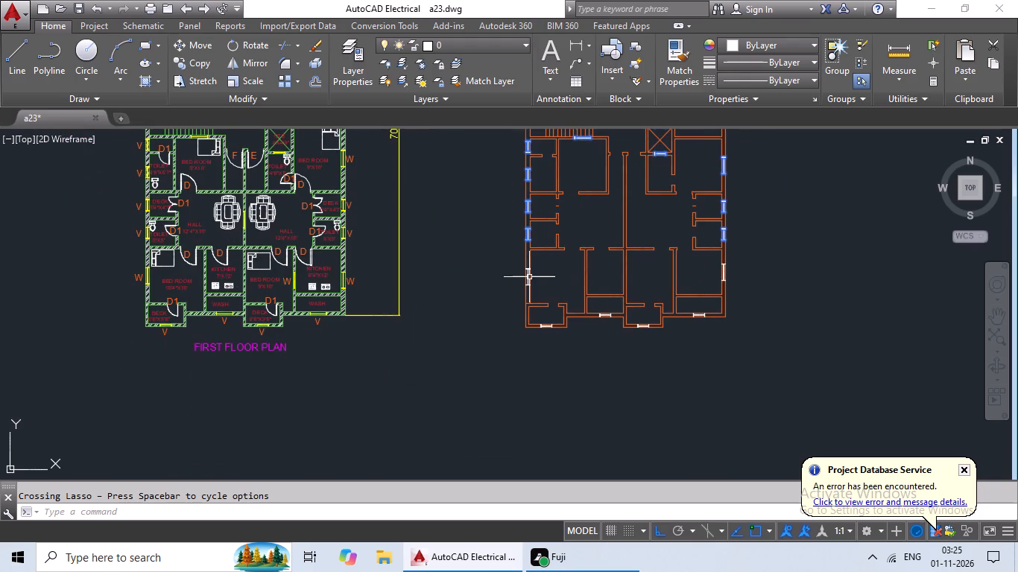
scroll(528, 278, "up", 7)
scroll(537, 360, "up", 3)
left_click_drag(590, 203, 570, 343)
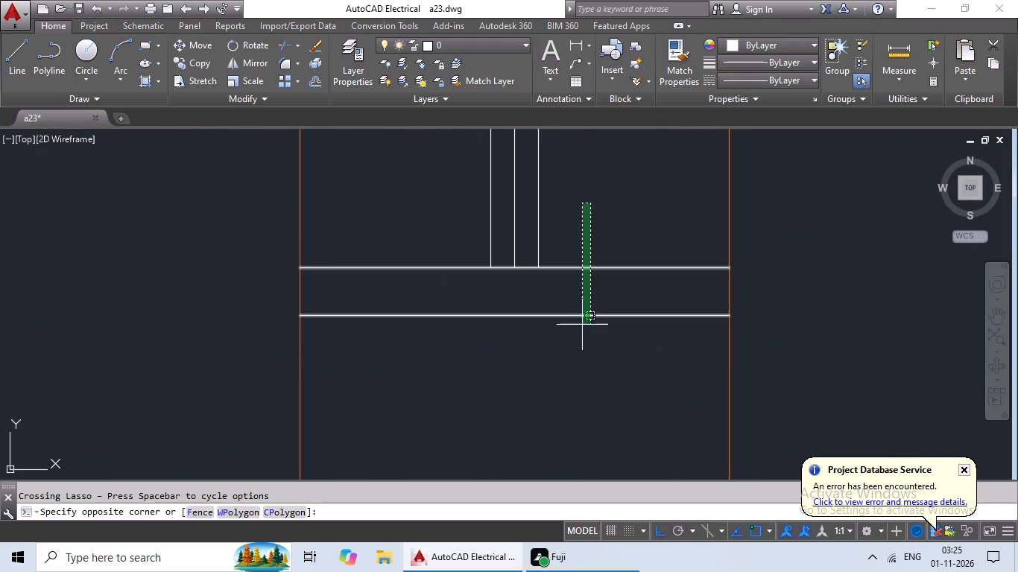
left_click_drag(570, 343, 455, 211)
scroll(715, 238, "down", 2)
middle_click_drag(680, 209, 592, 446)
scroll(587, 346, "down", 2)
middle_click_drag(571, 301, 527, 473)
scroll(536, 318, "up", 4)
left_click_drag(570, 214, 472, 335)
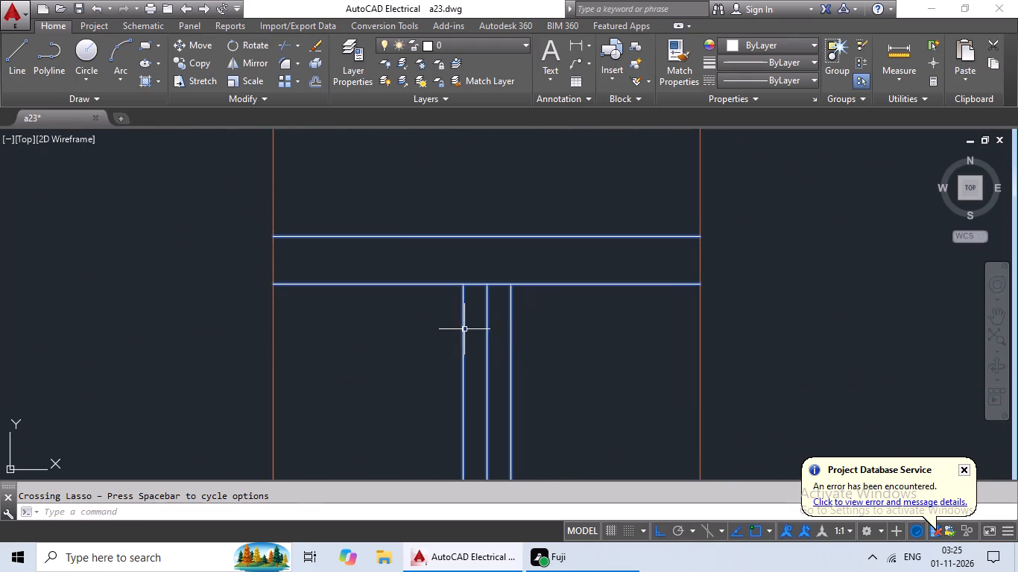
Add all lines of the south wall window in the small projecting southwest corner room to the selection.
scroll(602, 303, "down", 4)
middle_click_drag(606, 329, 553, 184)
scroll(550, 183, "up", 1)
scroll(604, 214, "down", 2)
middle_click_drag(666, 305, 588, 156)
scroll(626, 200, "down", 2)
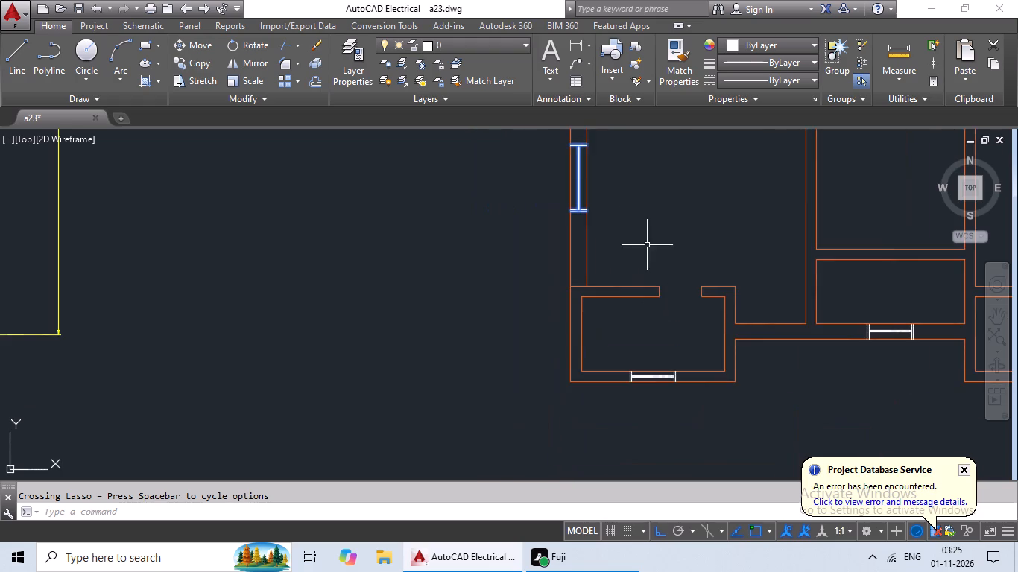
middle_click_drag(658, 258, 621, 162)
scroll(619, 291, "up", 4)
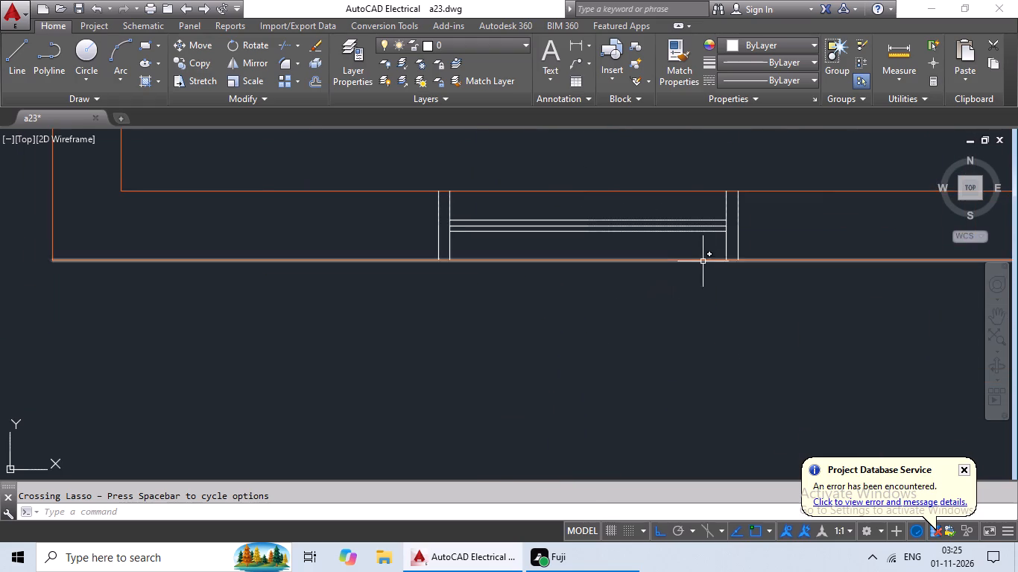
scroll(779, 220, "up", 3)
left_click_drag(776, 226, 380, 203)
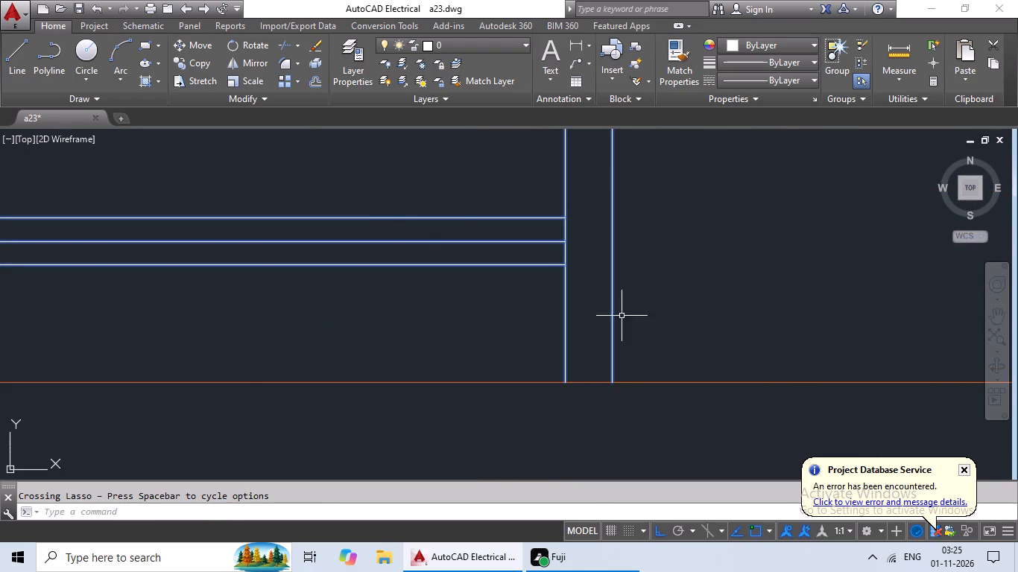
middle_click_drag(433, 332, 891, 419)
middle_click_drag(343, 387, 866, 378)
left_click_drag(505, 247, 489, 252)
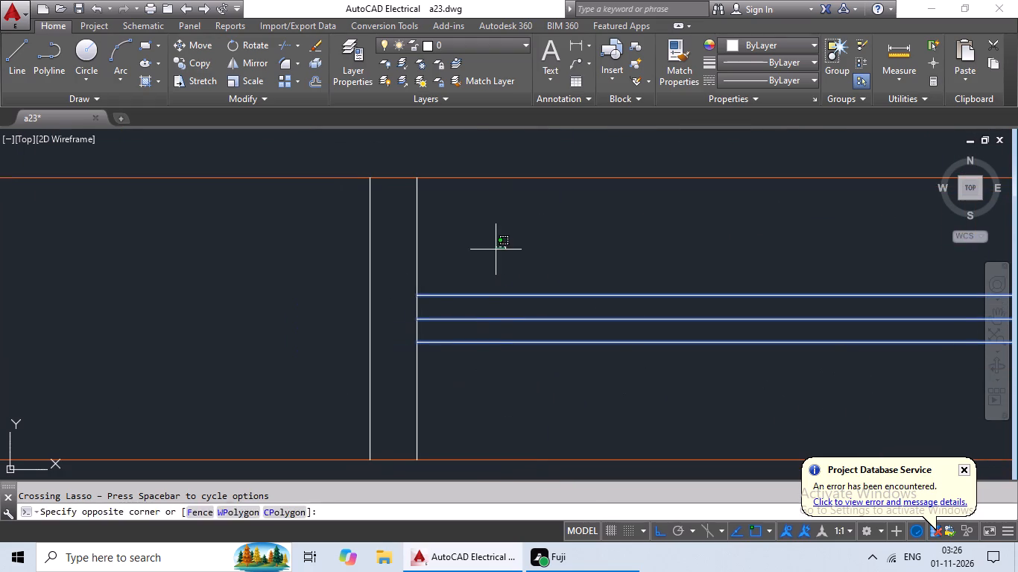
left_click_drag(489, 252, 295, 273)
Add all lines of the south wall window in the narrow room between the two projecting rooms to the selection.
scroll(558, 312, "down", 2)
middle_click_drag(687, 364, 218, 374)
scroll(467, 383, "down", 2)
middle_click_drag(589, 416, 103, 375)
scroll(499, 397, "down", 2)
middle_click_drag(538, 395, 338, 436)
scroll(484, 335, "up", 4)
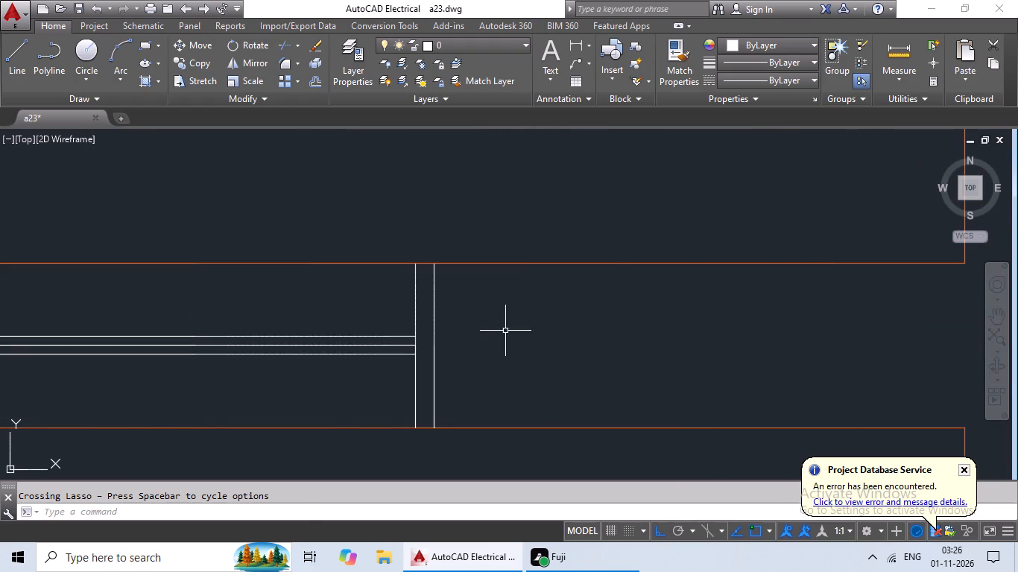
left_click_drag(537, 320, 221, 316)
middle_click_drag(241, 320, 736, 413)
left_click_drag(548, 384, 496, 410)
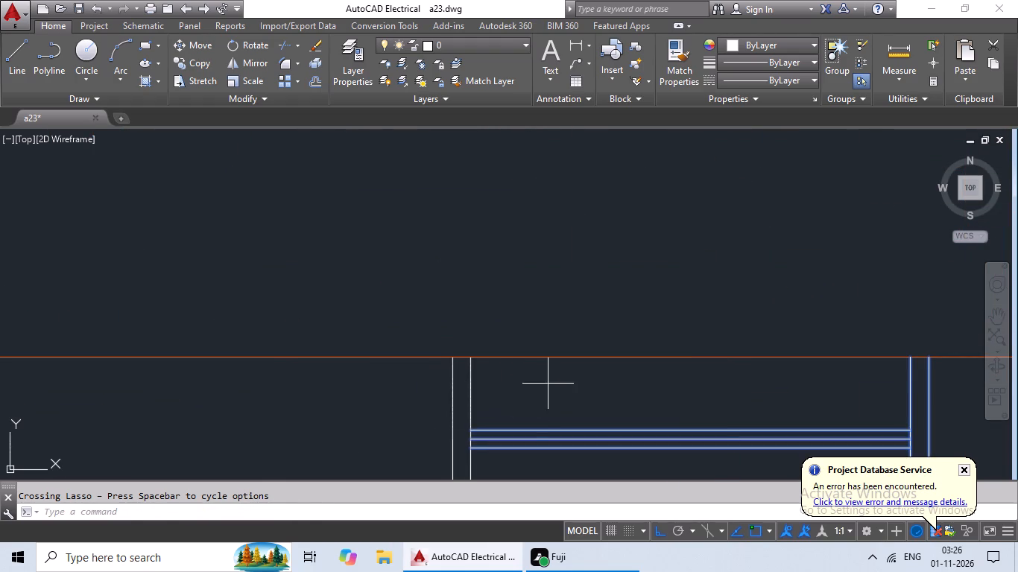
left_click_drag(496, 410, 311, 395)
Add all lines of the south wall window in the middle projecting room to the selection.
scroll(537, 411, "down", 3)
middle_click_drag(540, 415, 258, 328)
scroll(592, 398, "down", 1)
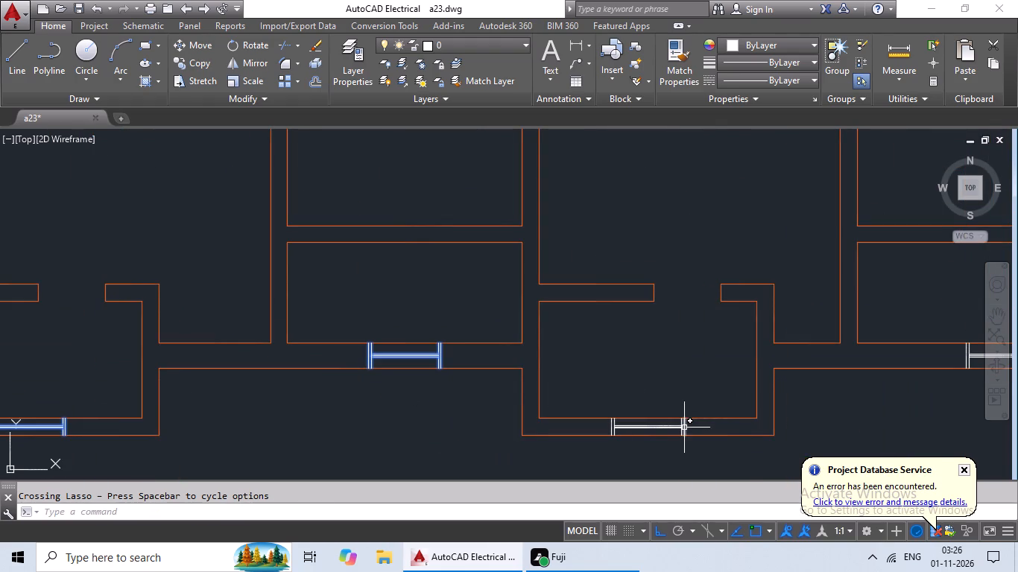
scroll(684, 430, "up", 6)
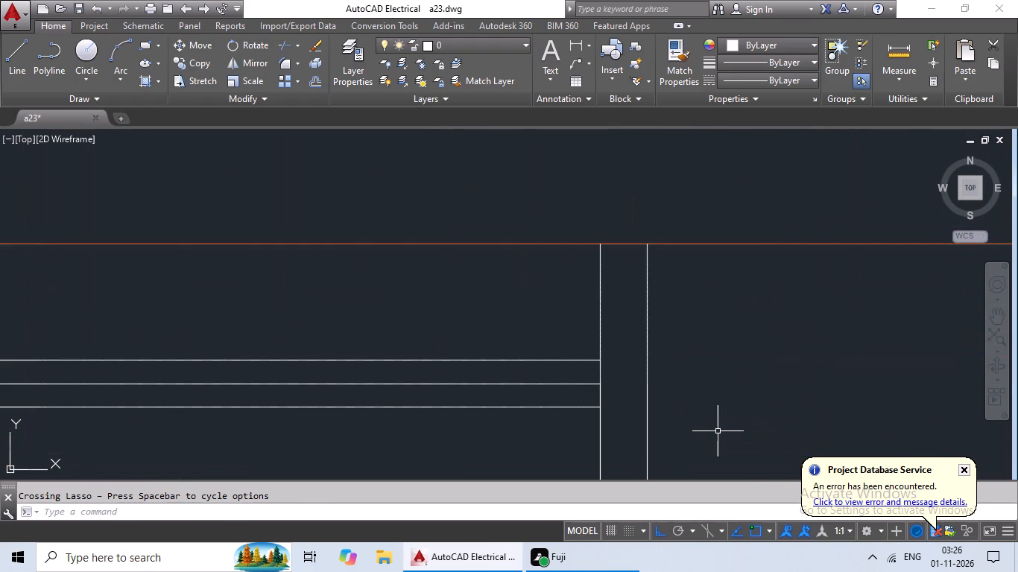
left_click_drag(747, 382, 336, 329)
middle_click_drag(370, 333, 842, 381)
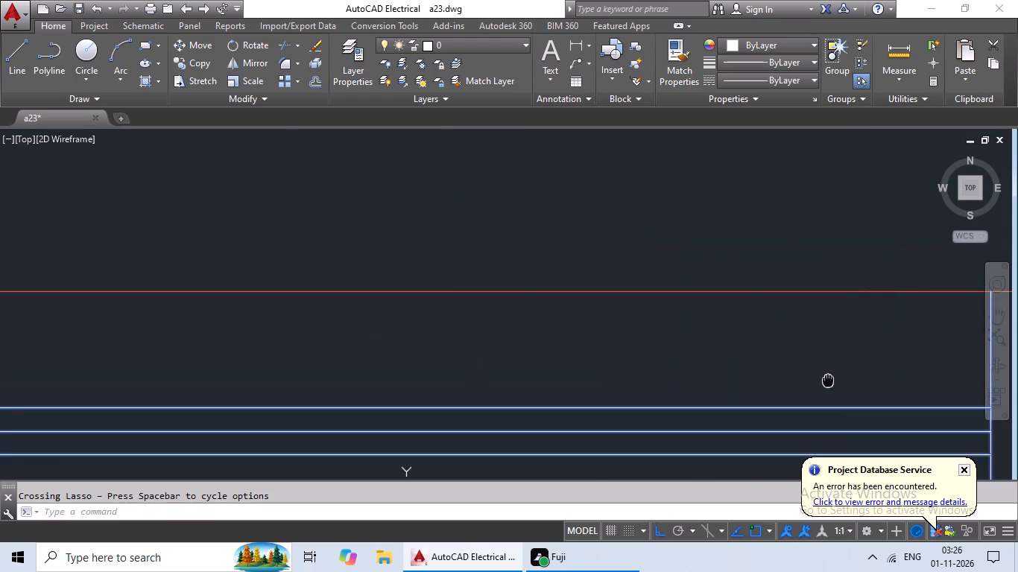
middle_click_drag(842, 381, 867, 381)
scroll(562, 393, "down", 2)
middle_click_drag(524, 393, 768, 352)
scroll(563, 355, "up", 2)
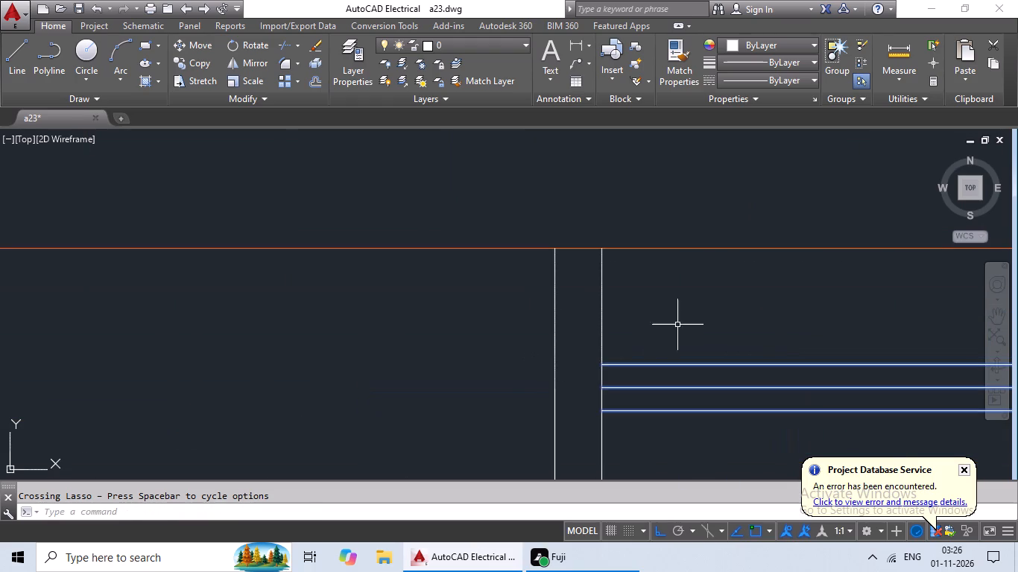
left_click_drag(677, 324, 429, 331)
Add the pane lines and both end-line pairs of the south wall window in the narrow southeast corner room to the selection.
scroll(619, 370, "down", 2)
middle_click_drag(690, 393, 261, 314)
scroll(317, 327, "down", 2)
scroll(459, 352, "down", 2)
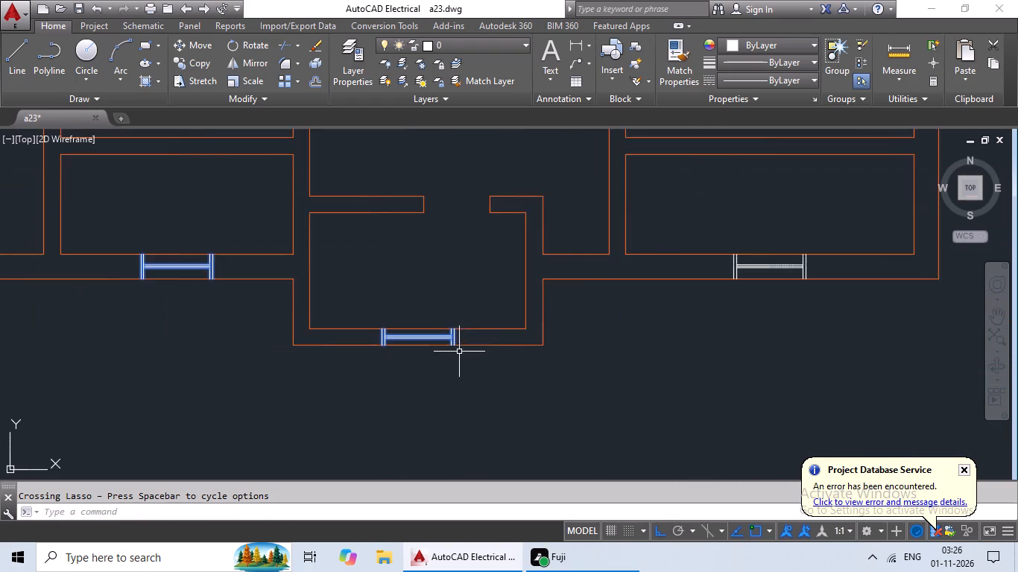
middle_click_drag(501, 360, 249, 429)
scroll(539, 336, "up", 4)
left_click_drag(701, 310, 697, 322)
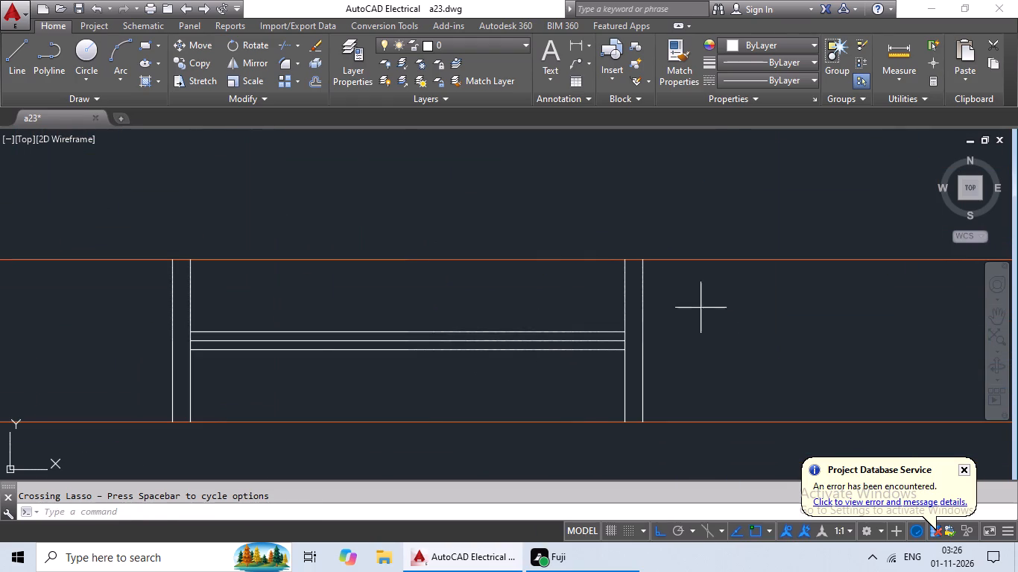
left_click_drag(697, 322, 320, 311)
middle_click_drag(320, 311, 509, 311)
left_click_drag(476, 296, 307, 333)
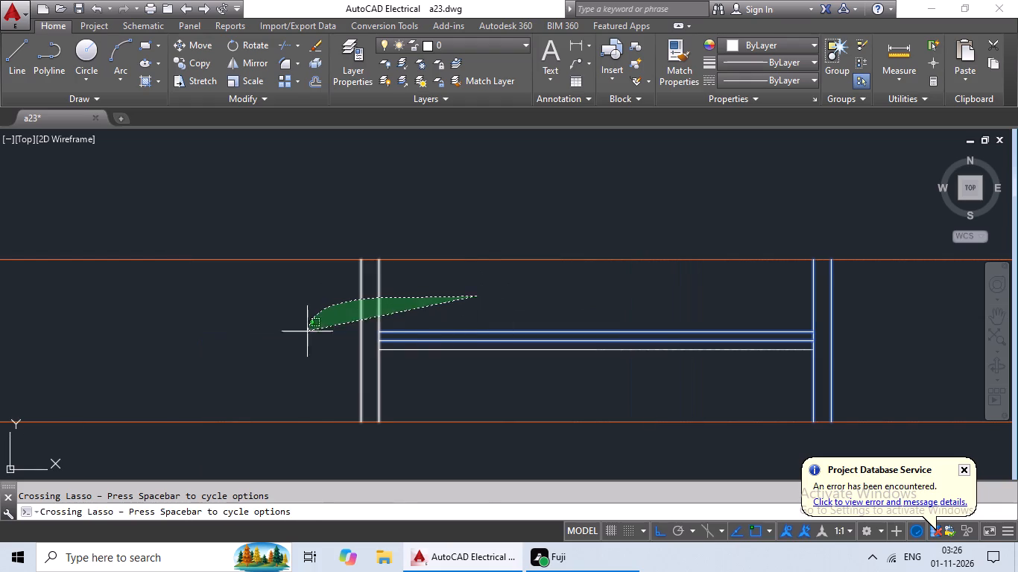
left_click_drag(307, 333, 461, 358)
Add all lines of the east wall window in the large southeast room, including both end-line pairs, to the selection.
scroll(519, 357, "down", 4)
scroll(581, 381, "down", 2)
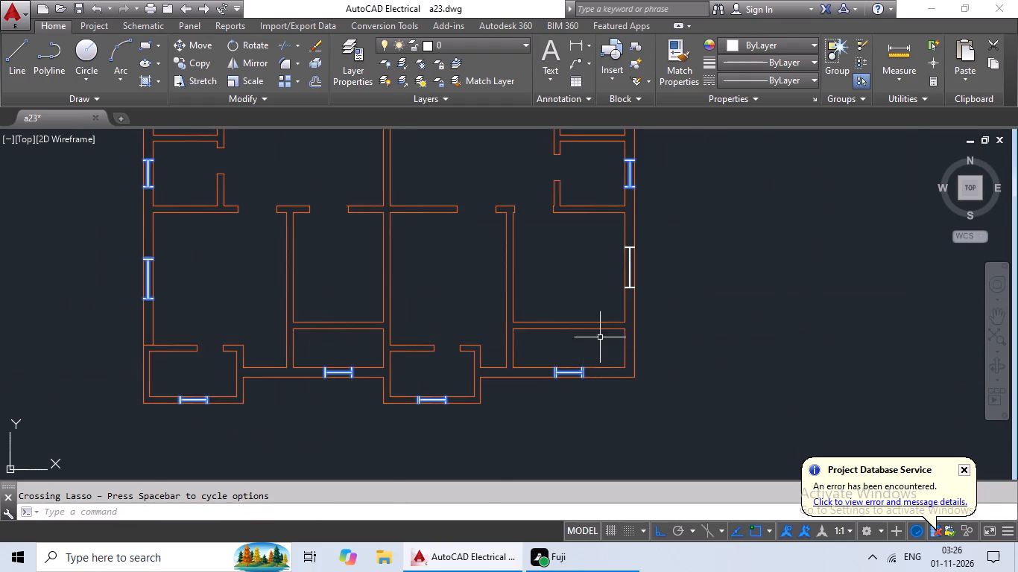
middle_click_drag(599, 337, 517, 443)
scroll(550, 398, "up", 7)
left_click_drag(546, 349, 546, 374)
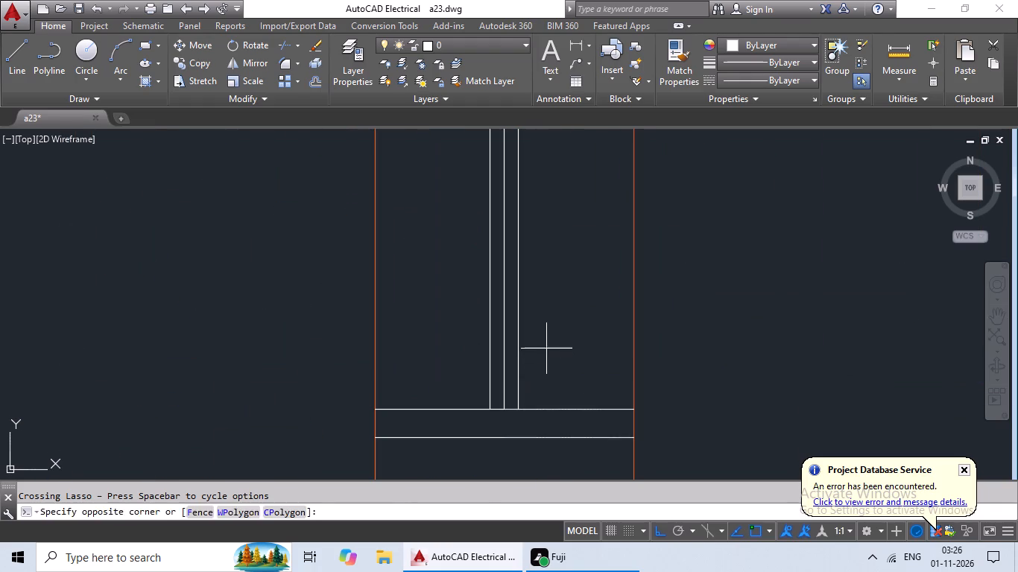
left_click_drag(546, 374, 435, 362)
scroll(512, 318, "down", 2)
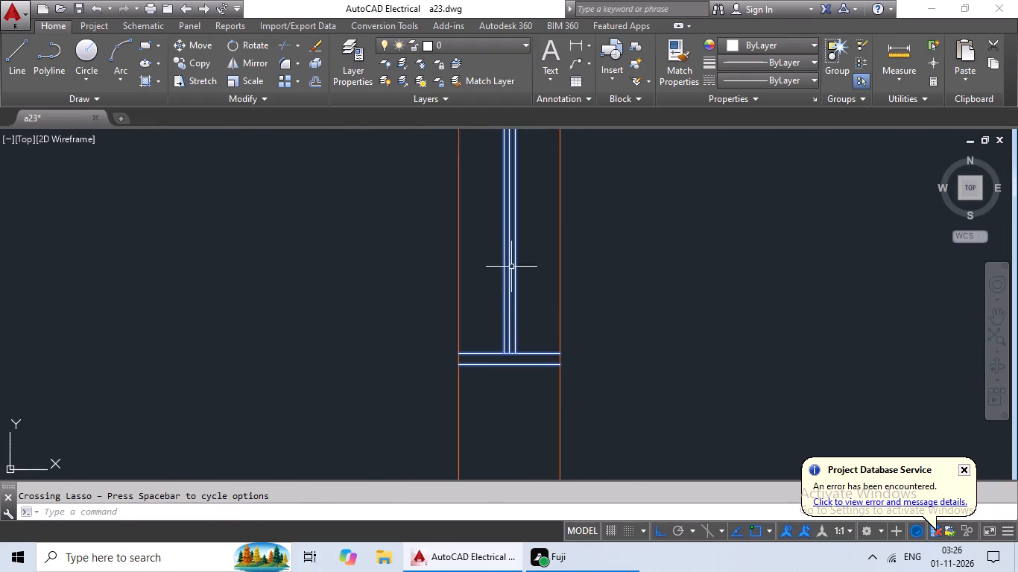
middle_click_drag(542, 226, 499, 340)
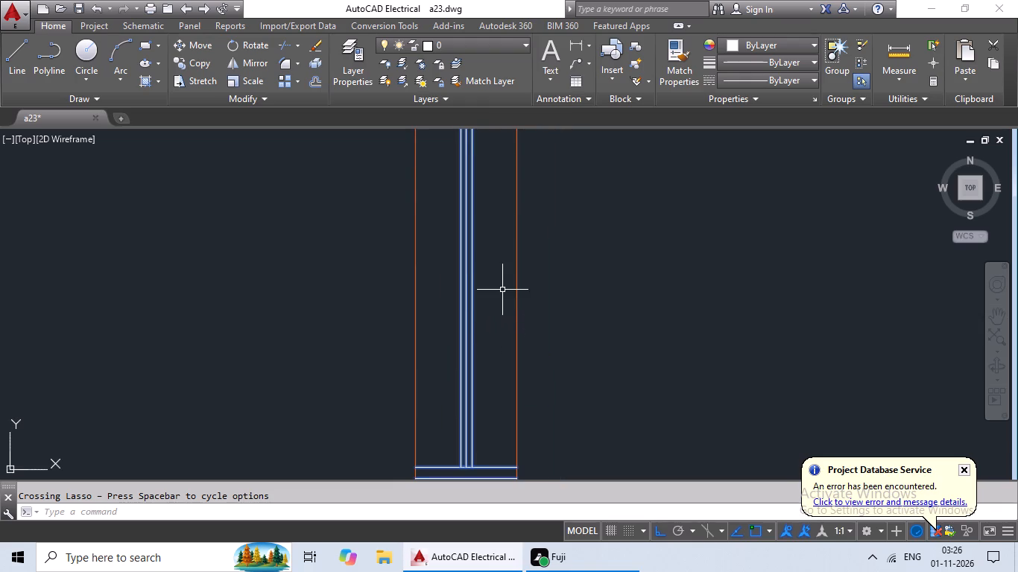
middle_click_drag(508, 283, 488, 401)
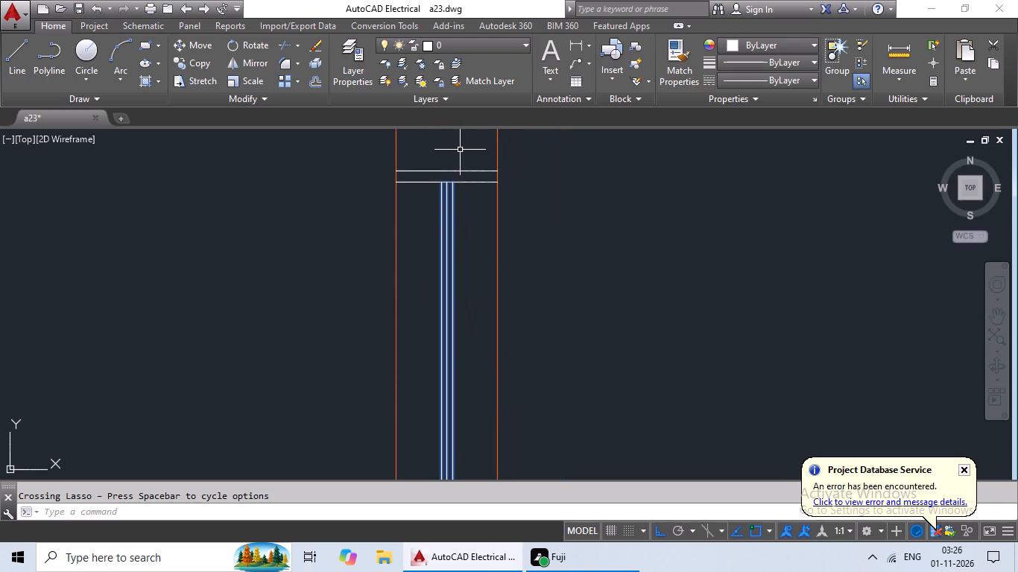
scroll(455, 150, "up", 2)
left_click_drag(492, 167, 399, 275)
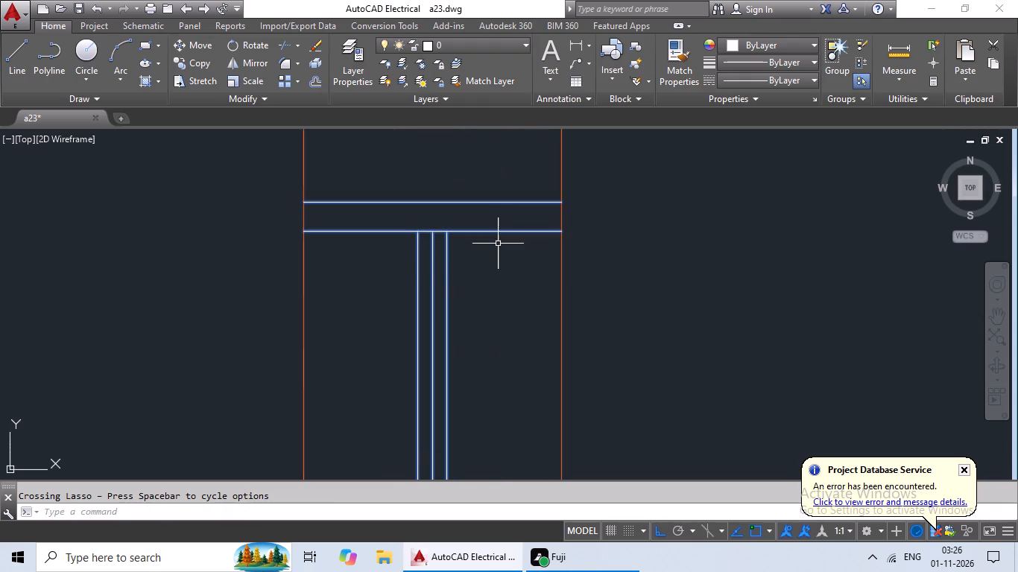
Set the colour of all the selected window lines to green 88,186,72 and clear the selection.
scroll(501, 240, "down", 5)
scroll(608, 265, "down", 5)
middle_click_drag(664, 229, 505, 383)
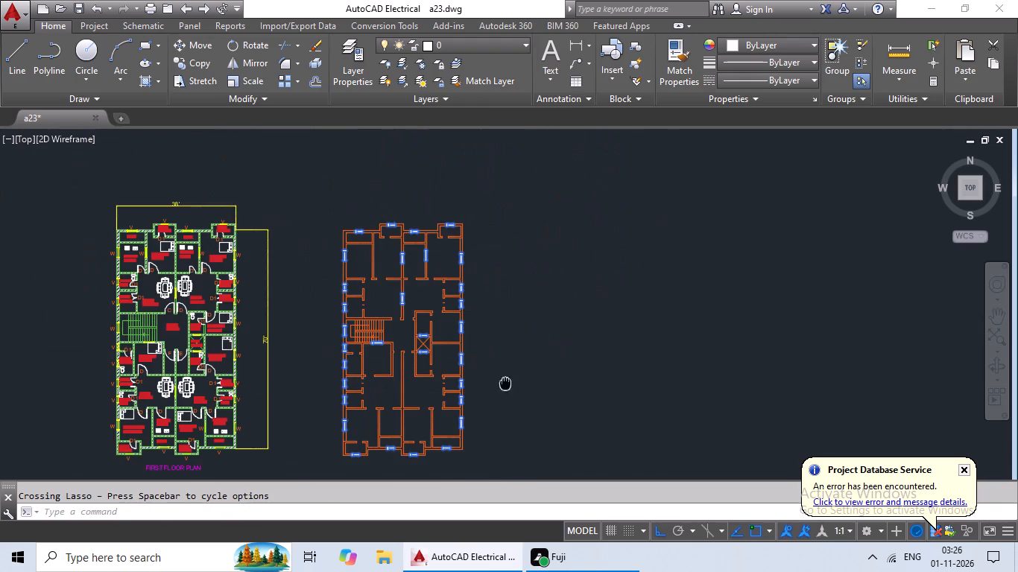
left_click(813, 45)
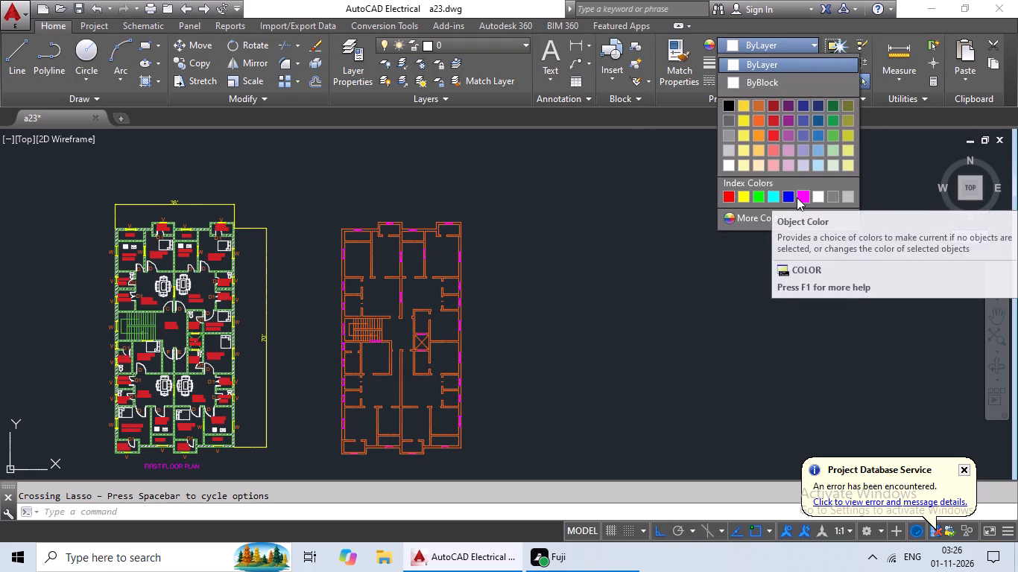
left_click(831, 136)
key("Escape")
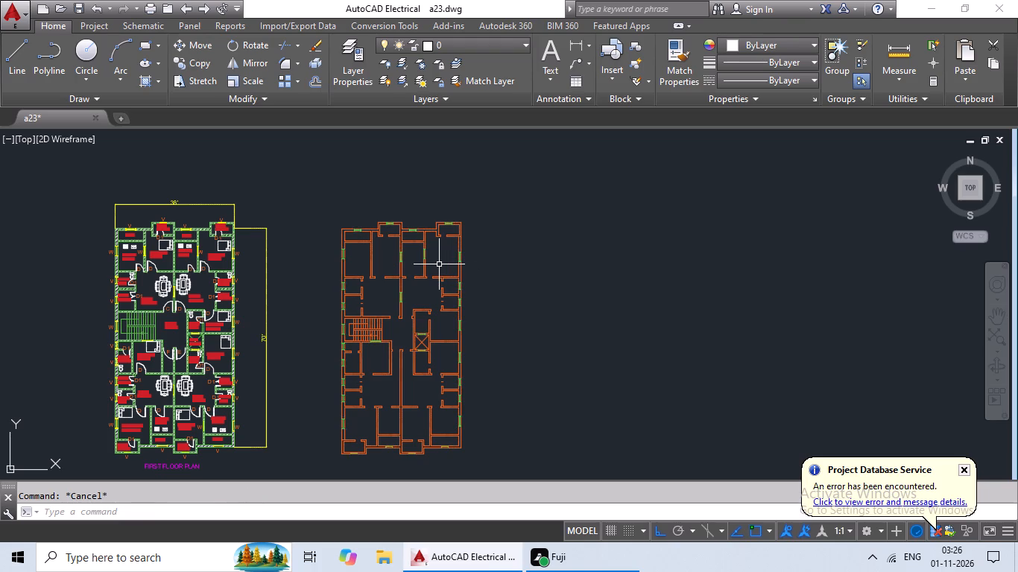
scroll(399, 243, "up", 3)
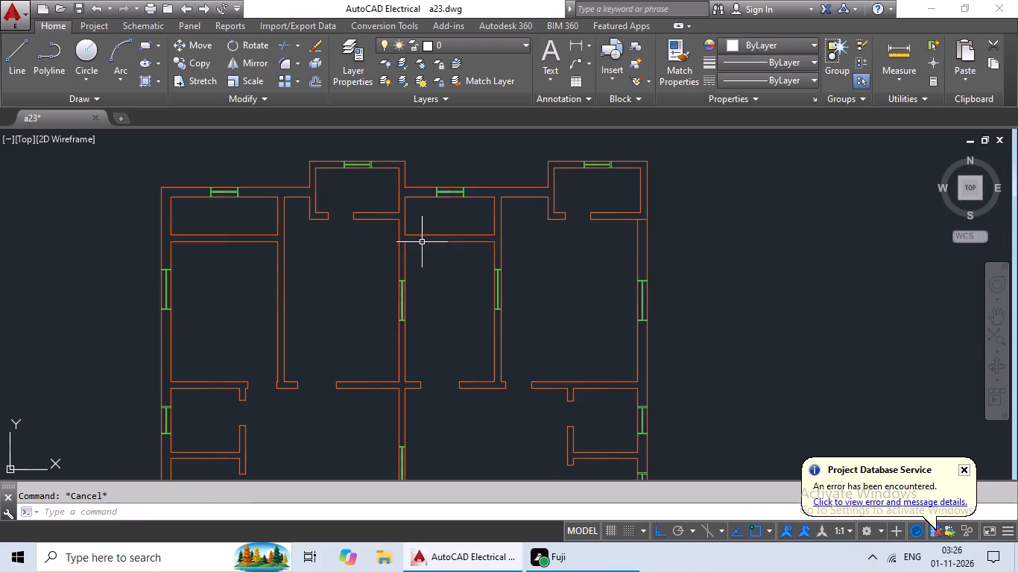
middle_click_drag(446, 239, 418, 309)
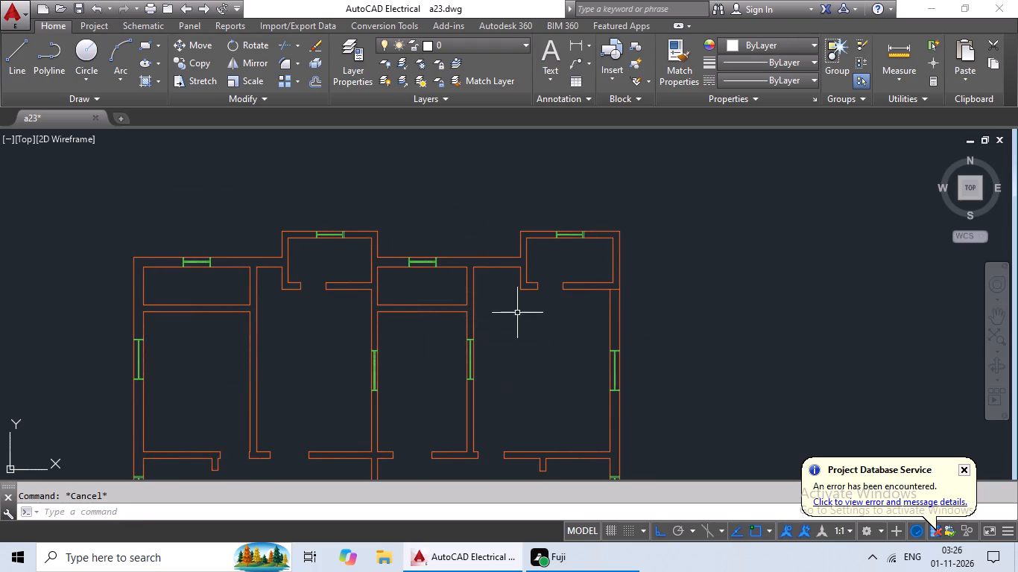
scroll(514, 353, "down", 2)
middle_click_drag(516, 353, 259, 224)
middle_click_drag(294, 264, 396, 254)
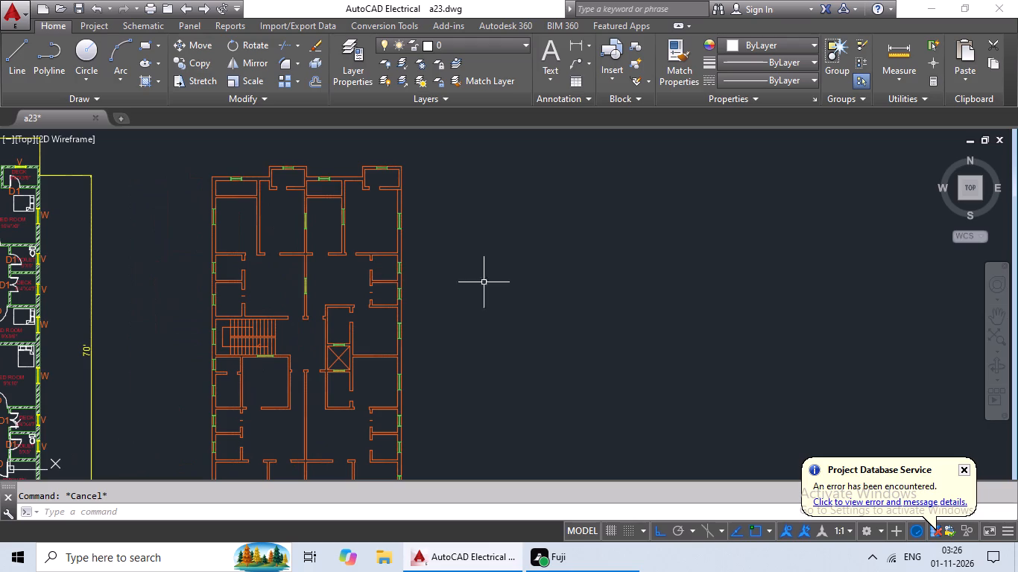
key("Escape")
Place four Door - Metric blocks from the tool palettes in the empty area east of the orange plan, then close the palettes.
type("TP")
key("space")
key("space")
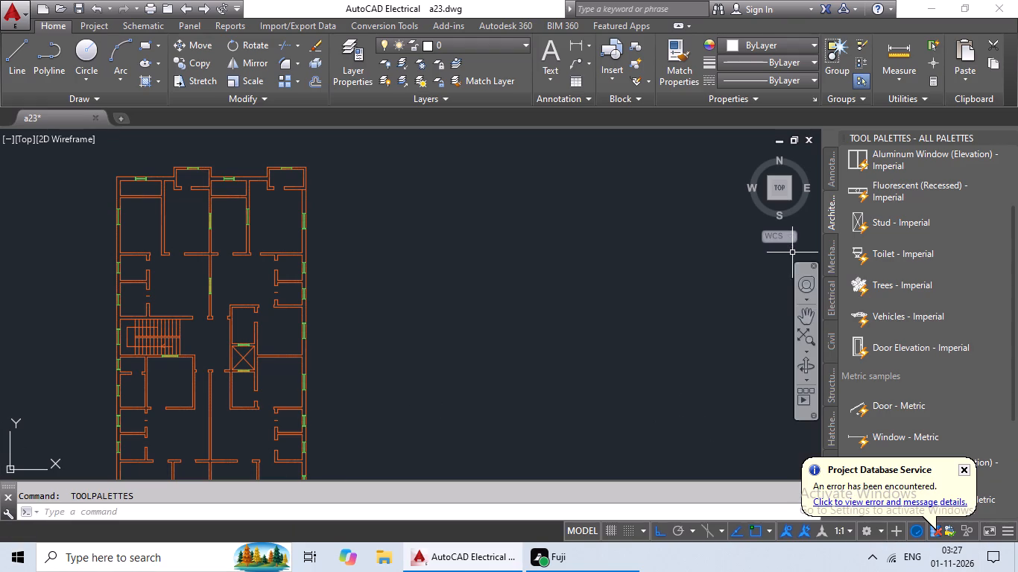
double_click(917, 407)
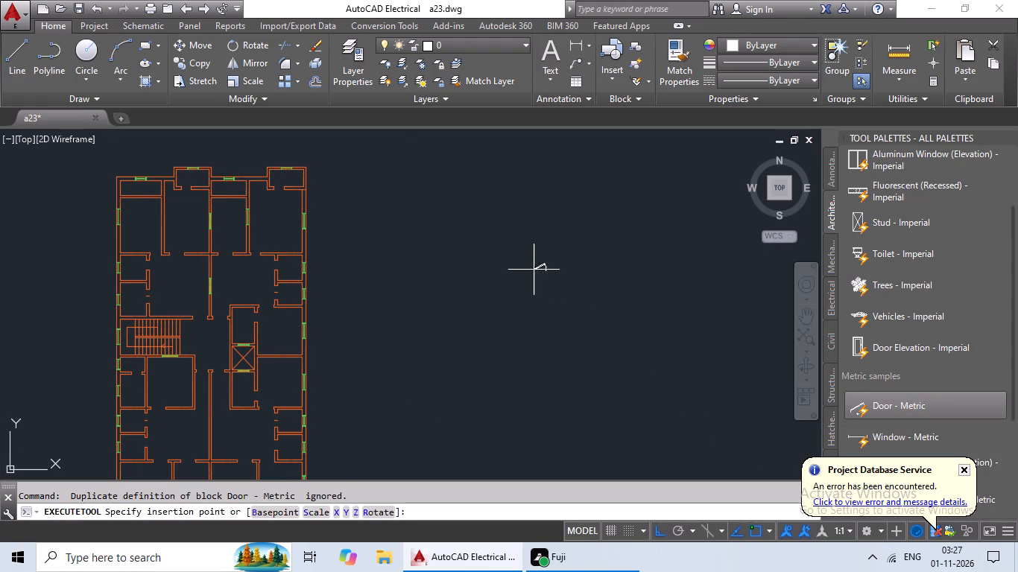
left_click(528, 261)
double_click(920, 405)
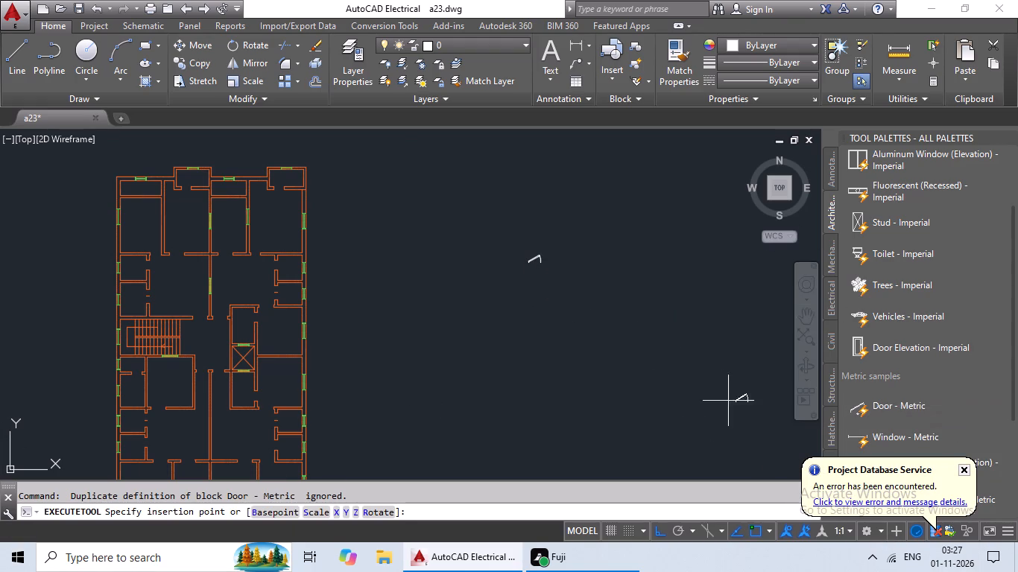
left_click(474, 335)
double_click(913, 401)
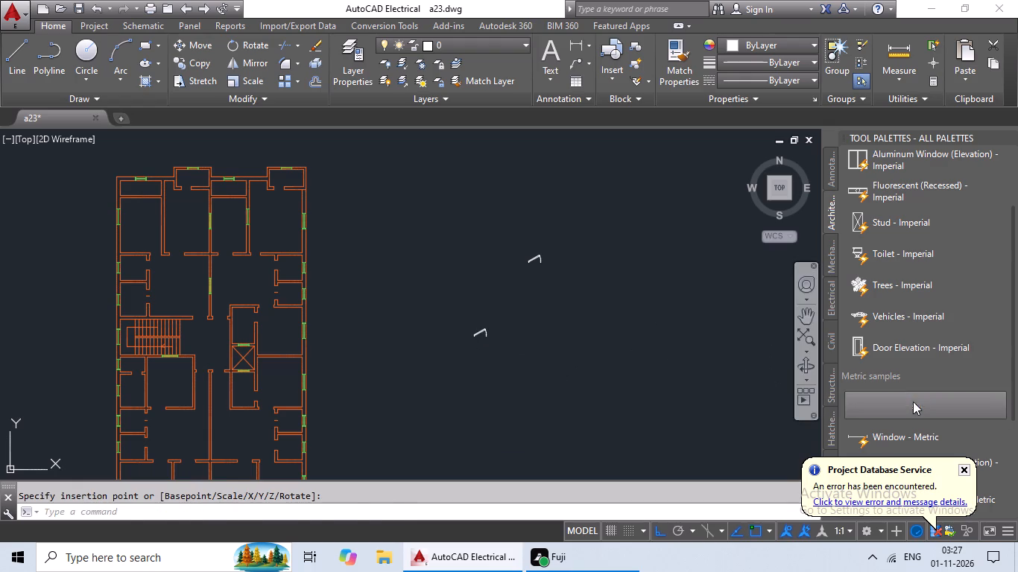
left_click(642, 255)
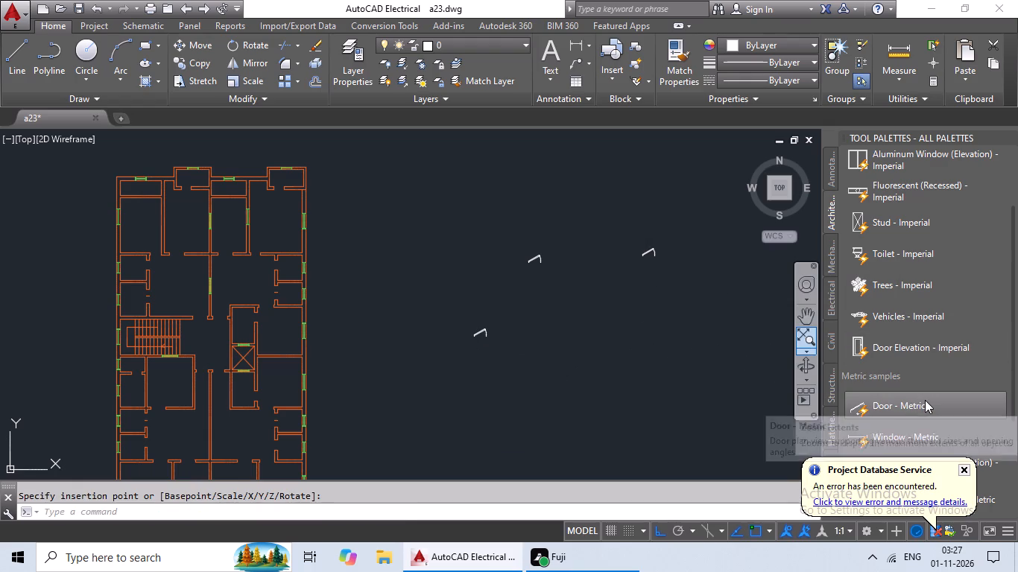
left_click(913, 403)
left_click_drag(913, 403, 883, 410)
left_click(599, 352)
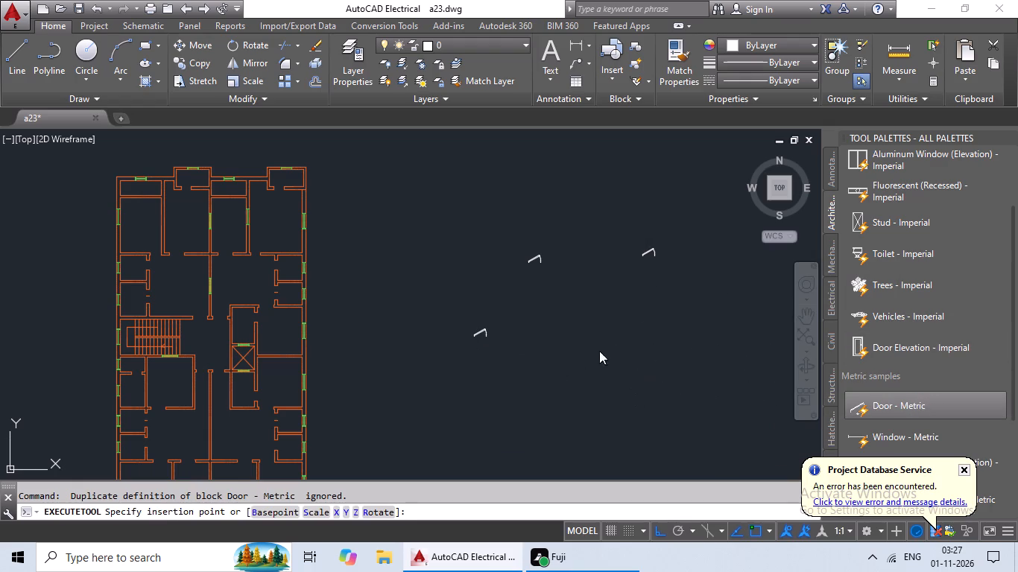
left_click(1008, 131)
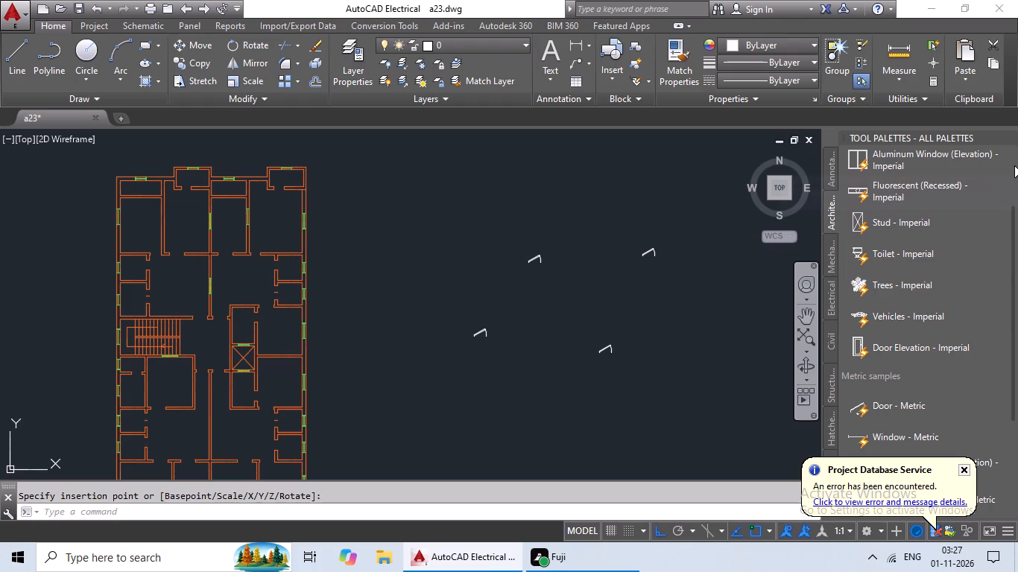
scroll(1002, 170, "down", 3)
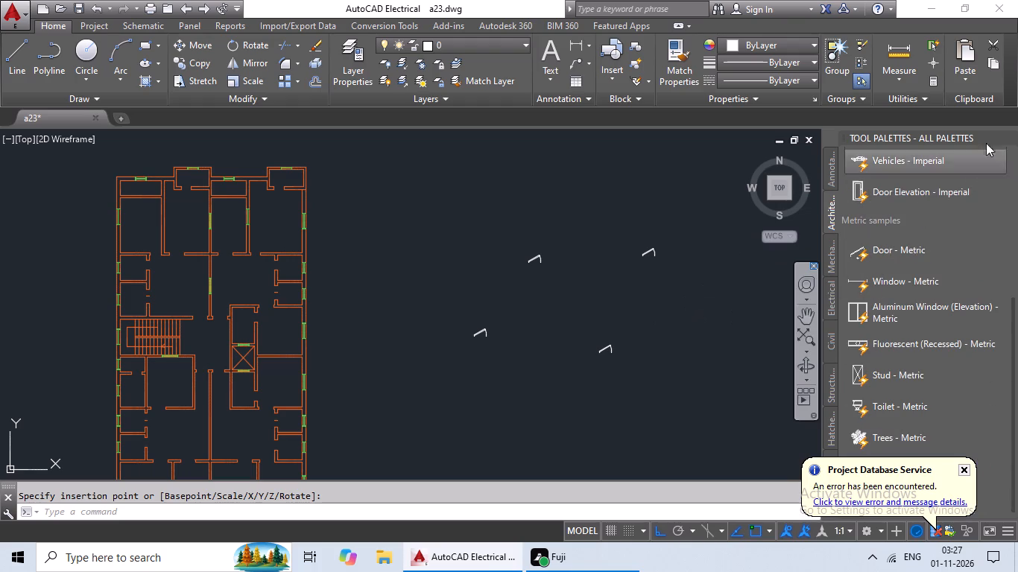
left_click(1011, 138)
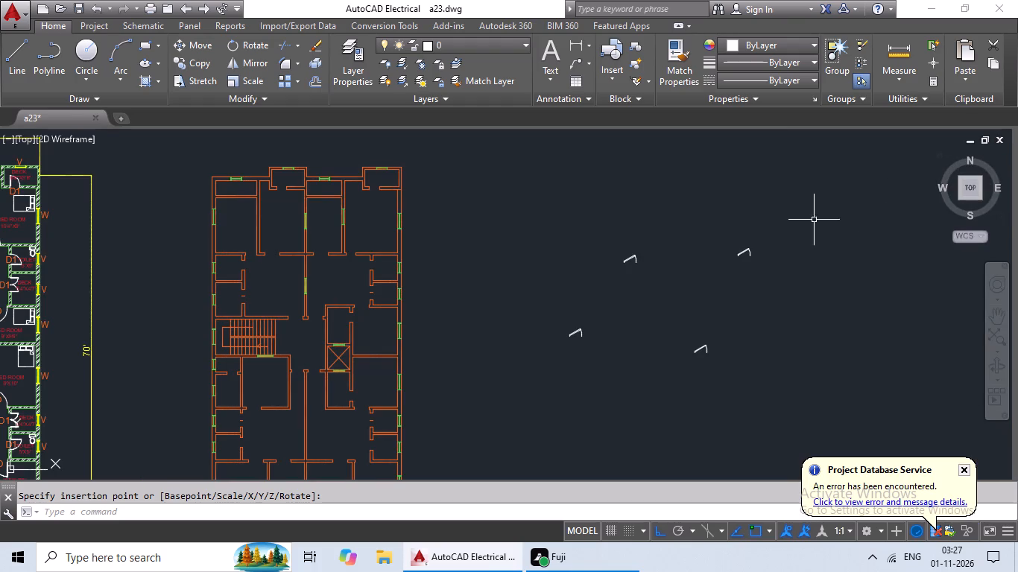
Set the opening angle of the northwesternmost loose door block to Open 90º.
left_click(635, 255)
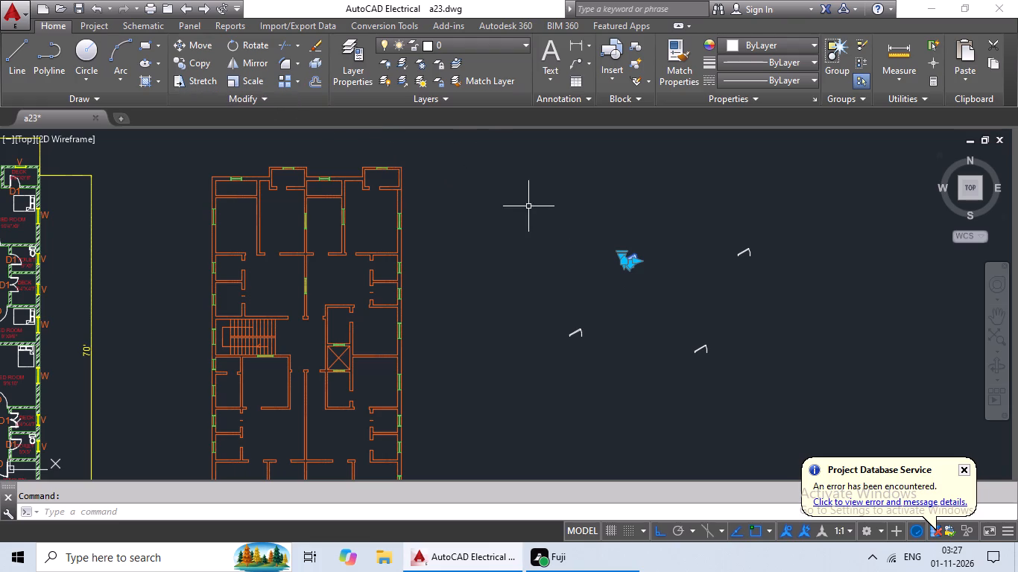
scroll(636, 259, "up", 3)
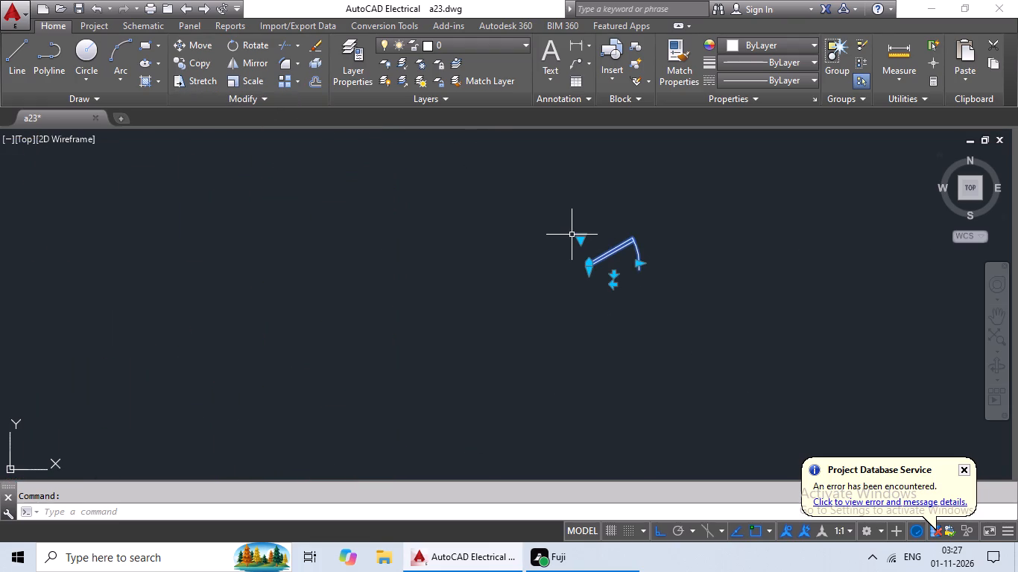
left_click(580, 237)
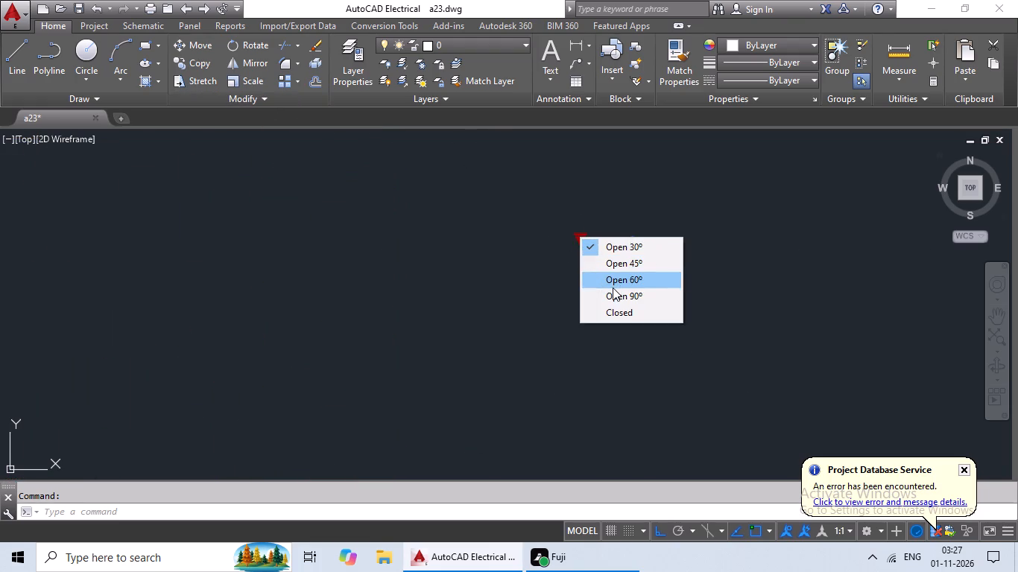
left_click(613, 287)
left_click(580, 235)
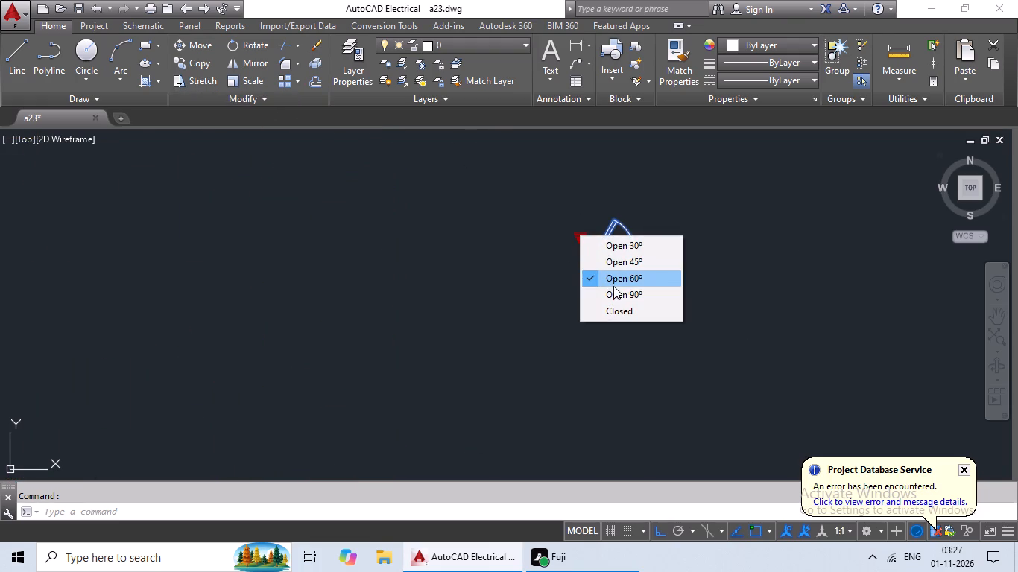
left_click(614, 286)
left_click(580, 235)
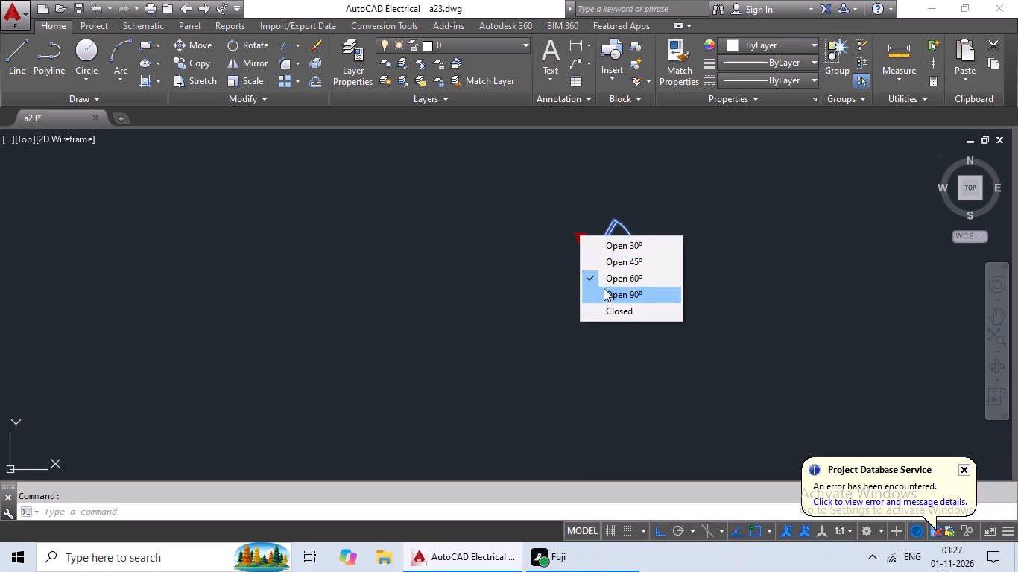
left_click(606, 294)
Examine the door symbols and their placement in the northern half of the labelled first floor plan.
scroll(632, 263, "down", 5)
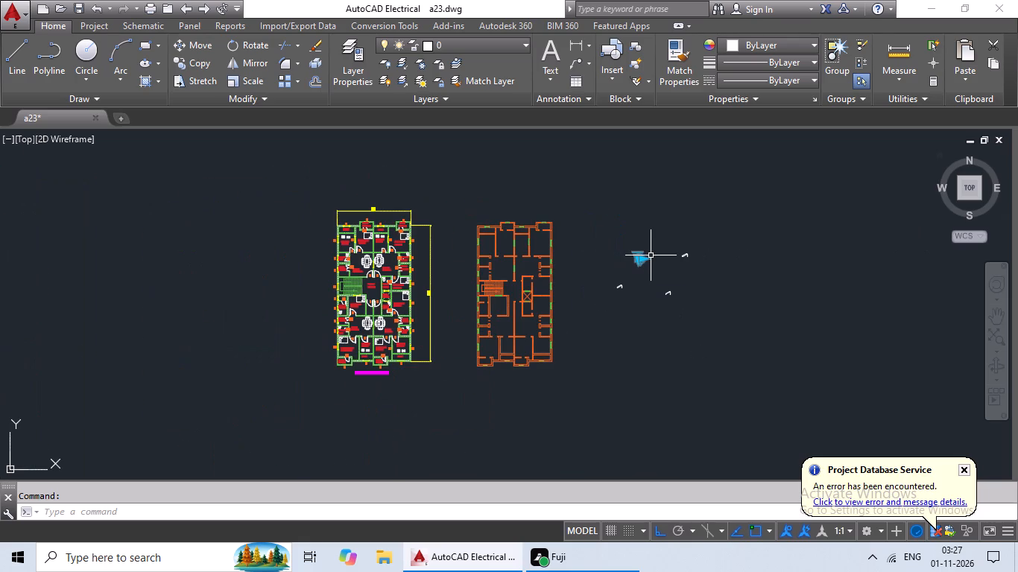
scroll(610, 287, "up", 3)
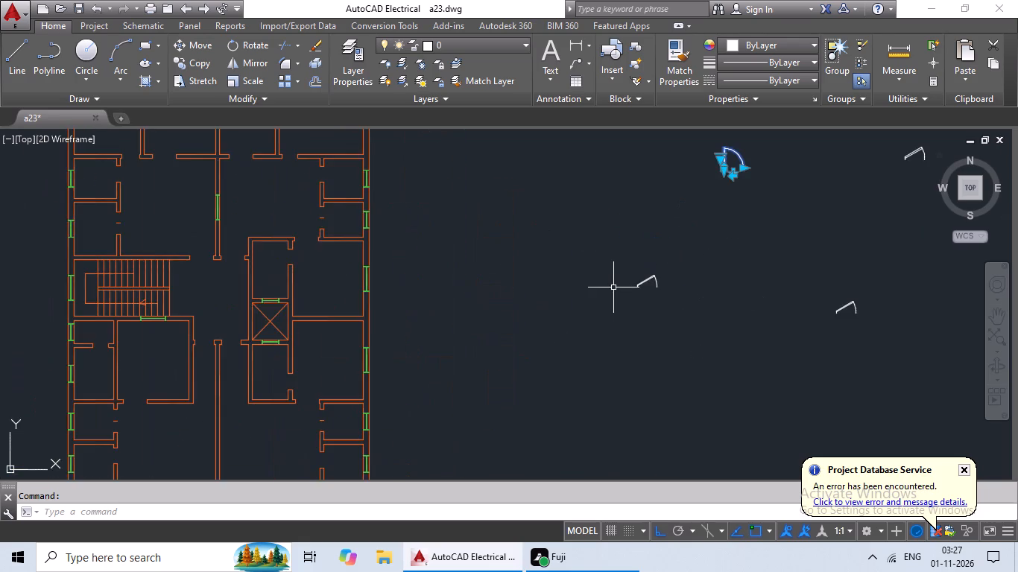
scroll(613, 287, "down", 3)
scroll(319, 226, "up", 4)
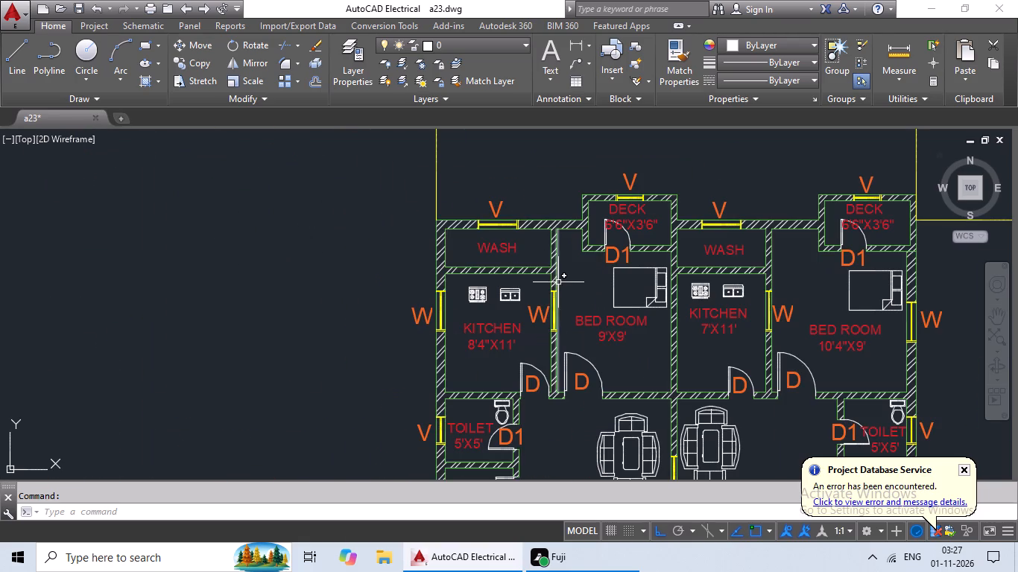
middle_click_drag(559, 282, 360, 287)
middle_click_drag(399, 310, 297, 237)
scroll(568, 297, "down", 1)
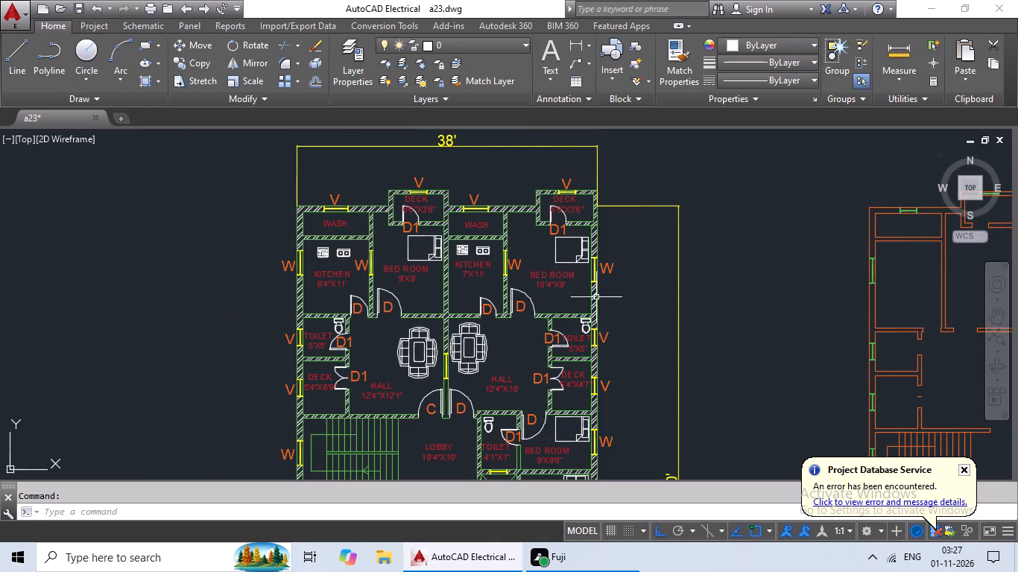
middle_click_drag(685, 287, 217, 283)
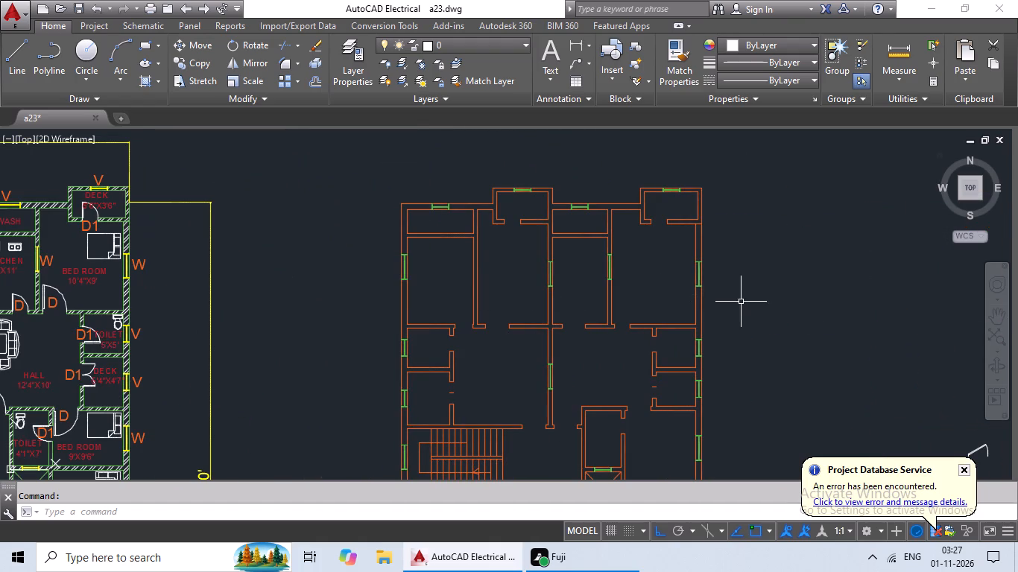
Copy the door block opened to 90º and paste it at the west jamb of the northwest kitchen's south doorway.
middle_click_drag(759, 301, 563, 271)
middle_click_drag(660, 299, 534, 247)
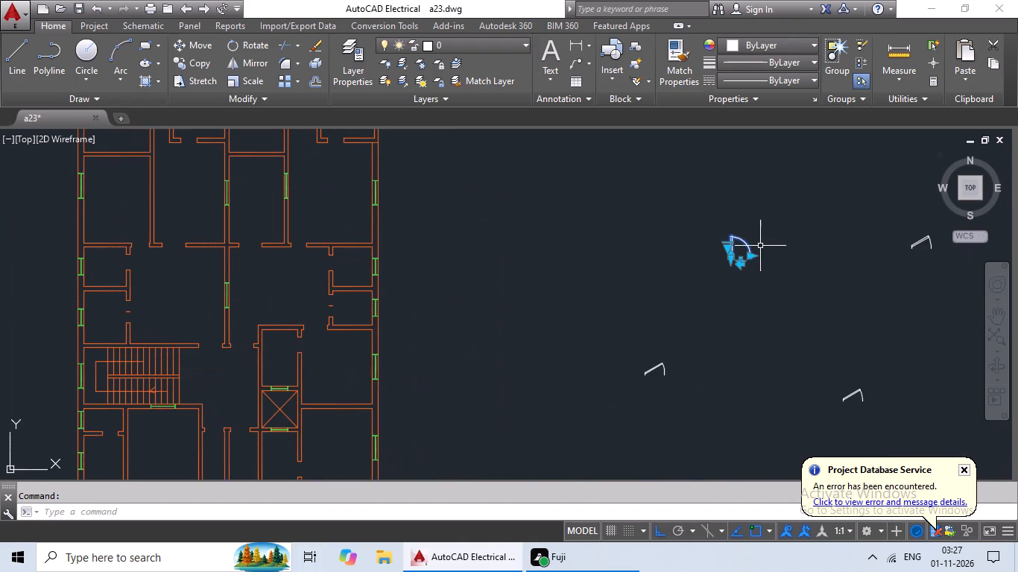
key("ctrl+c")
key("ctrl+v")
middle_click_drag(508, 303, 708, 337)
scroll(335, 293, "up", 4)
scroll(292, 183, "up", 2)
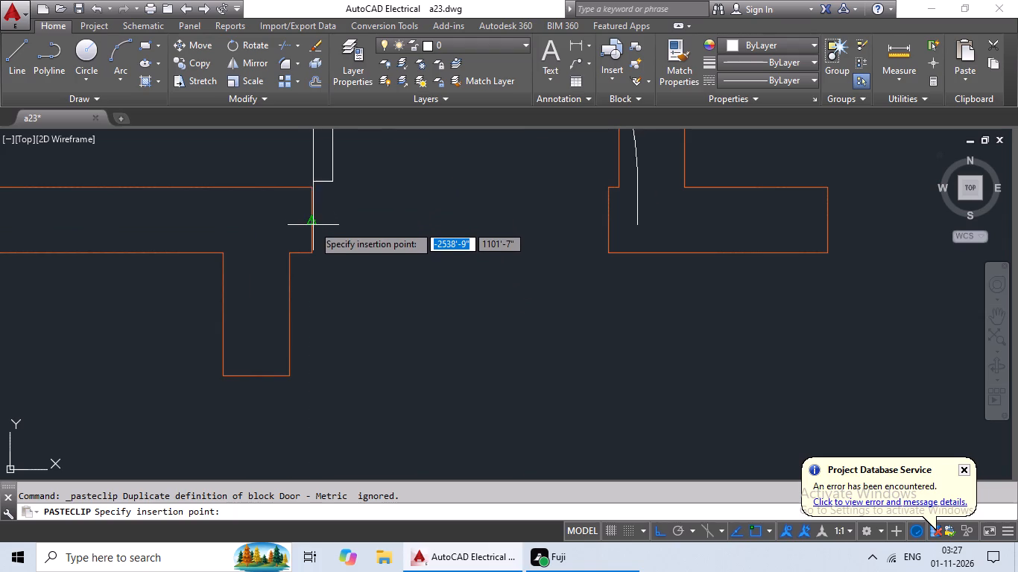
left_click(309, 219)
scroll(415, 218, "down", 3)
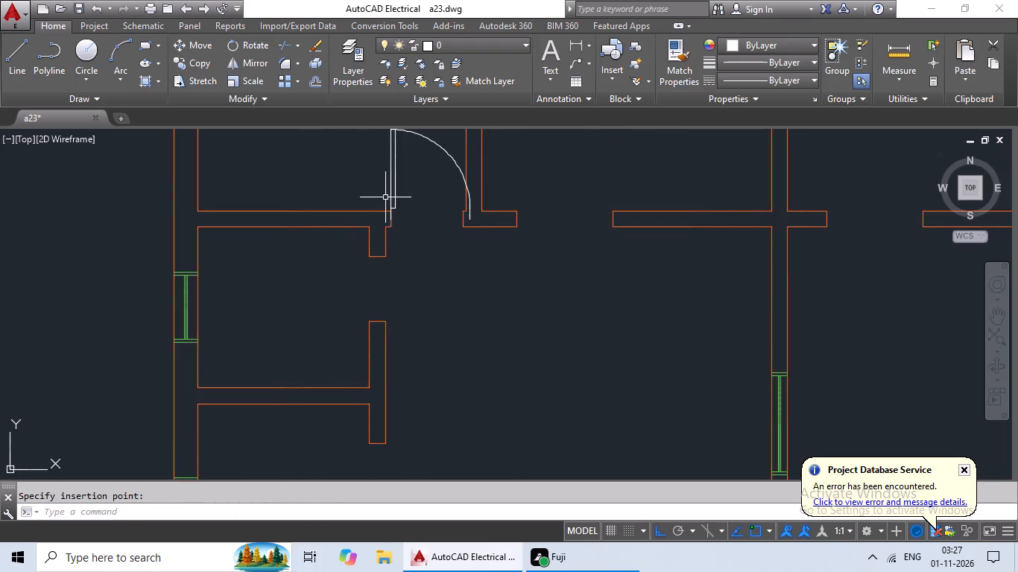
Scale the northwest kitchen's door block by reference from its west jamb so its width matches the doorway opening.
left_click(403, 191)
left_click(391, 200)
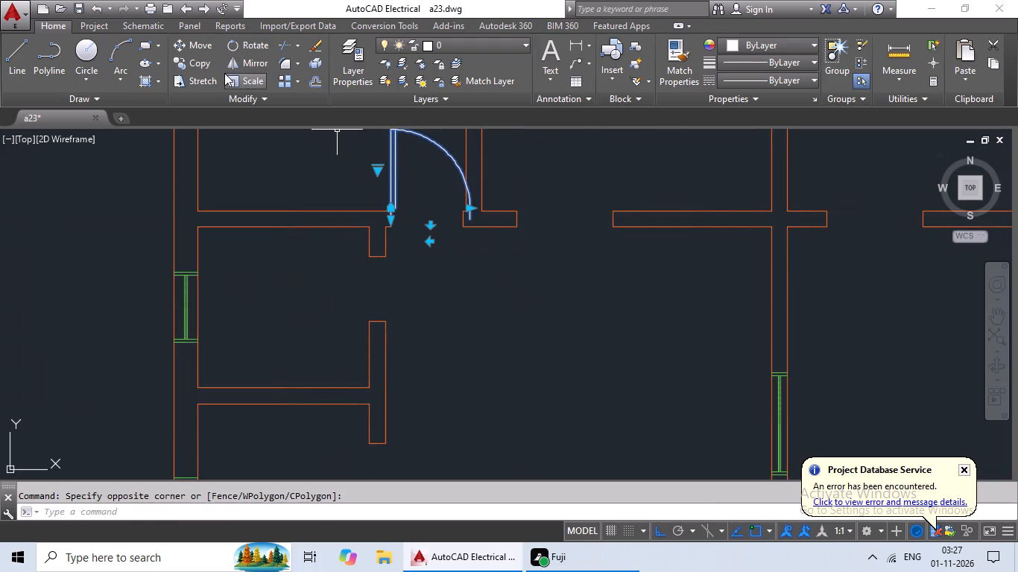
left_click(224, 73)
scroll(367, 197, "up", 2)
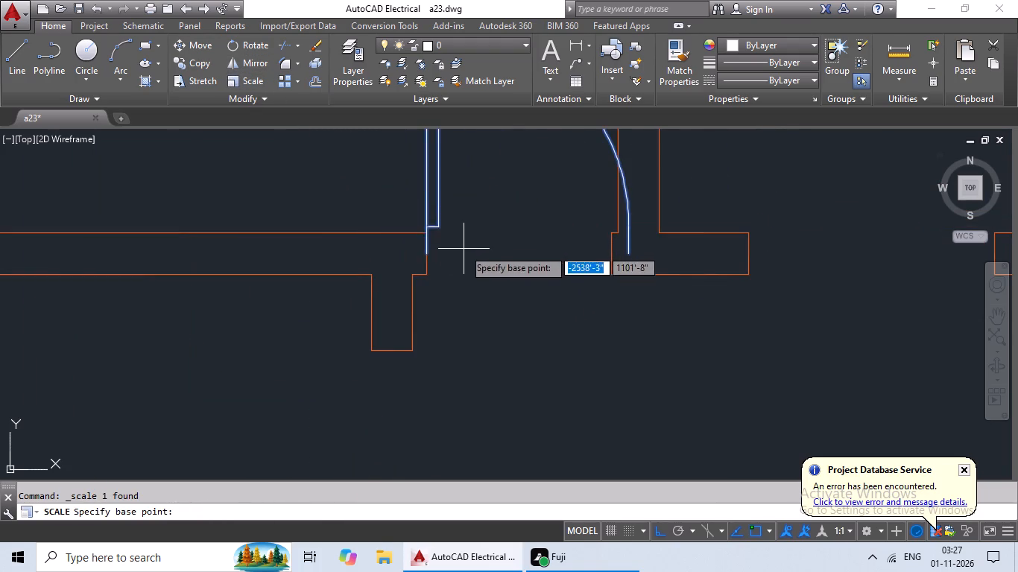
scroll(464, 249, "up", 2)
left_click(369, 262)
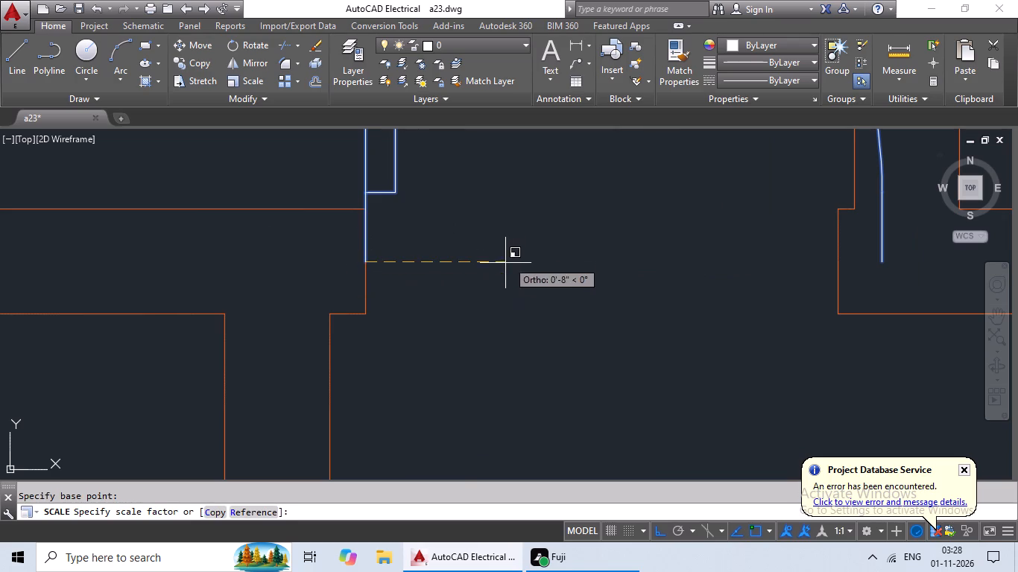
left_click(246, 515)
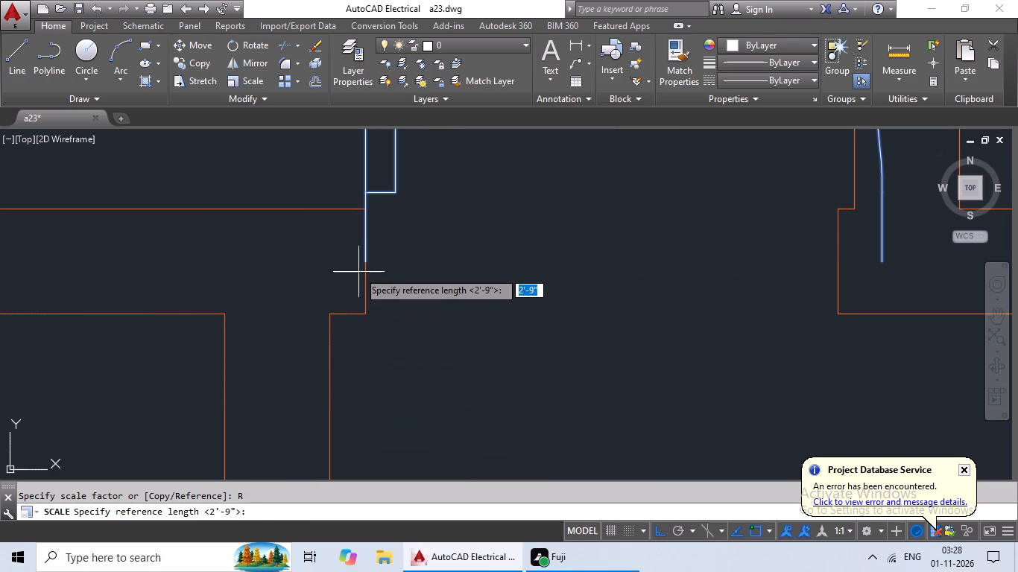
left_click(364, 260)
scroll(593, 259, "down", 2)
middle_click_drag(593, 258, 407, 294)
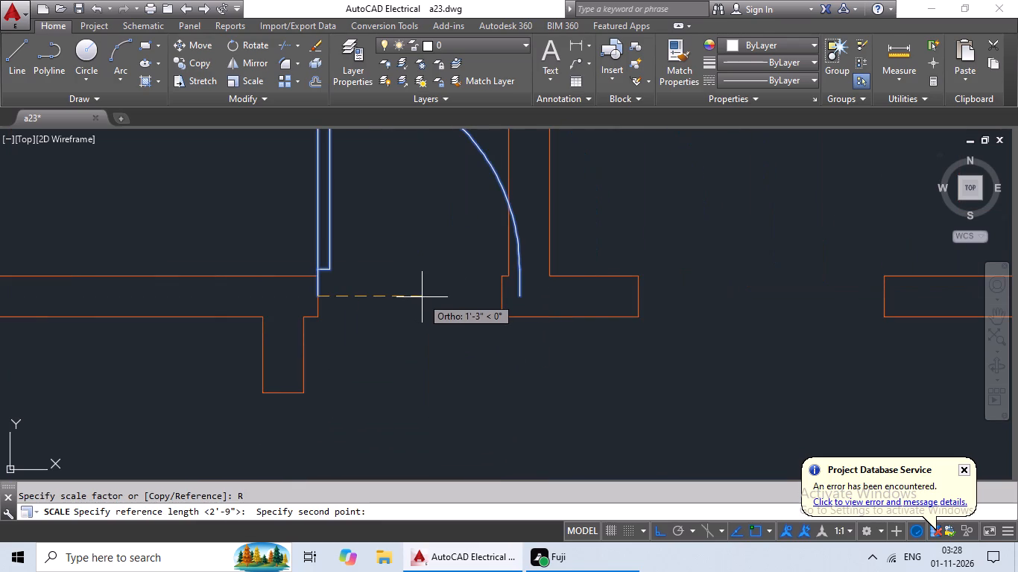
left_click(522, 296)
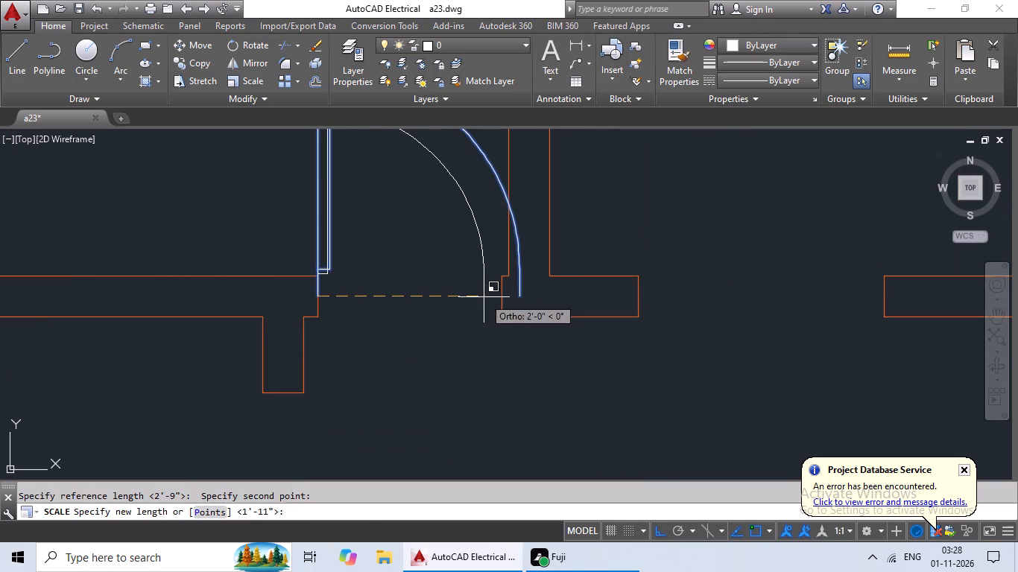
left_click(505, 293)
Copy the scaled kitchen door and paste it at the west jamb of the northern west deck's south doorway.
scroll(546, 280, "down", 3)
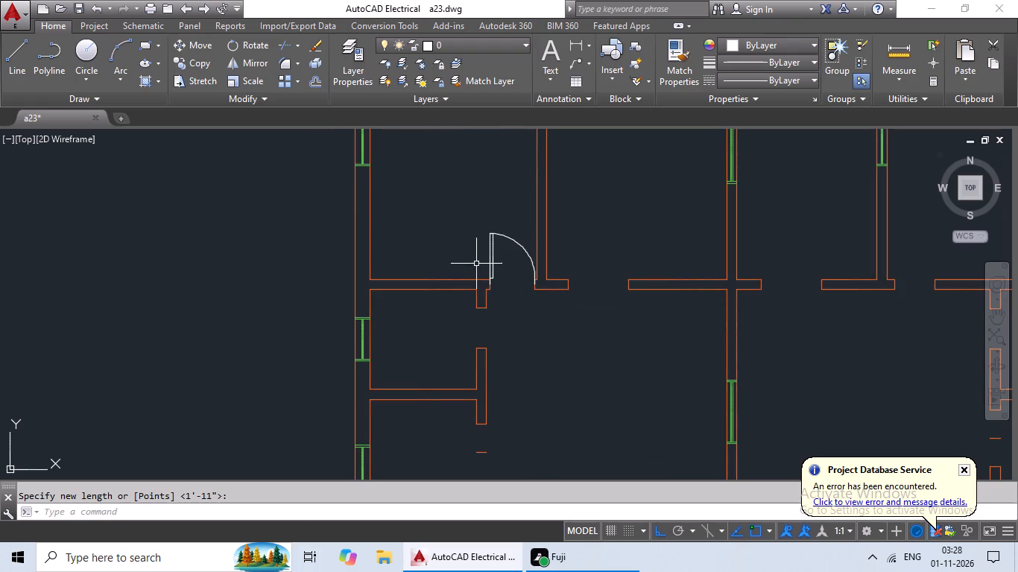
left_click(492, 255)
key("ctrl+c")
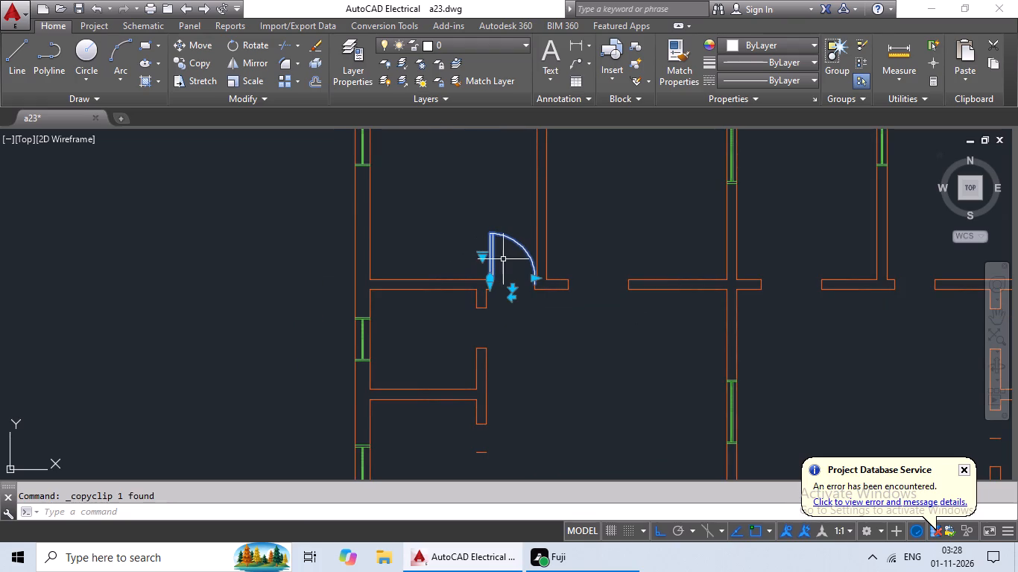
key("ctrl+v")
scroll(512, 255, "down", 2, "ctrl")
middle_click_drag(567, 213, 546, 293)
scroll(539, 237, "up", 4)
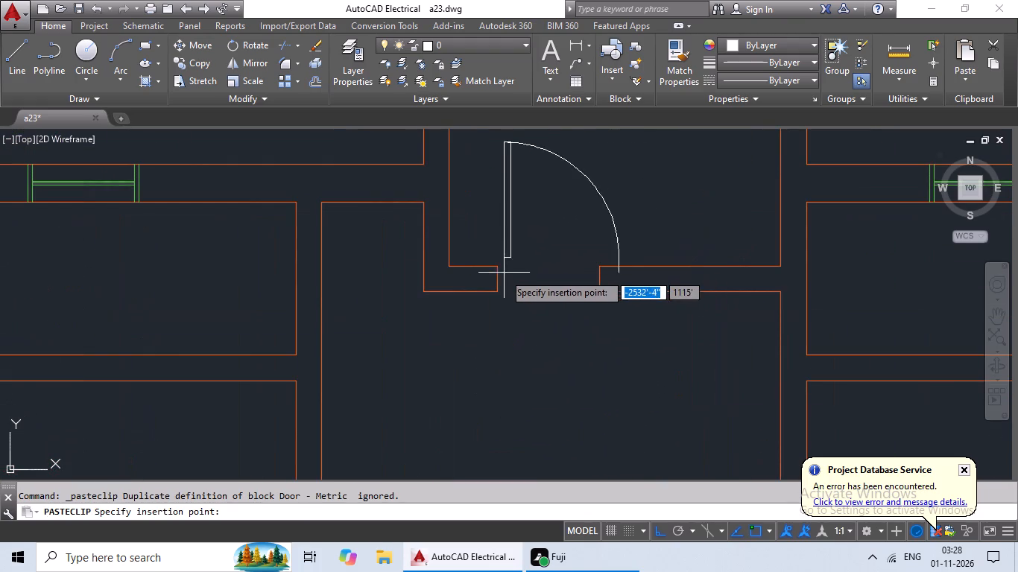
scroll(499, 285, "up", 2)
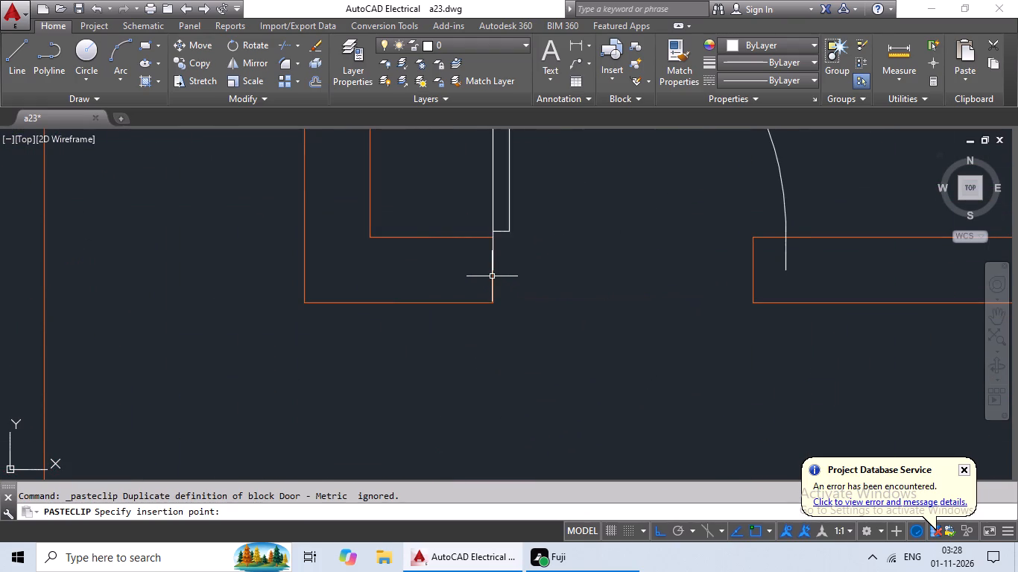
left_click(492, 276)
Scale the west deck's door block by reference from its west jamb to fit the width of the doorway.
scroll(560, 263, "down", 2)
left_click(540, 249)
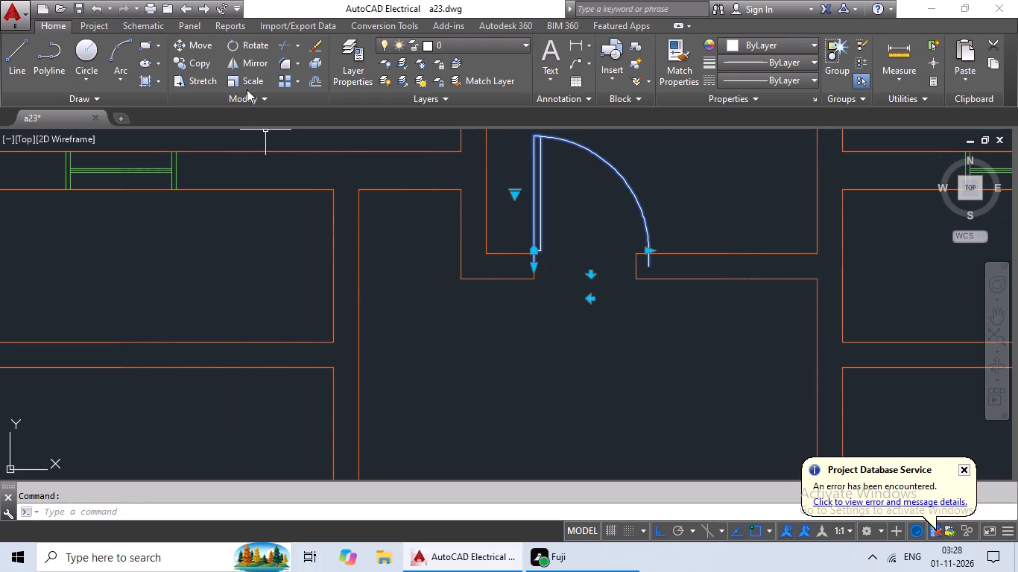
left_click(247, 82)
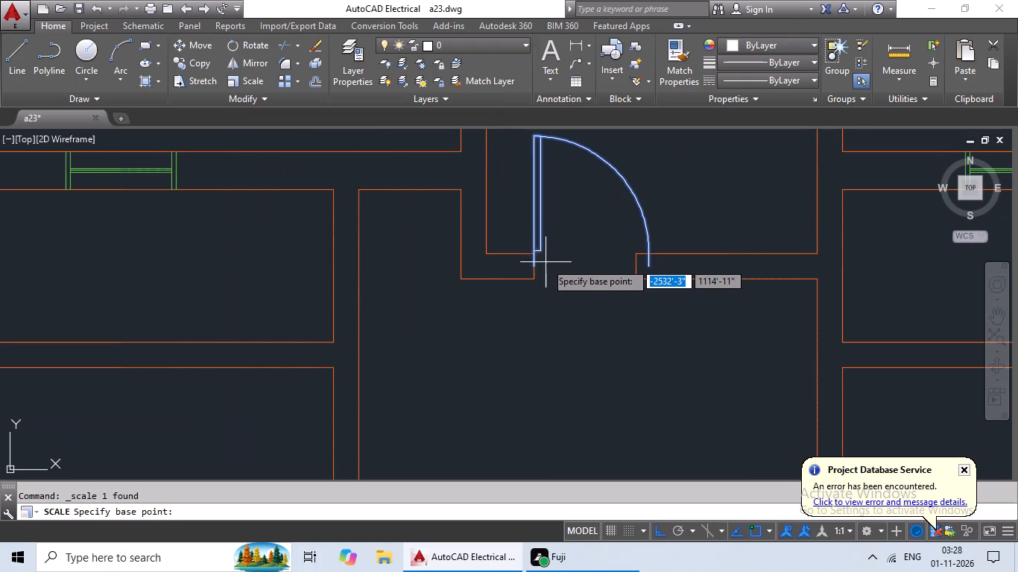
scroll(546, 262, "up", 2)
left_click(518, 269)
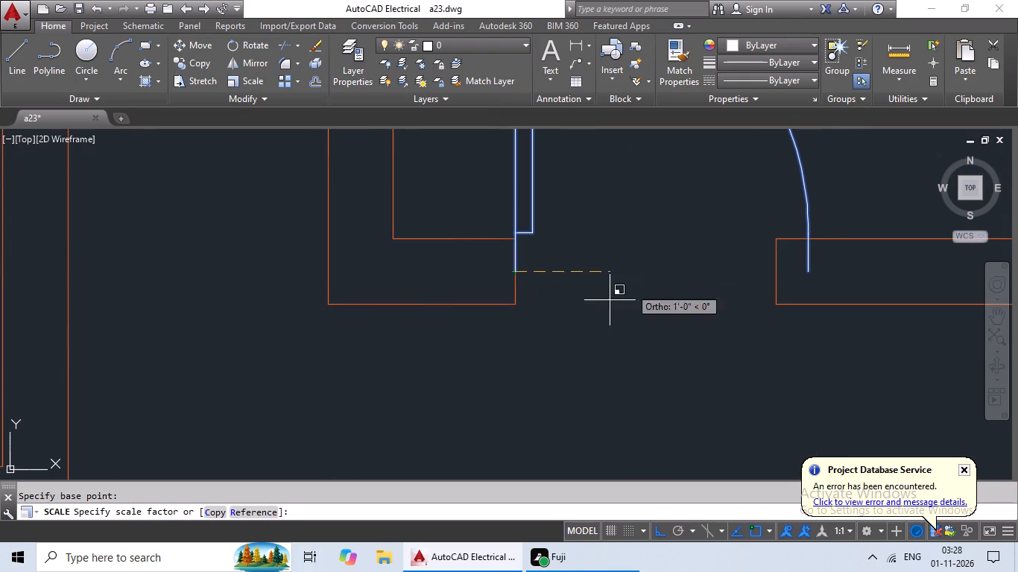
left_click(249, 512)
left_click(512, 268)
middle_click_drag(642, 264, 459, 305)
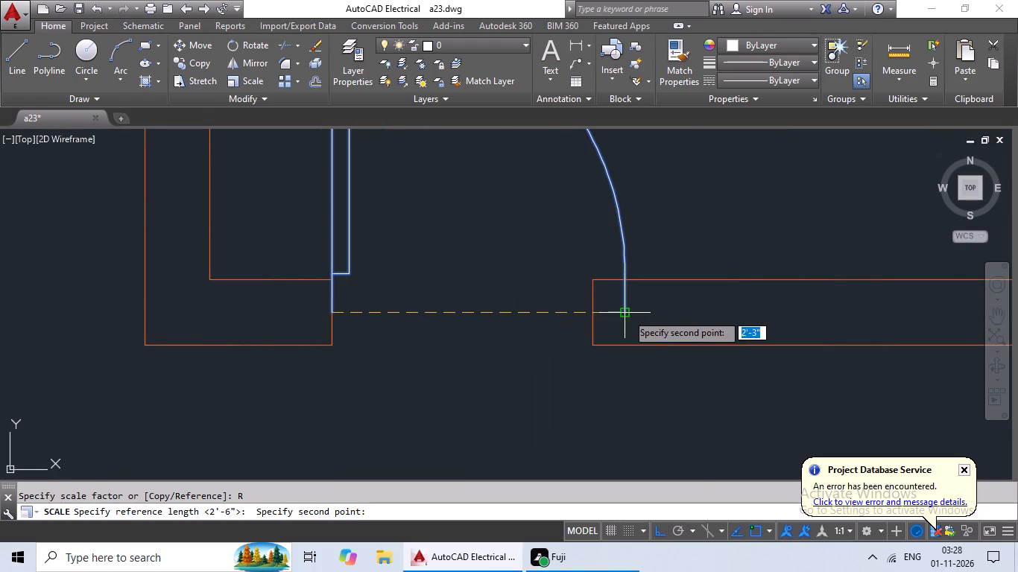
left_click_drag(627, 314, 611, 316)
left_click(592, 317)
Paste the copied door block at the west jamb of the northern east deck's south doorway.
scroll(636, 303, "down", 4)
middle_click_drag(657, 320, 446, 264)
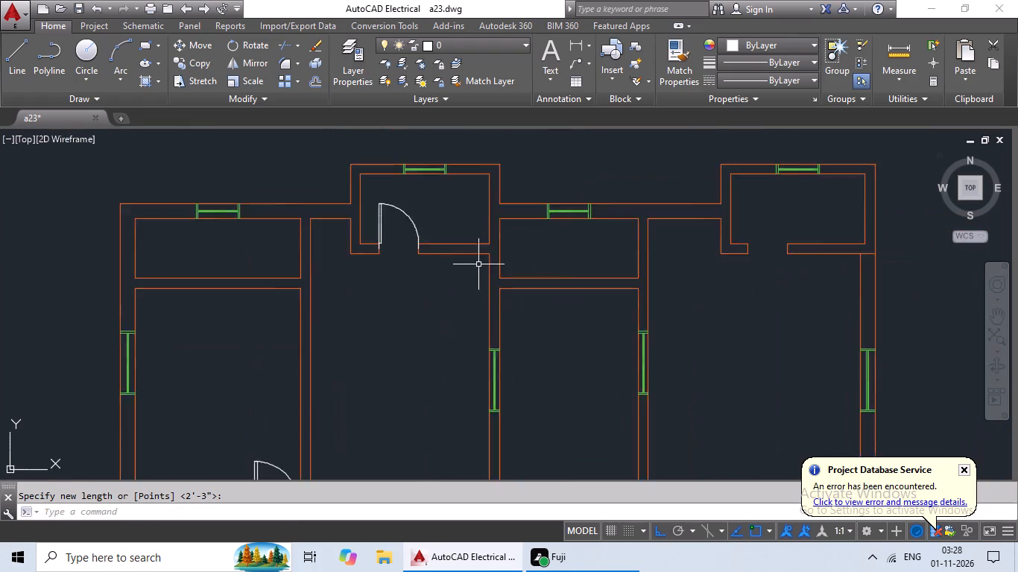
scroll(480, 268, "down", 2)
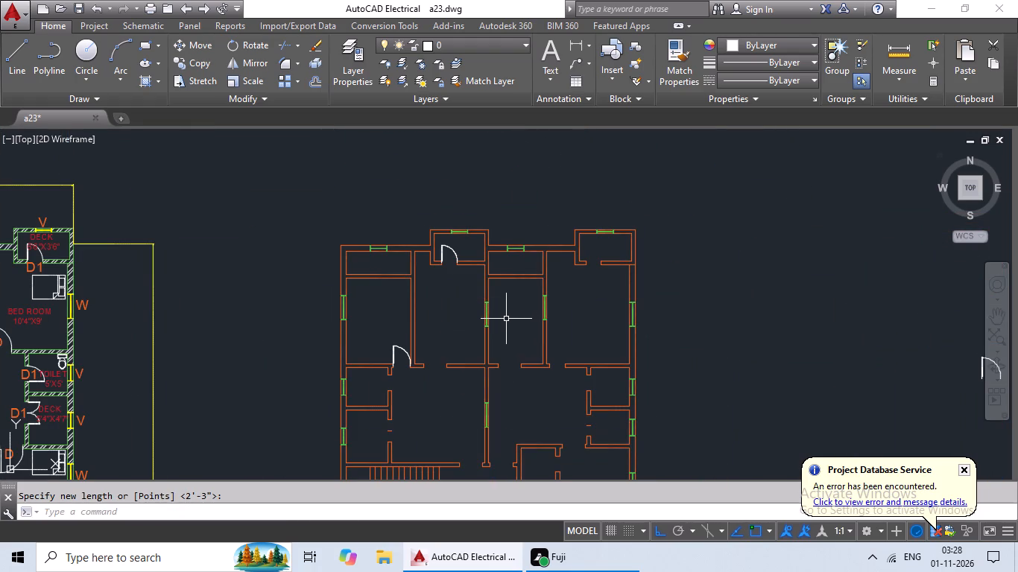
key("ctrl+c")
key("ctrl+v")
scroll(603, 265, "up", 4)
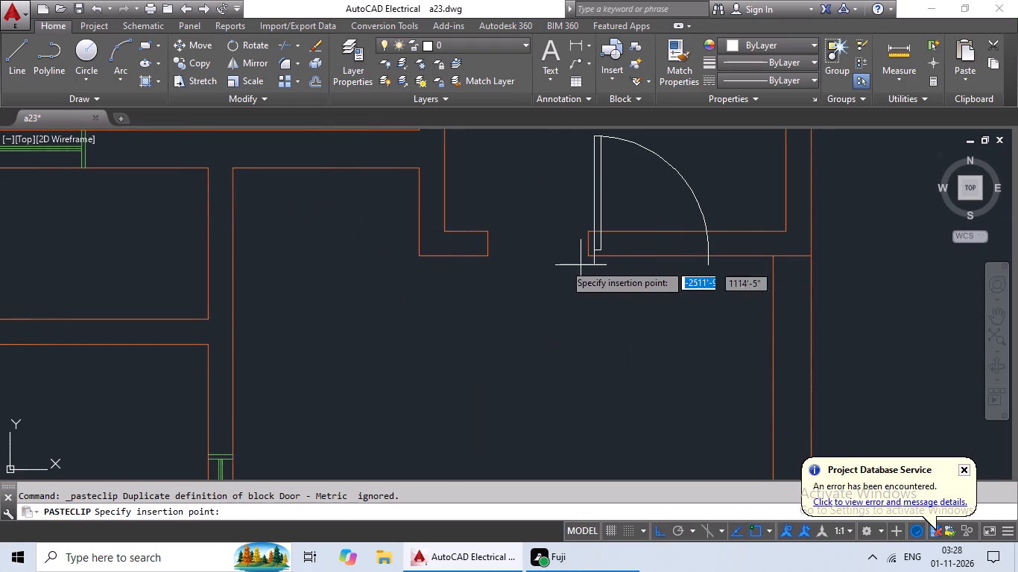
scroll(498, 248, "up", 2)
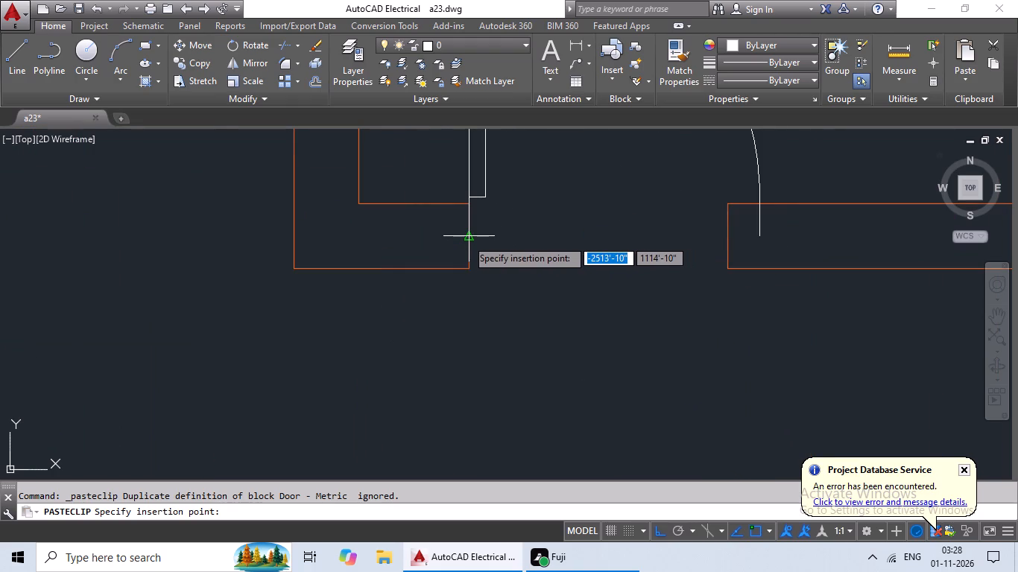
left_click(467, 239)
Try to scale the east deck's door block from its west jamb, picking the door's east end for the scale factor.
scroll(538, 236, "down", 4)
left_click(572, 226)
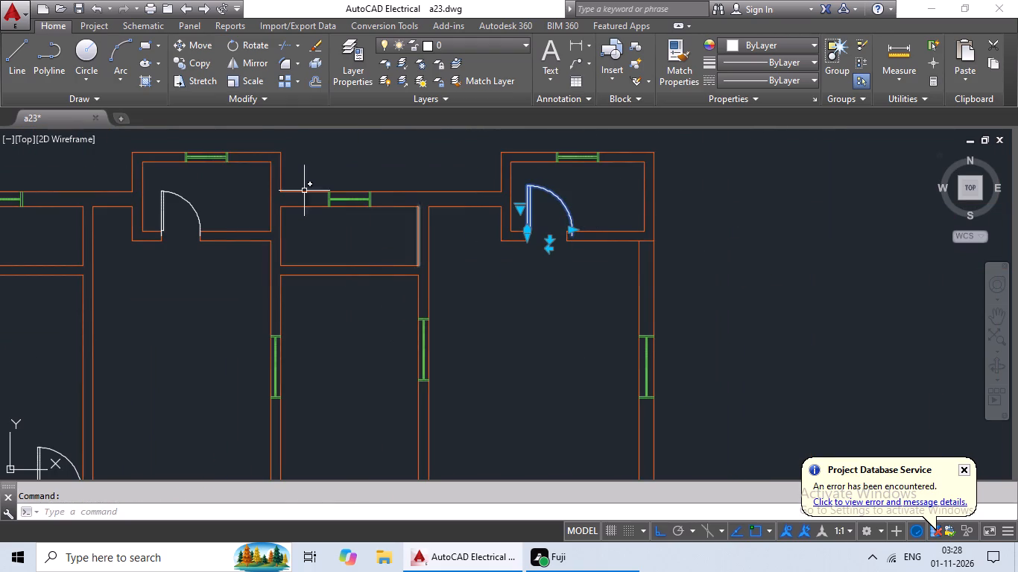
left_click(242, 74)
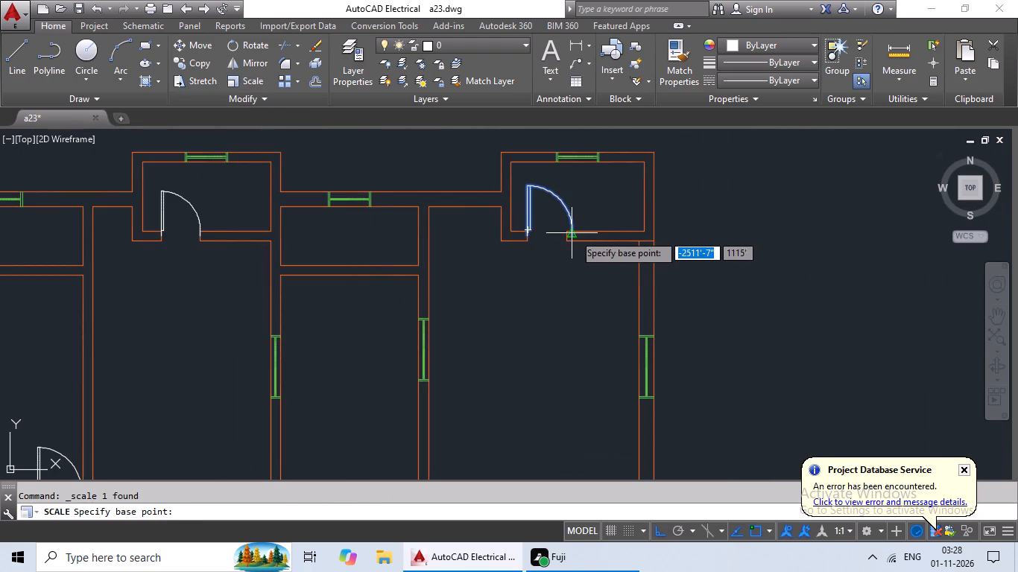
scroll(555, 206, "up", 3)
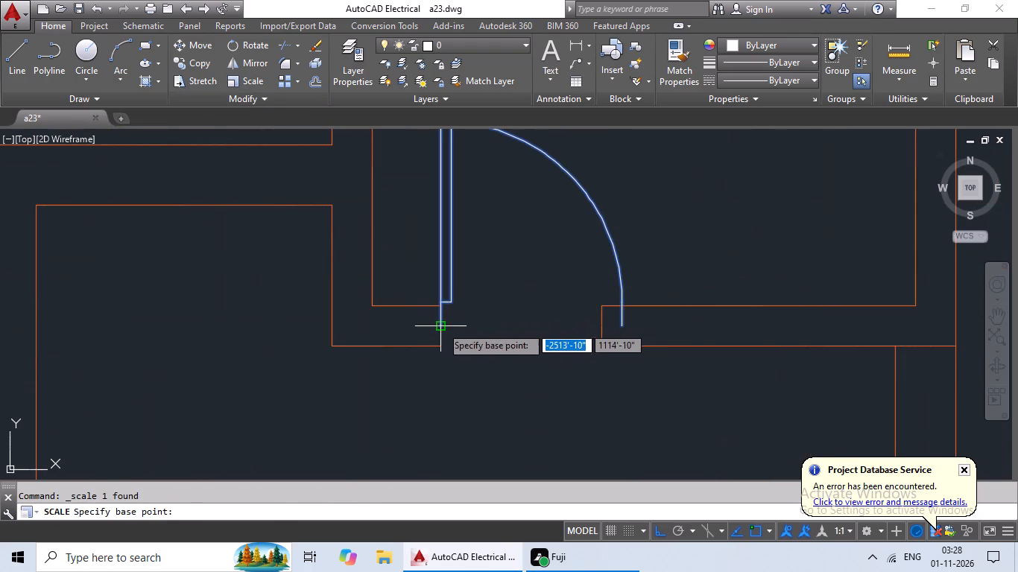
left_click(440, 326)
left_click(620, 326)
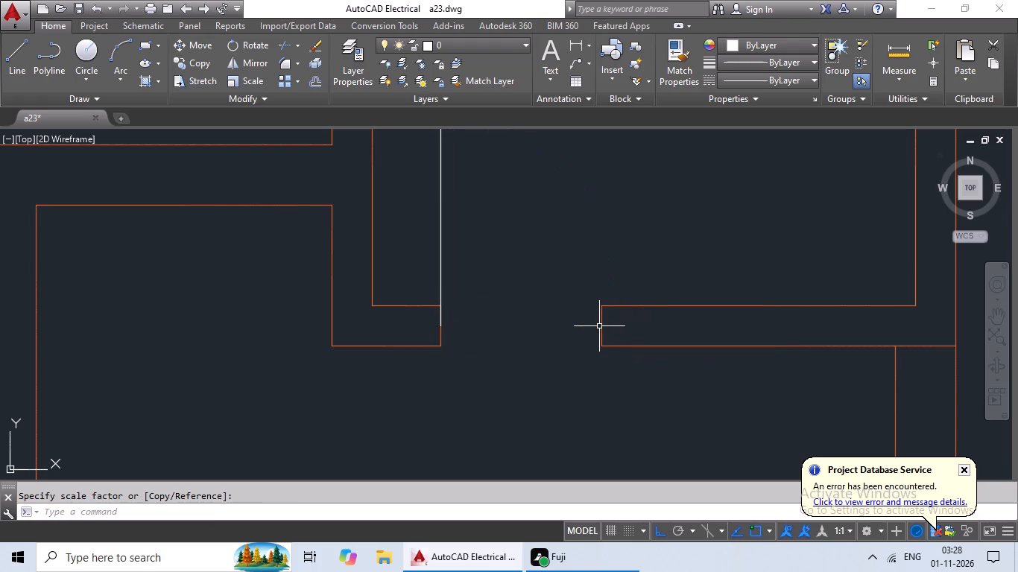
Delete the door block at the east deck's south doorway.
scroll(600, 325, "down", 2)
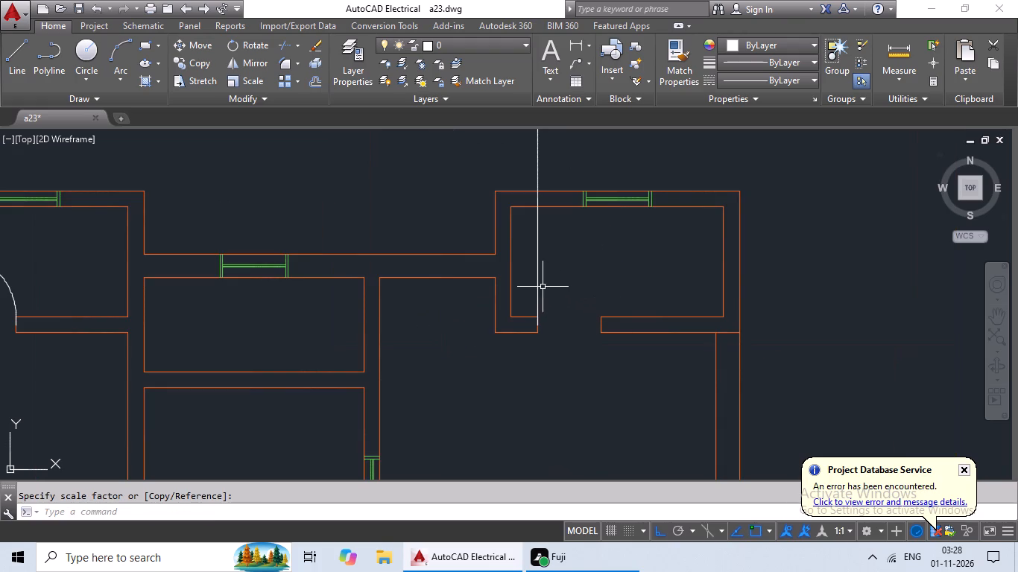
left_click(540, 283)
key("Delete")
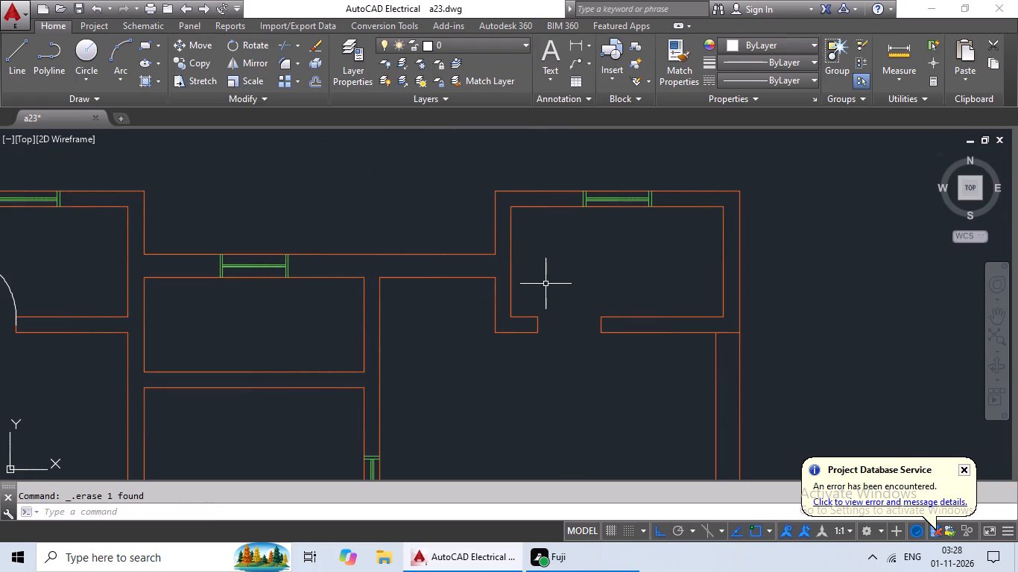
Paste the copied door block at the midpoint of the west jamb in the northern east deck's south doorway.
key("ctrl+c")
key("ctrl+v")
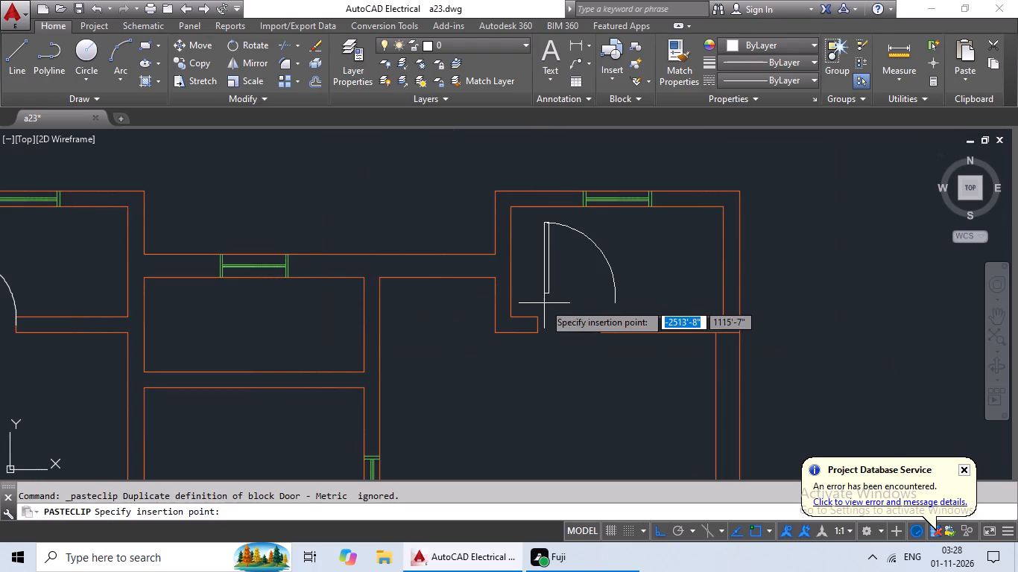
scroll(544, 303, "up", 2)
middle_click_drag(543, 334, 537, 276)
scroll(528, 304, "up", 3)
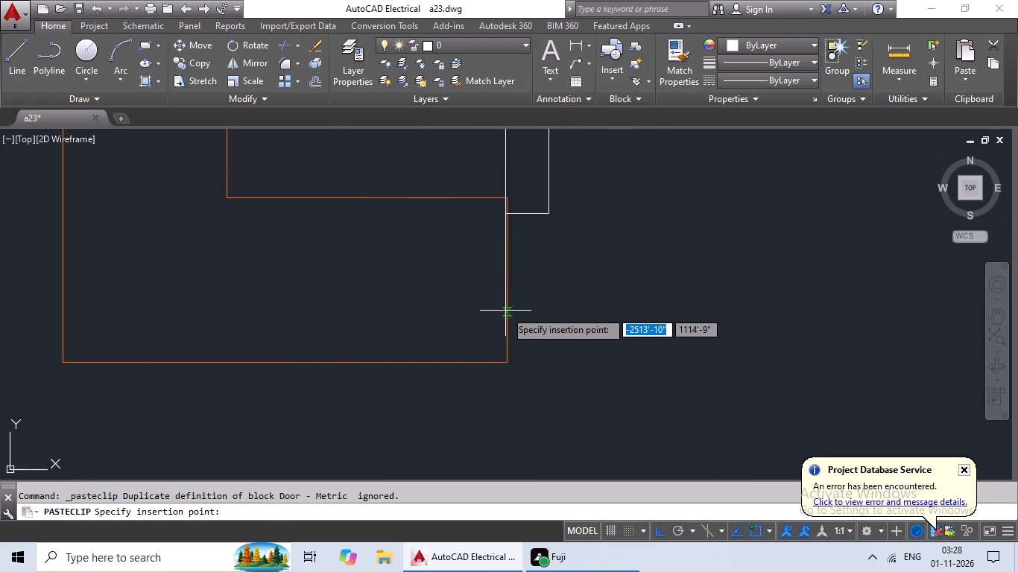
left_click(508, 283)
Scale the east deck's door block by reference from its west jamb to fit the width of the doorway.
scroll(537, 282, "down", 3)
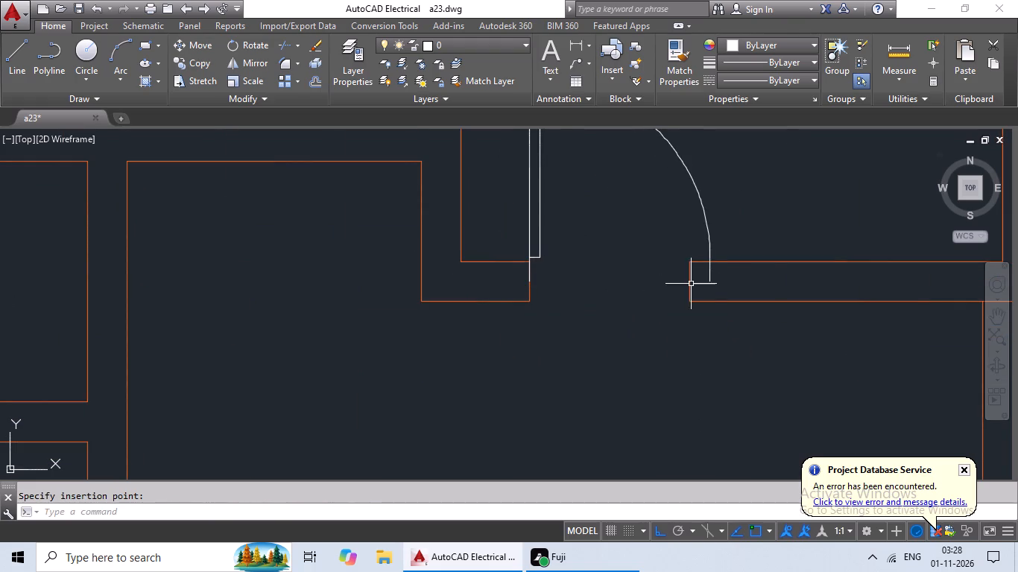
left_click(544, 255)
left_click(528, 258)
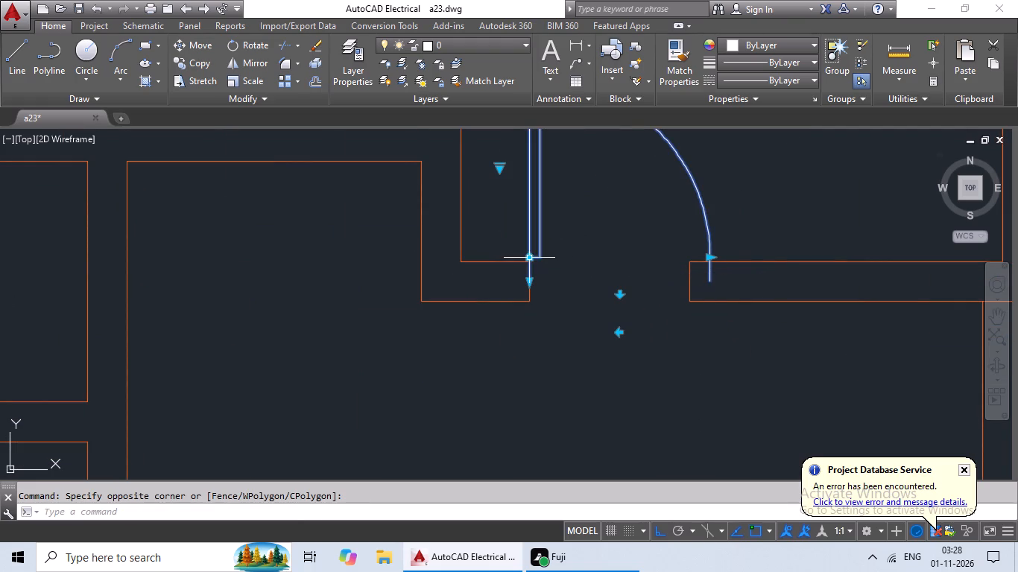
left_click(229, 86)
scroll(600, 363, "up", 1)
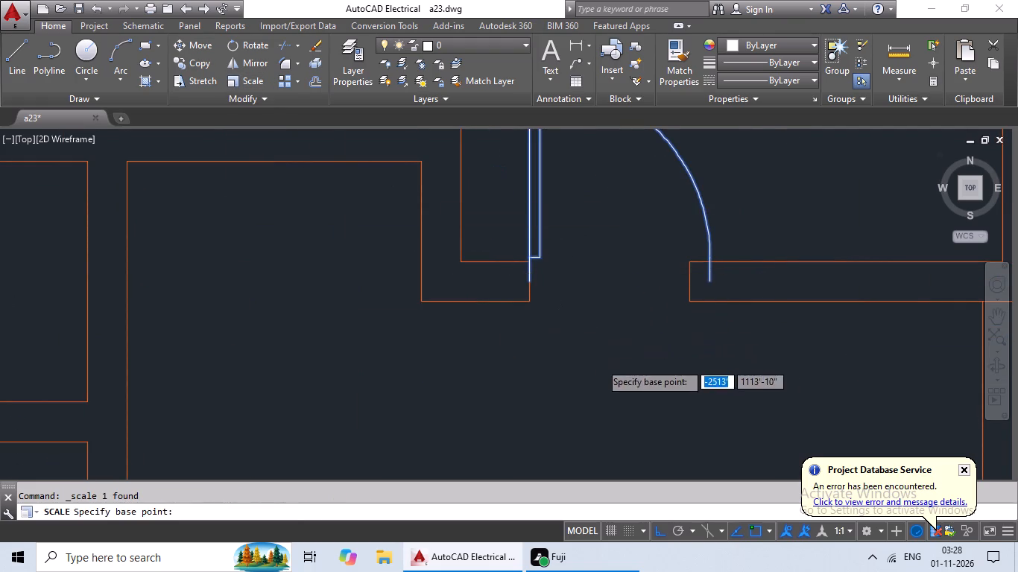
left_click(489, 234)
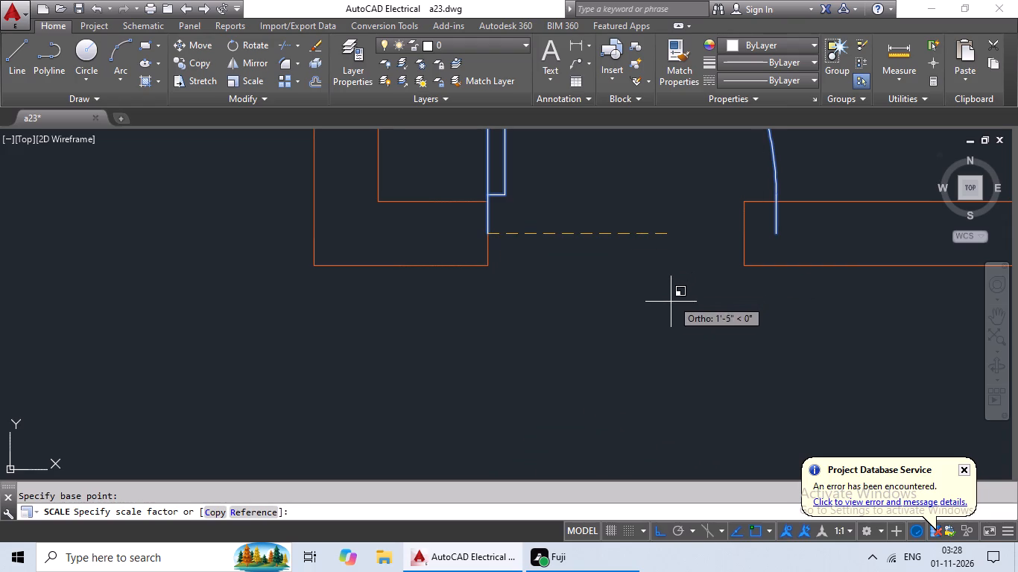
left_click(241, 510)
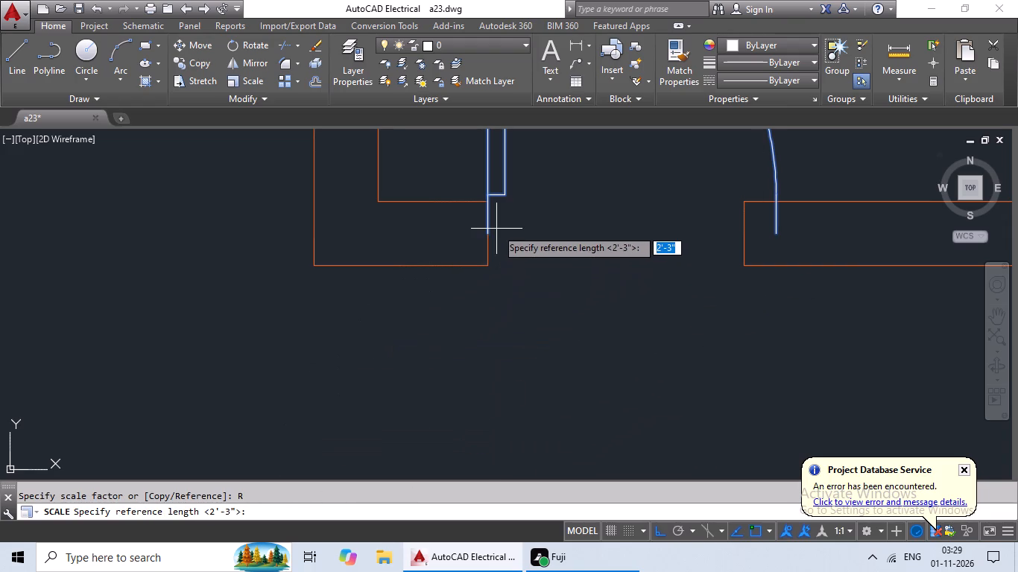
left_click(491, 232)
left_click(775, 231)
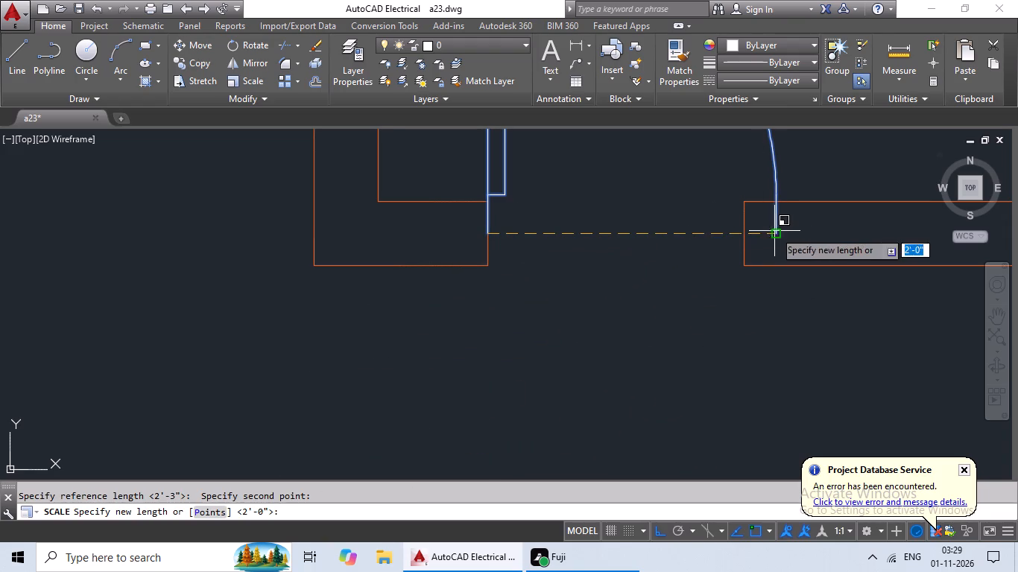
left_click(741, 232)
Paste the copied door block at the midpoint of the west jamb in the northern 9'x9' bedroom's south doorway.
scroll(747, 238, "down", 3)
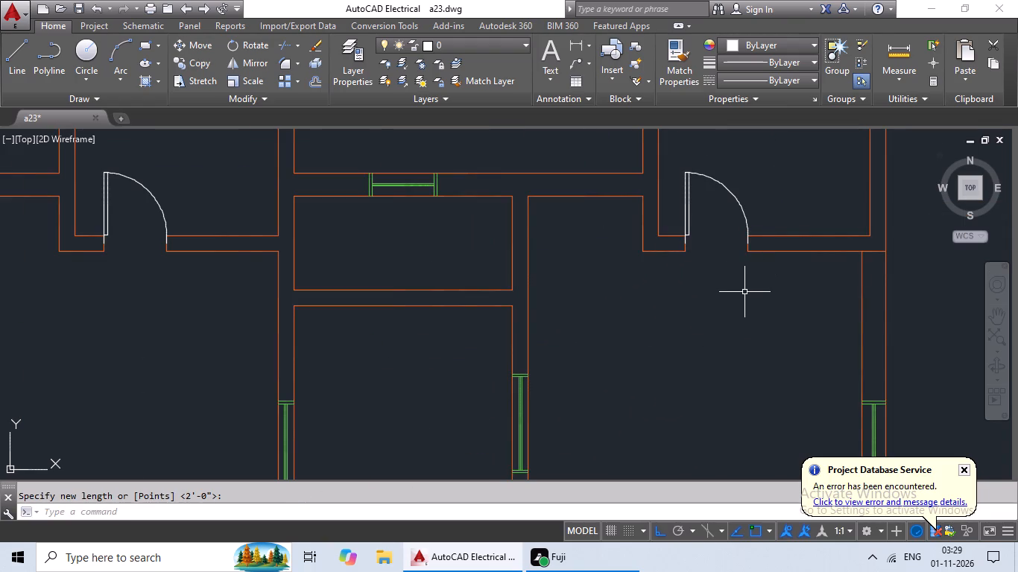
scroll(748, 285, "down", 3)
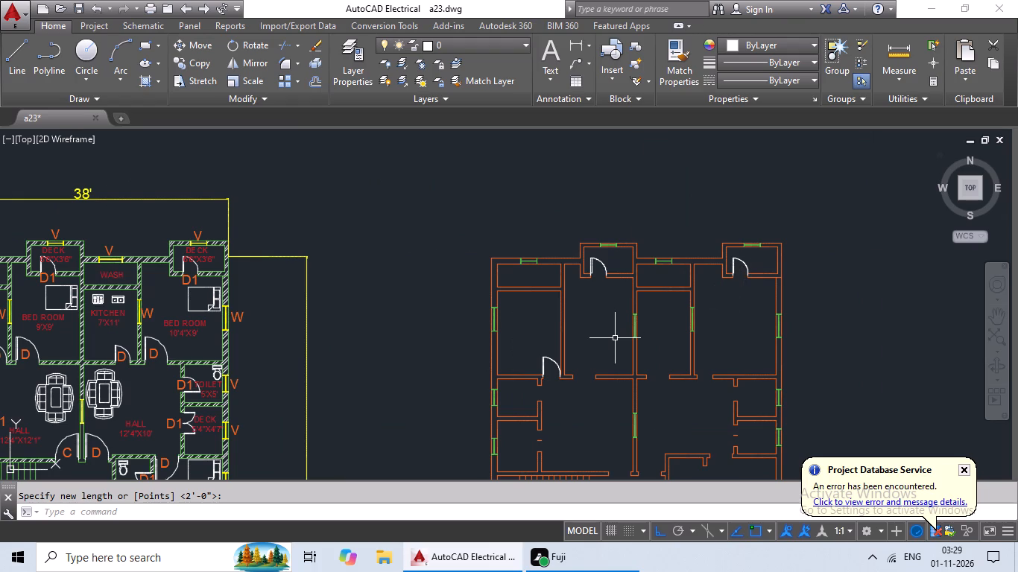
key("ctrl+c")
key("ctrl+v")
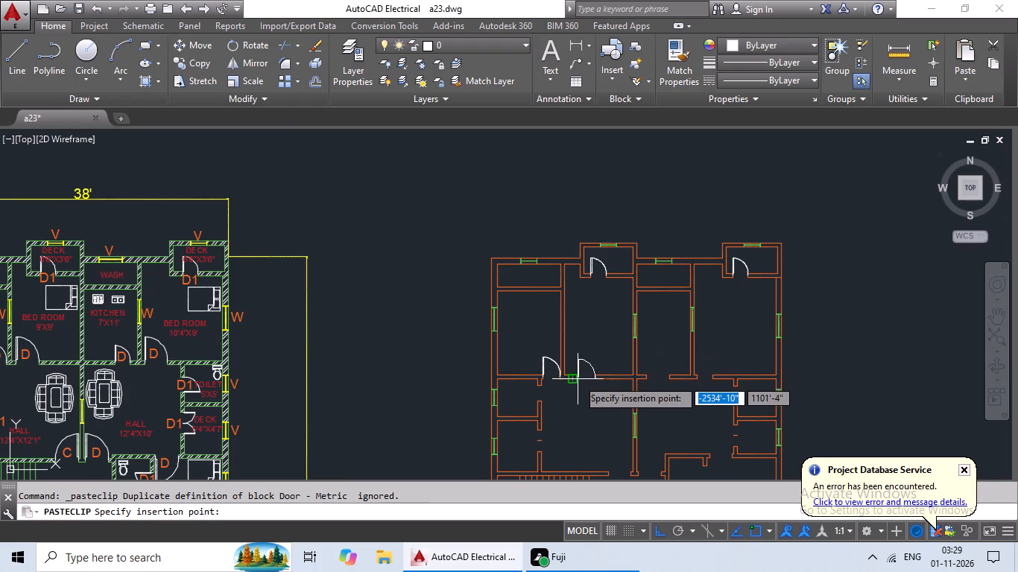
scroll(579, 386, "up", 5)
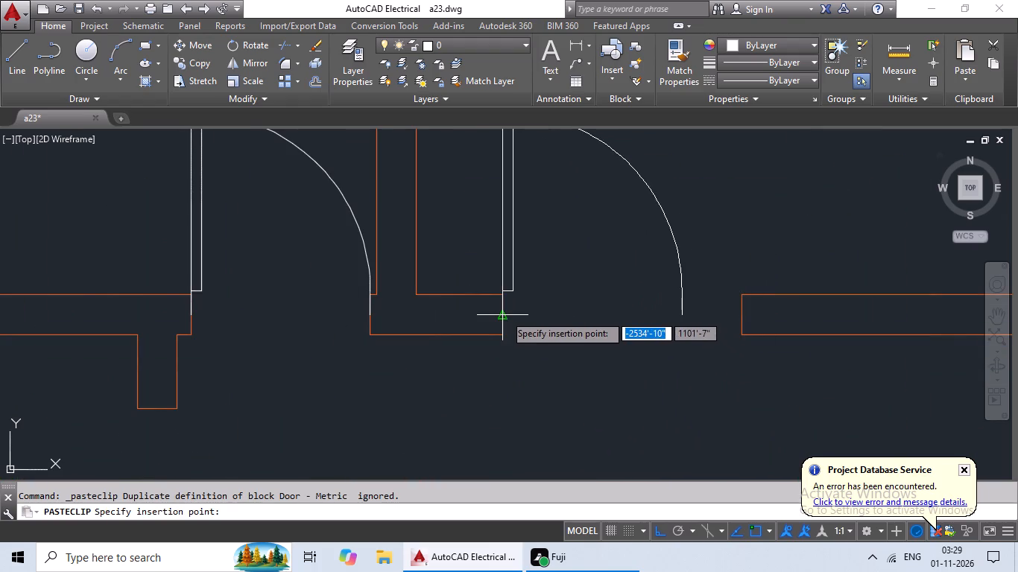
left_click(505, 314)
Scale the 9'x9' bedroom's door block by reference from its west jamb to fit the width of the doorway.
left_click(682, 305)
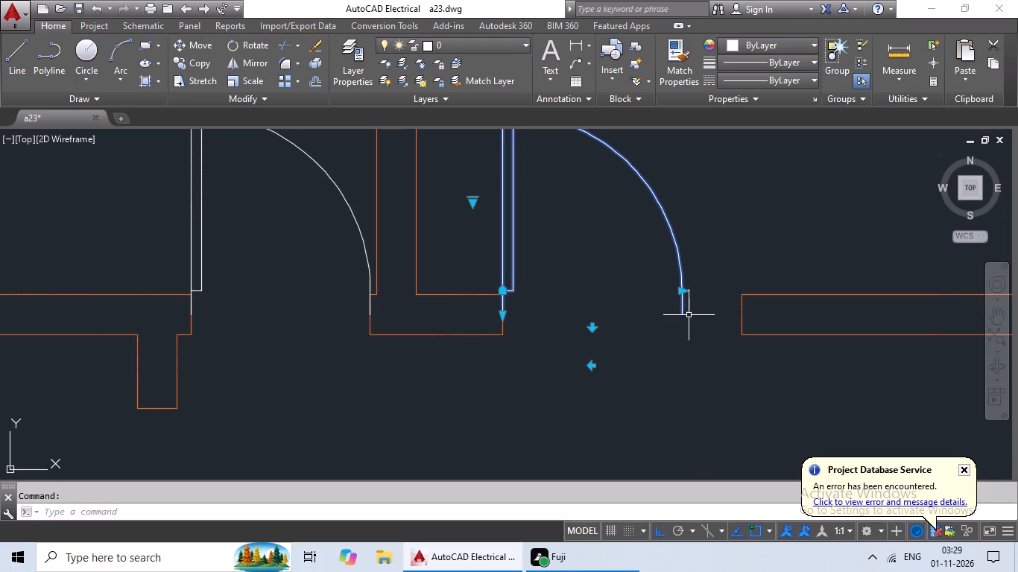
left_click(253, 82)
scroll(623, 334, "up", 3)
scroll(474, 330, "down", 2)
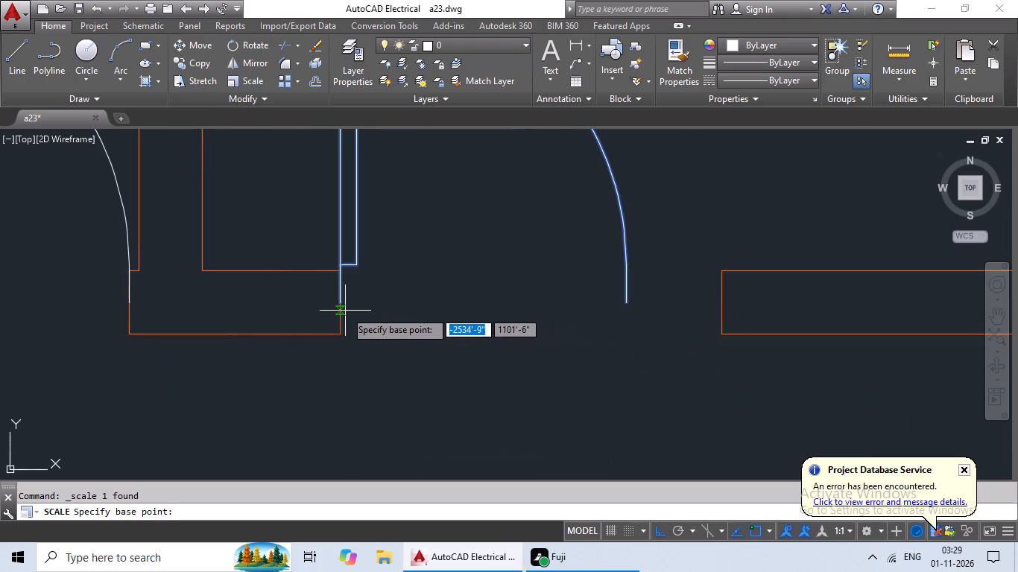
left_click(343, 302)
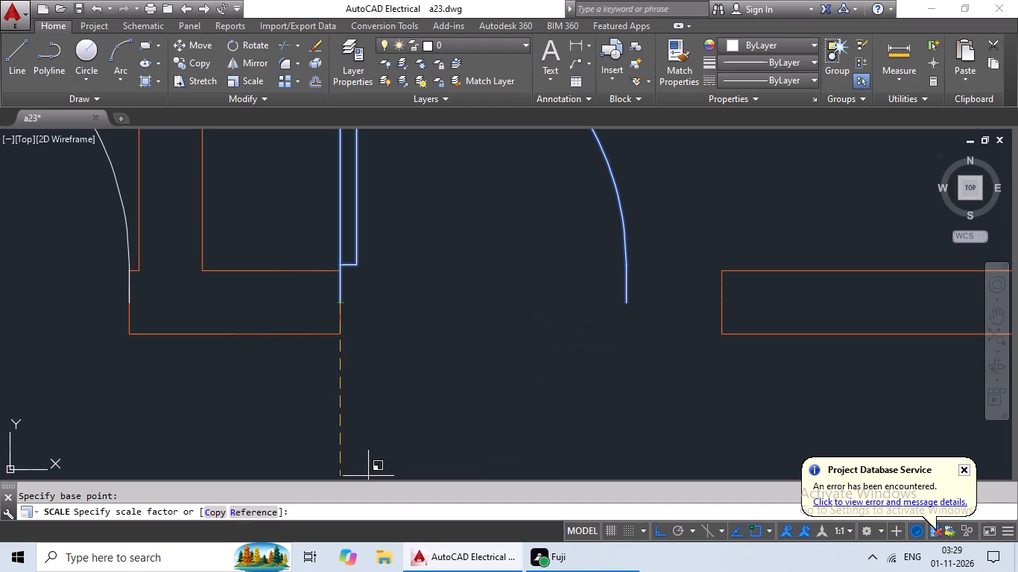
left_click(246, 510)
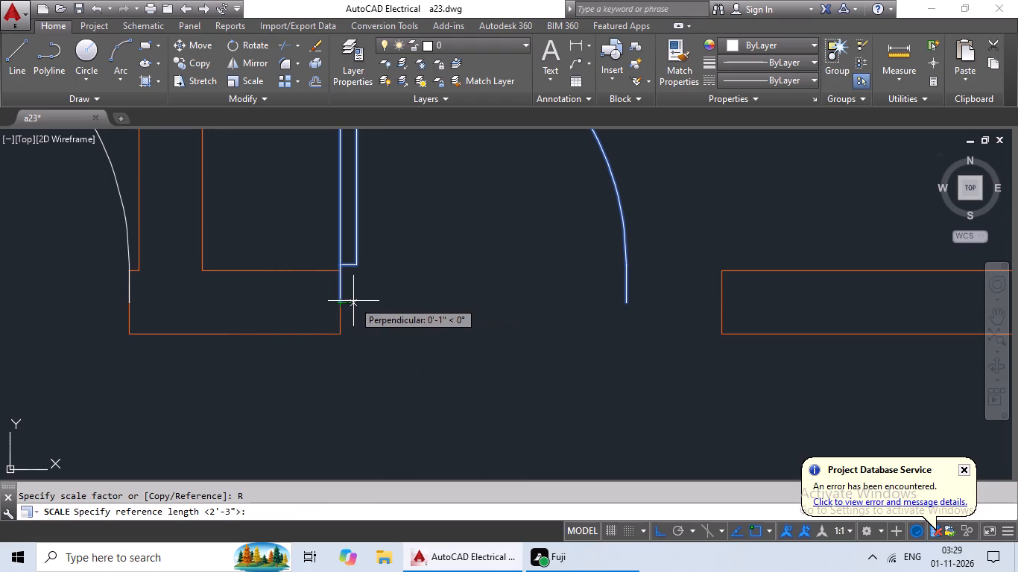
left_click(338, 305)
left_click(632, 302)
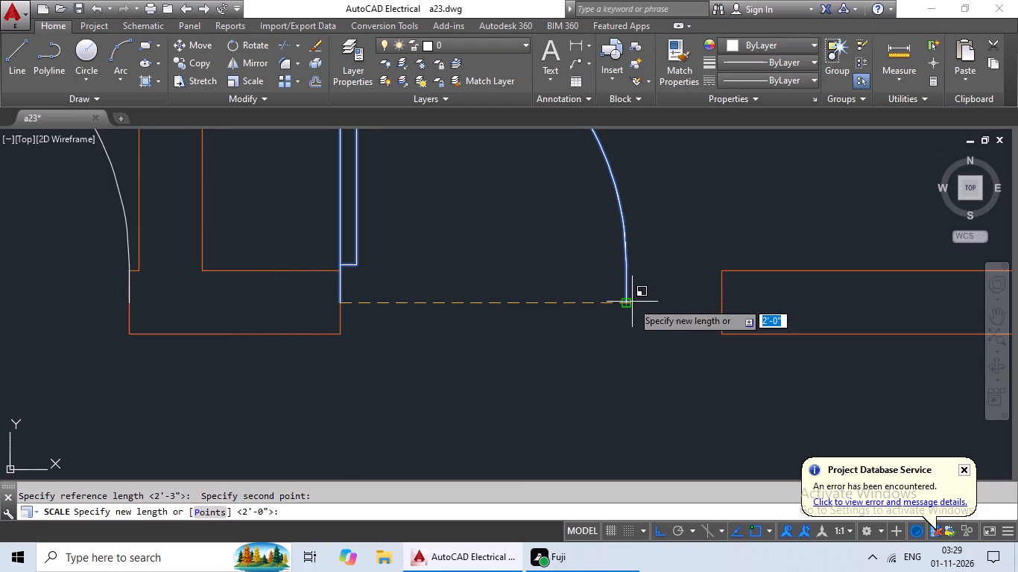
left_click(721, 302)
Paste the door block at the midpoint of the west jamb in the northern 7'x11' kitchen's south doorway.
scroll(730, 306, "down", 4)
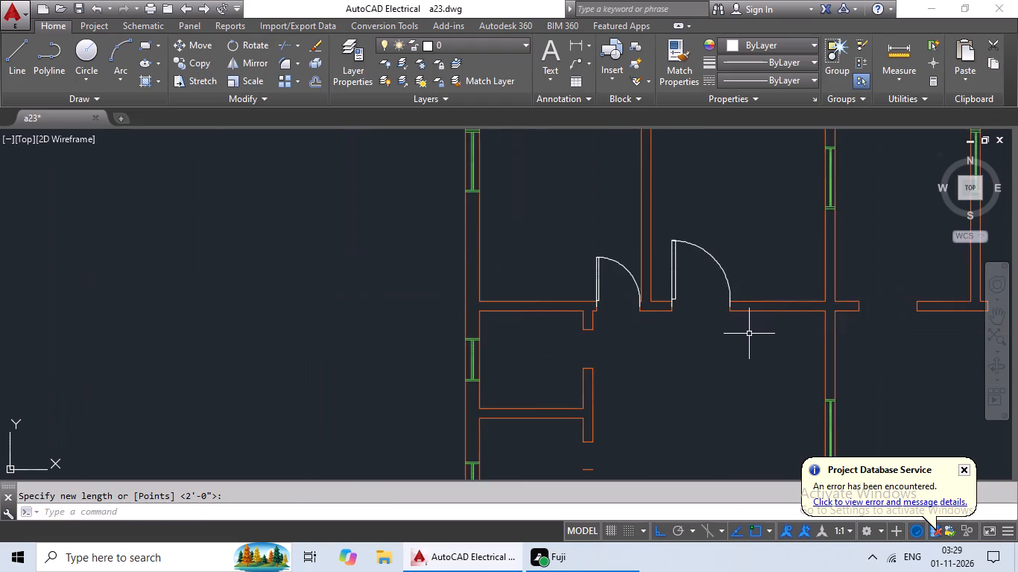
middle_click_drag(709, 340, 567, 348)
scroll(619, 342, "down", 2)
middle_click_drag(627, 346, 455, 353)
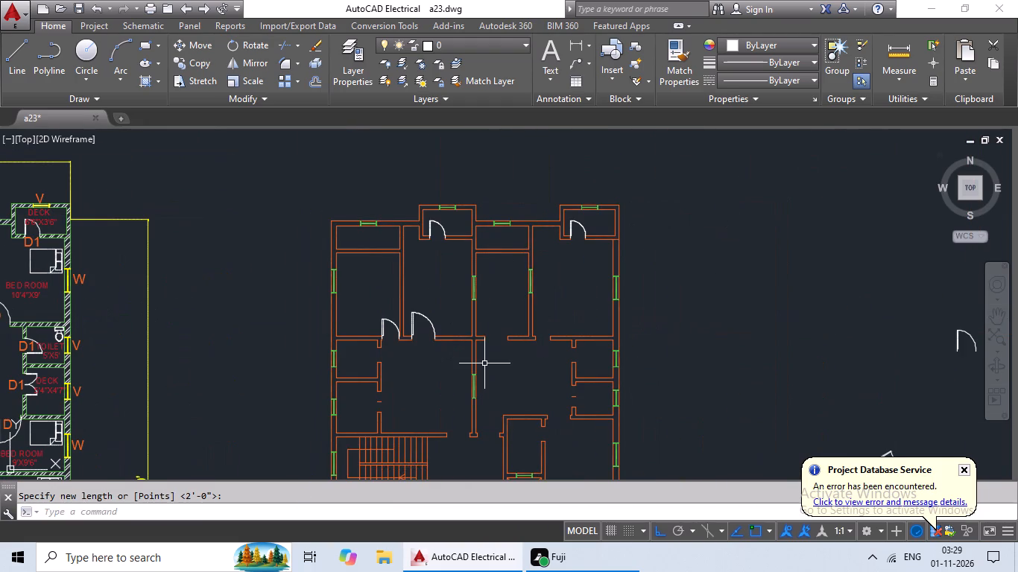
key("ctrl+c")
key("ctrl+v")
scroll(513, 355, "up", 4)
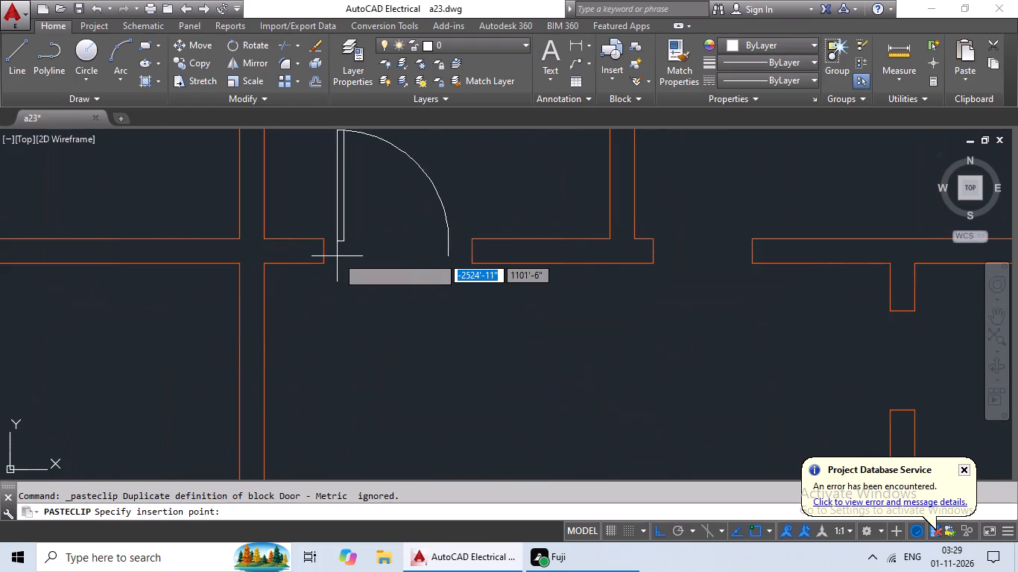
scroll(336, 255, "up", 2)
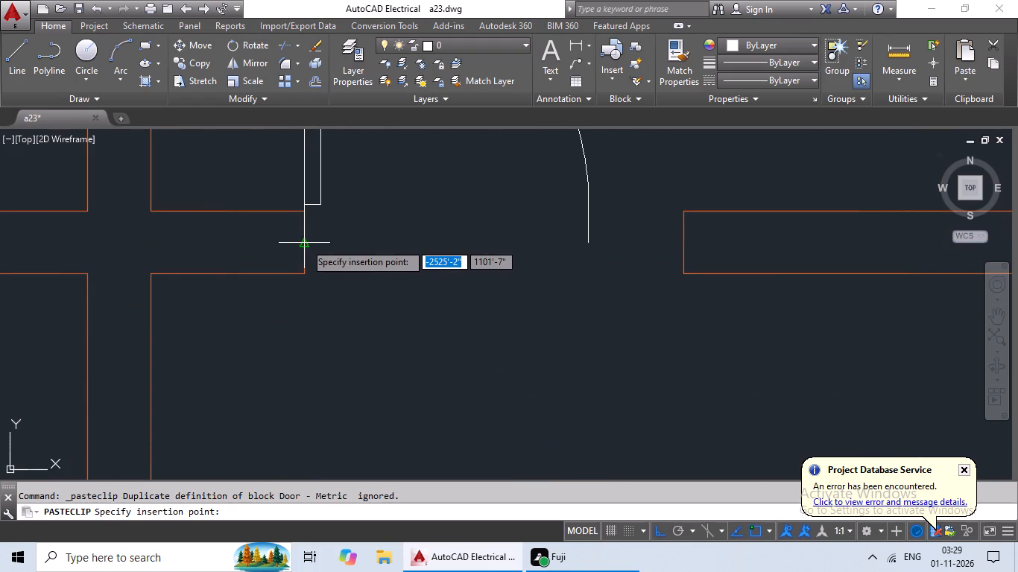
left_click(305, 243)
Scale the 7'x11' kitchen's door block by reference from its west jamb to fit the width of the doorway.
left_click(315, 204)
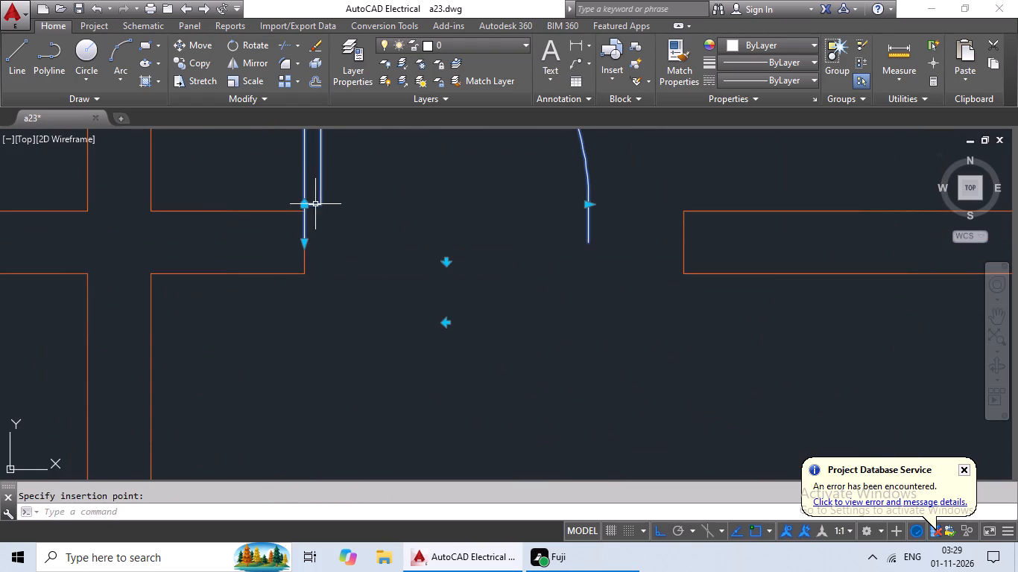
left_click_drag(246, 79, 250, 86)
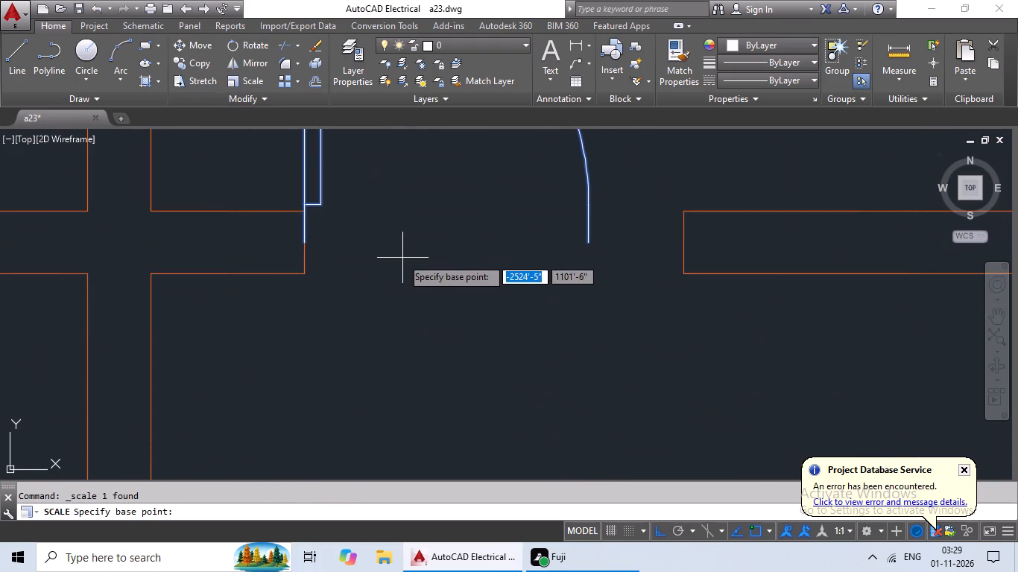
left_click(303, 239)
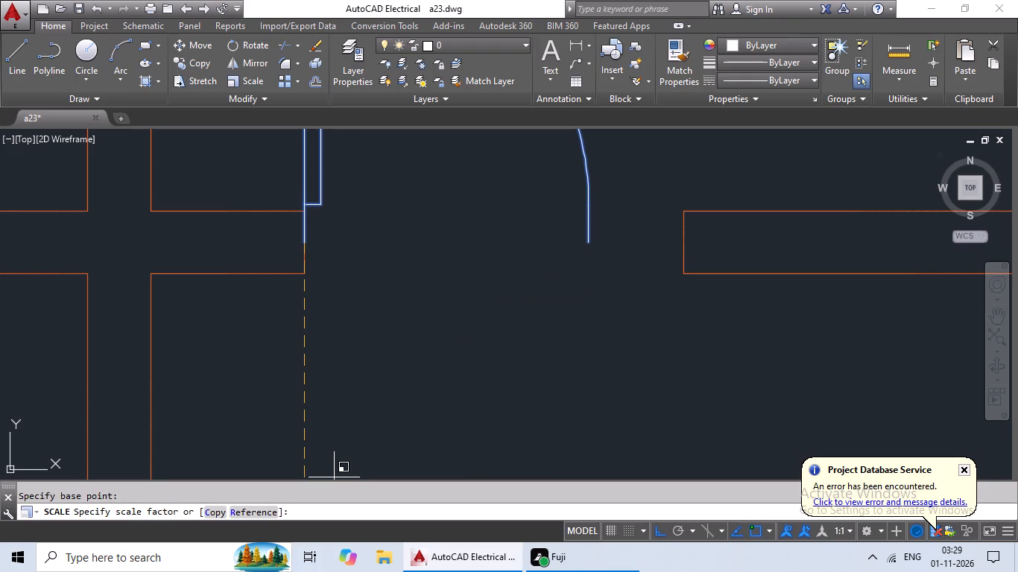
left_click(265, 518)
left_click(308, 244)
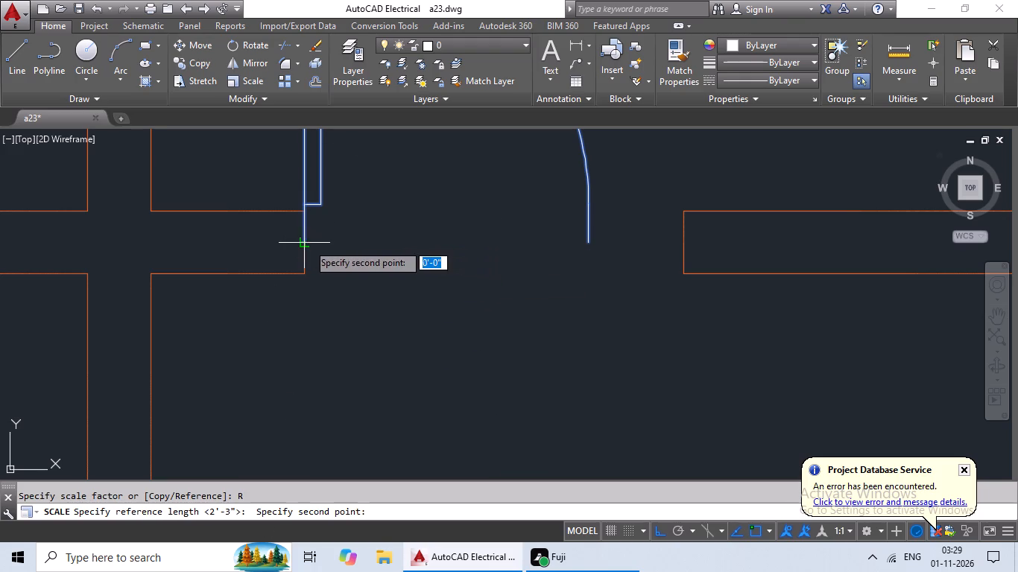
left_click(589, 241)
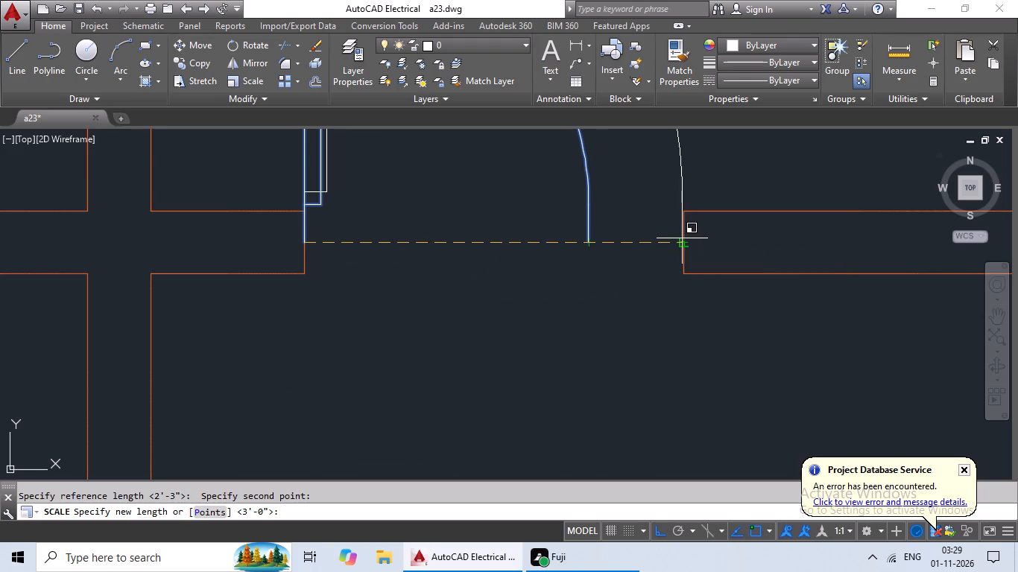
left_click(683, 242)
Paste the door block at the midpoint of the west jamb in the northern 10'4"x9' bedroom's south doorway.
scroll(731, 249, "down", 4)
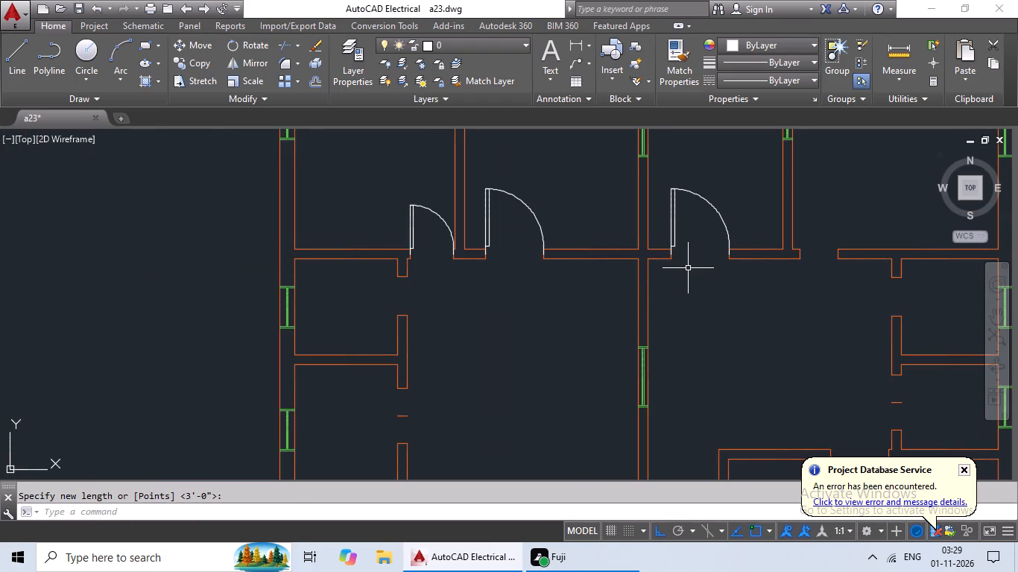
scroll(688, 270, "down", 3)
middle_click_drag(703, 309, 584, 328)
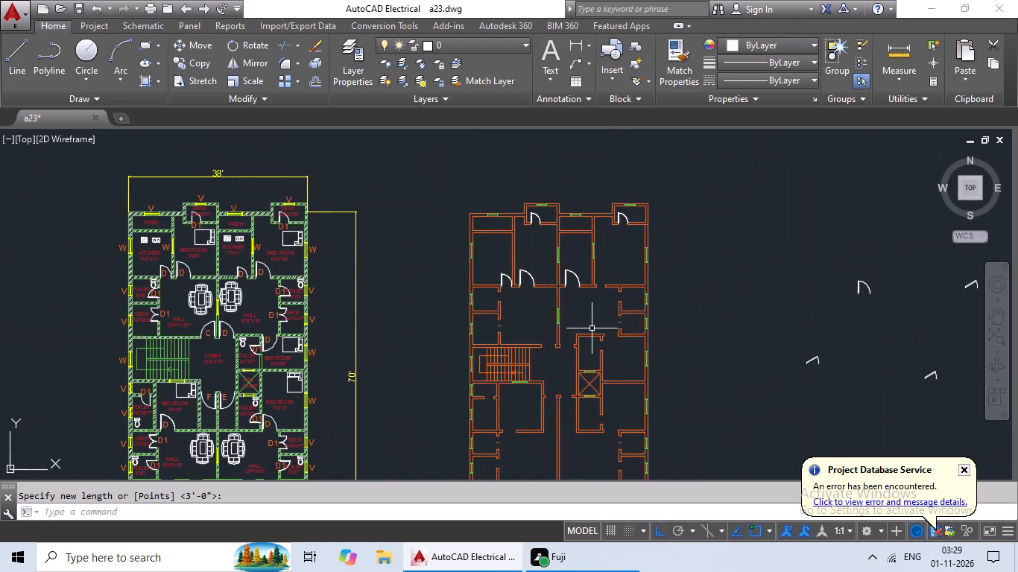
key("ctrl+c")
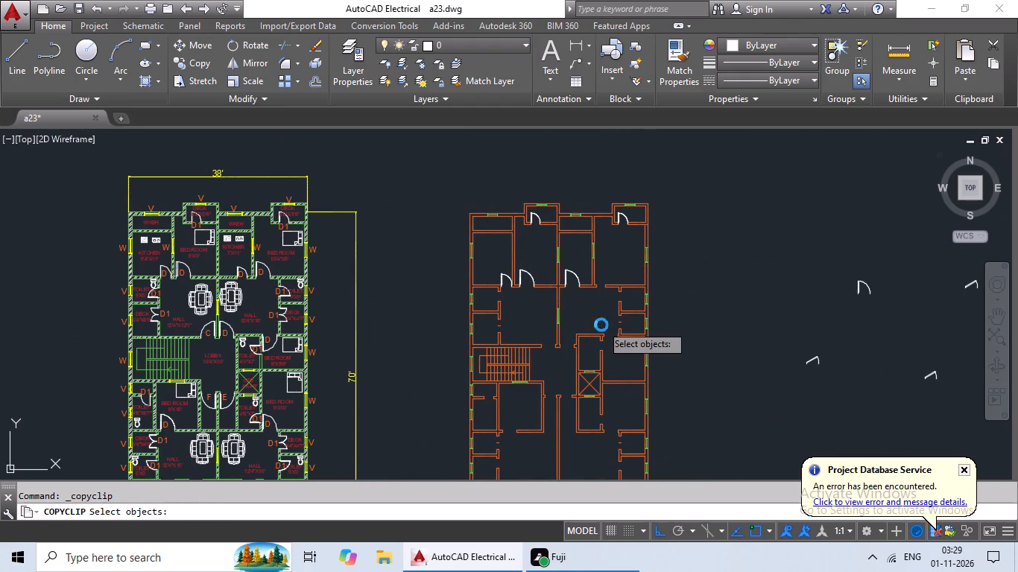
key("ctrl+v")
scroll(601, 281, "up", 3)
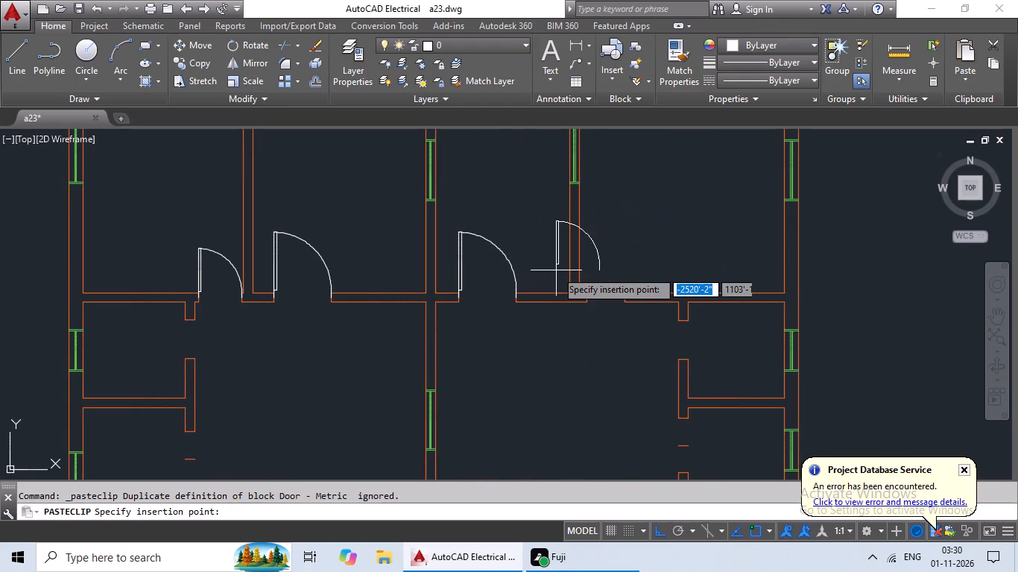
scroll(604, 299, "up", 3)
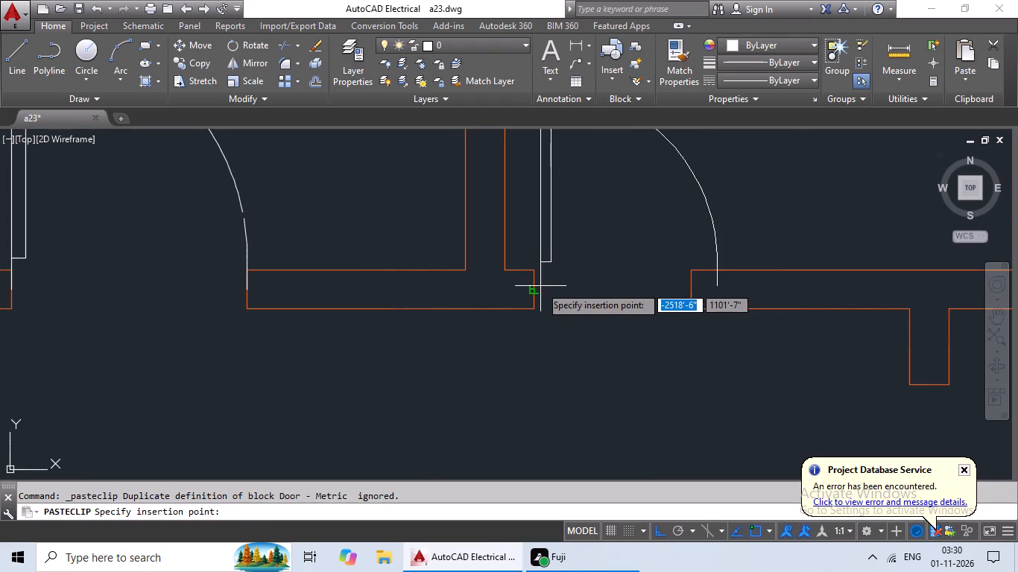
scroll(534, 292, "up", 3)
left_click(538, 281)
Scale the 10'4"x9' bedroom's door block by reference from its west jamb to fit the width of the doorway.
scroll(557, 282, "down", 4)
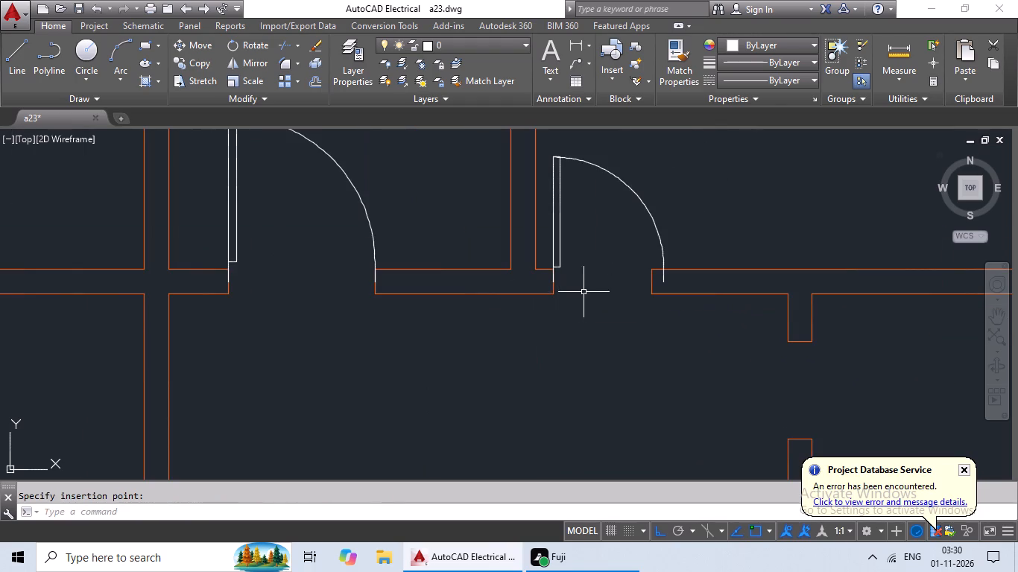
middle_click_drag(584, 292, 490, 319)
left_click(569, 277)
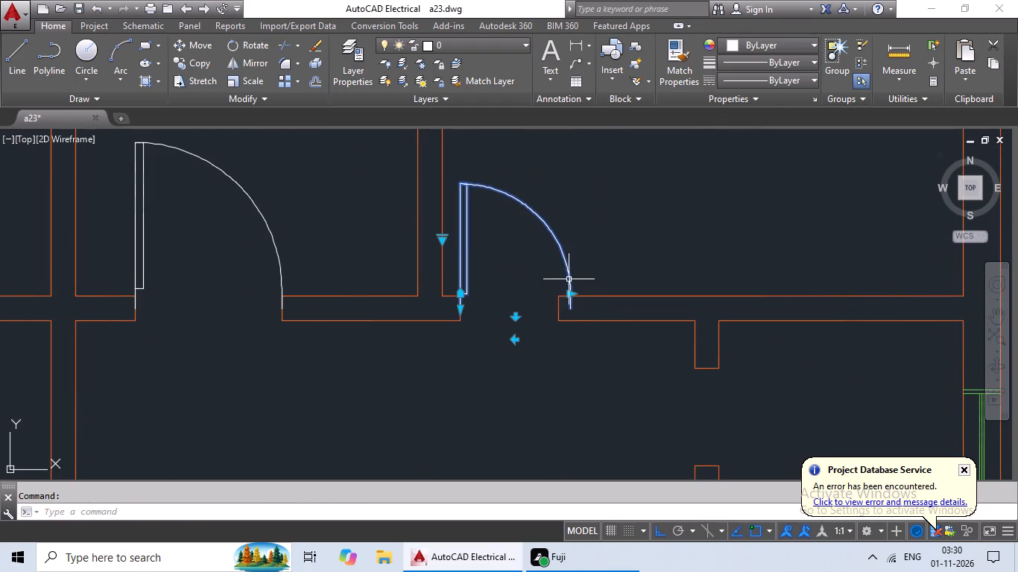
left_click(250, 83)
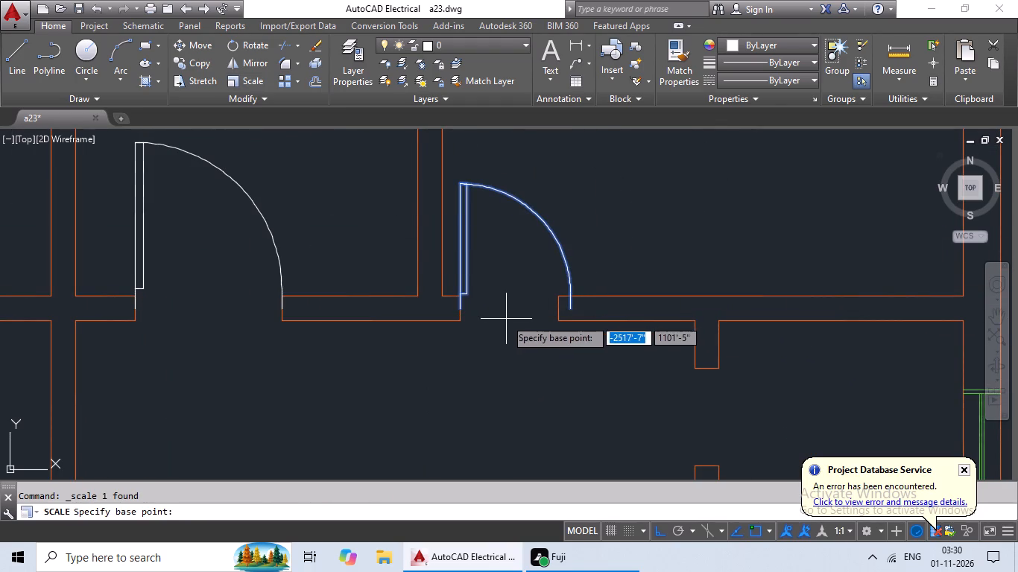
scroll(505, 319, "up", 2)
left_click(389, 293)
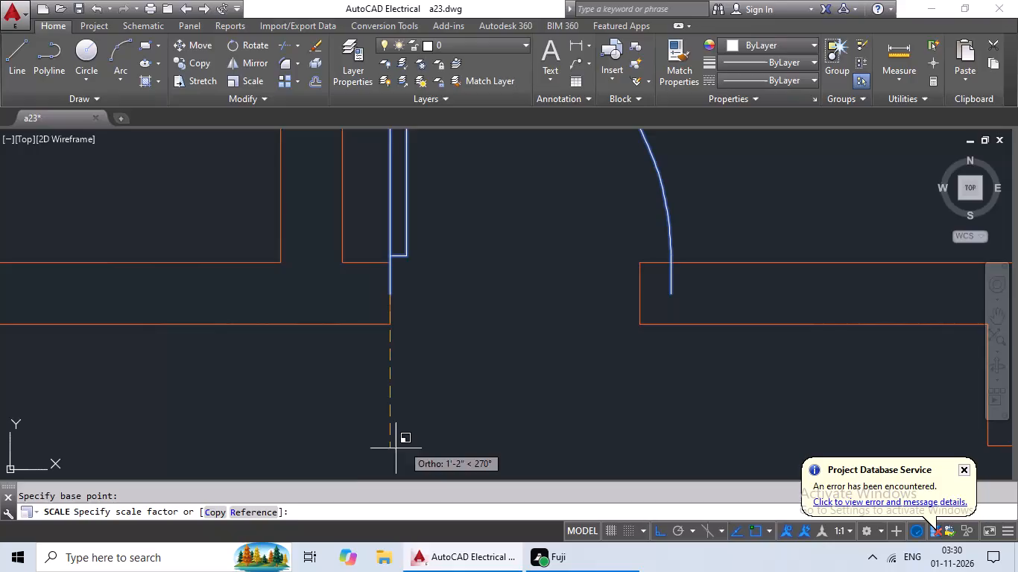
left_click(250, 511)
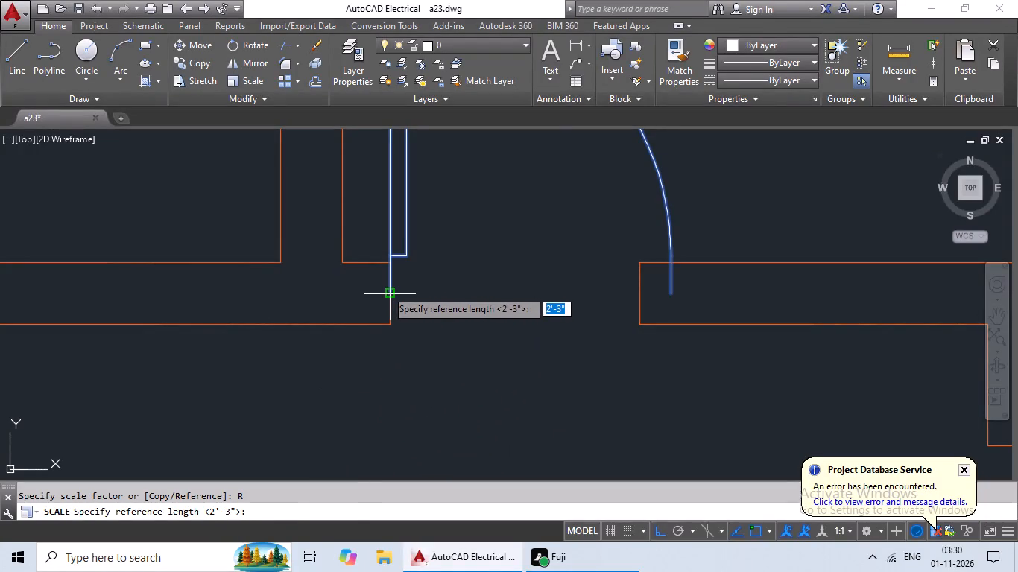
left_click(386, 290)
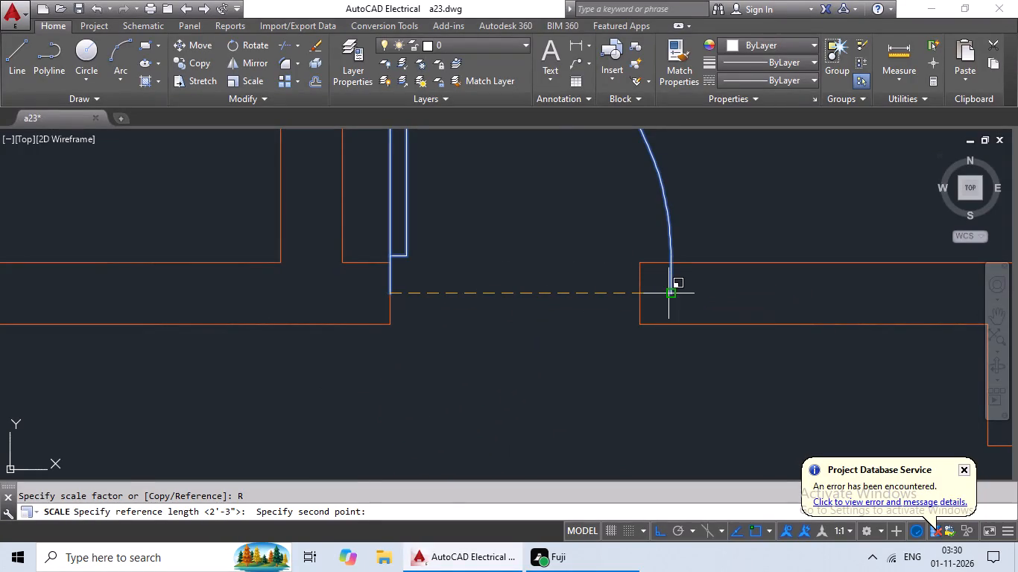
left_click(668, 293)
left_click(640, 292)
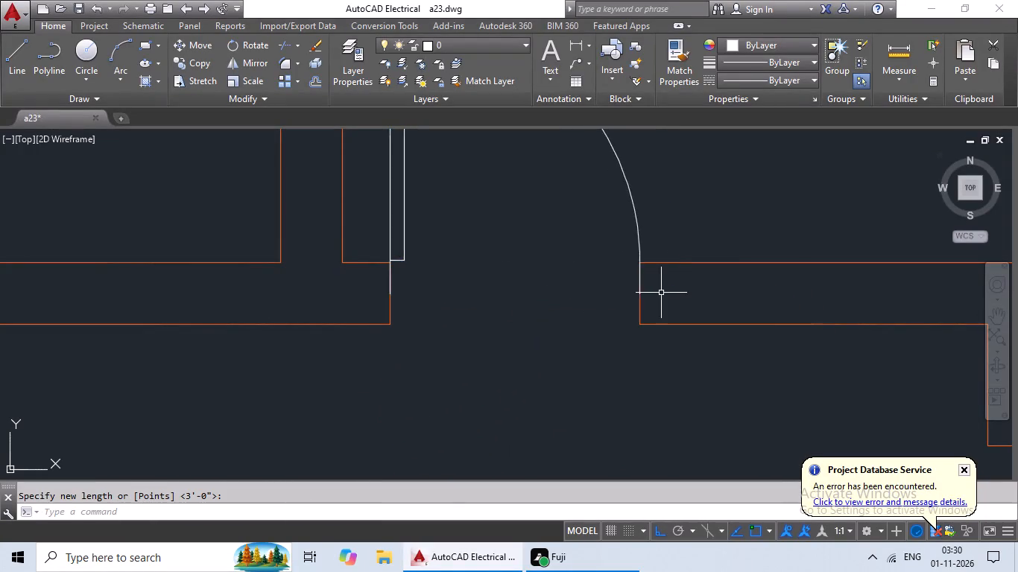
Rotate the spare upright door block outside the plan 90° clockwise so its leaf lies horizontal.
scroll(663, 294, "down", 4)
middle_click_drag(659, 333, 642, 230)
scroll(639, 247, "down", 2)
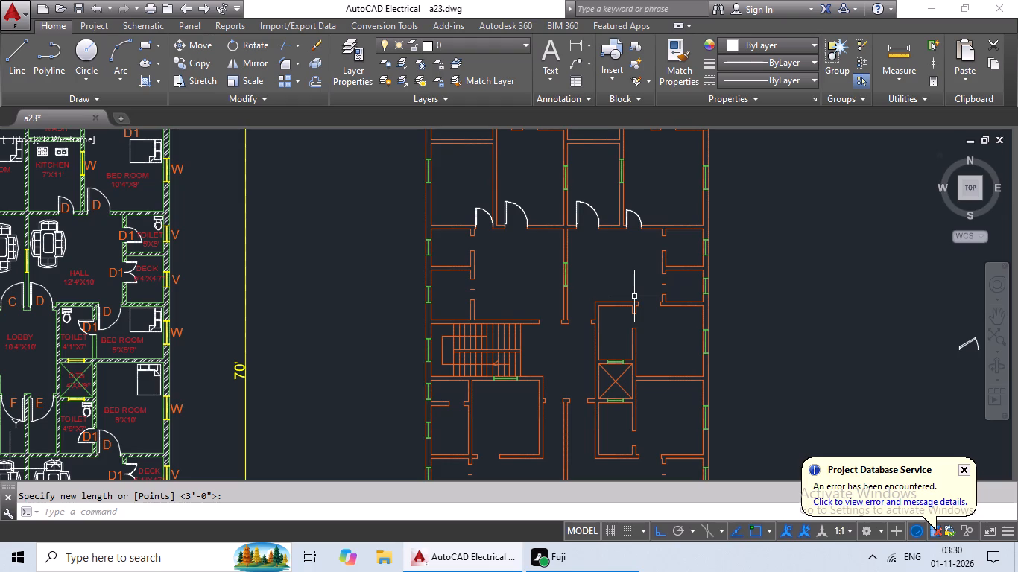
scroll(639, 326, "down", 1)
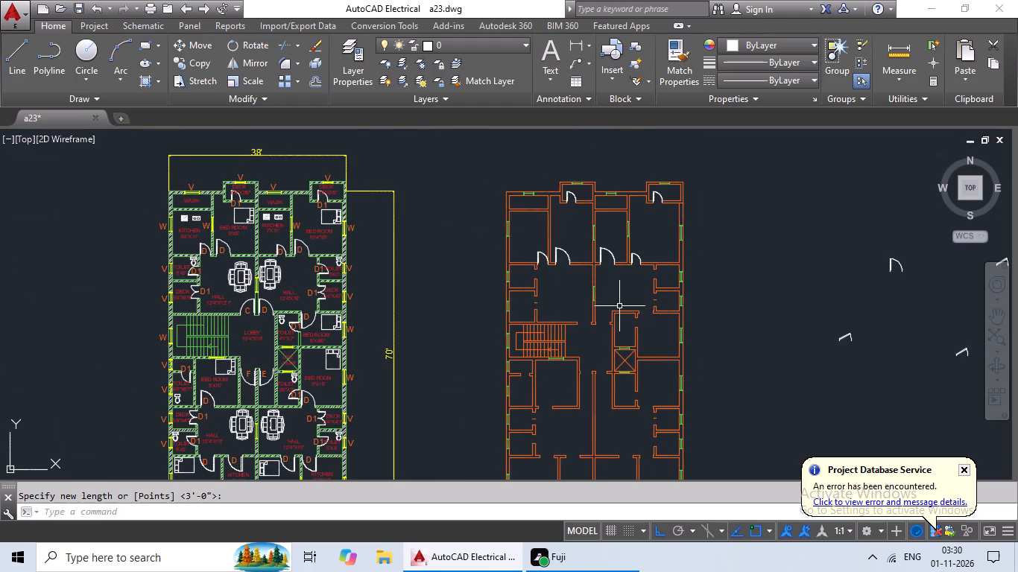
middle_click_drag(621, 291, 514, 295)
middle_click_drag(674, 302, 417, 291)
scroll(560, 261, "up", 2)
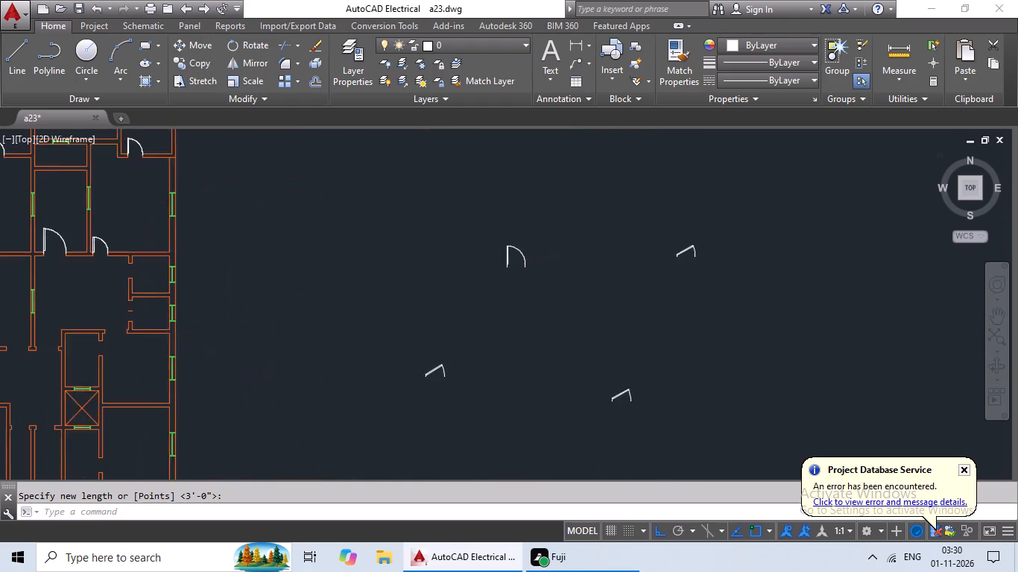
left_click(504, 259)
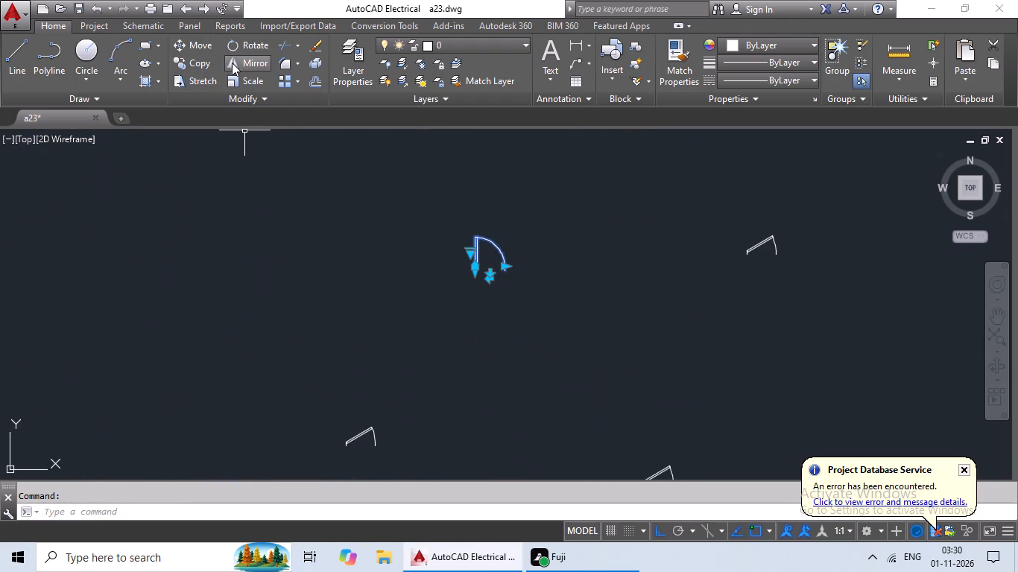
left_click(258, 44)
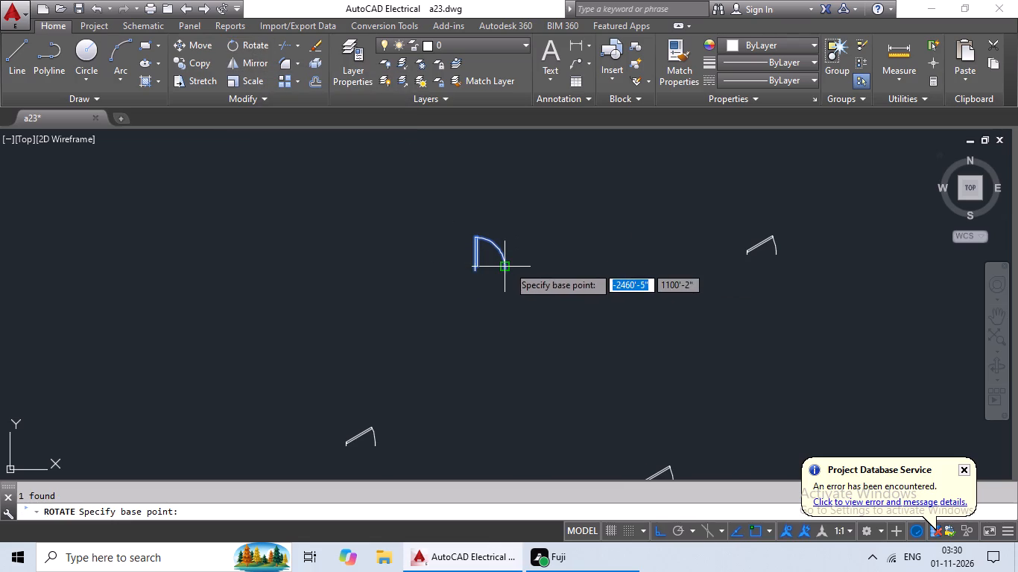
left_click(506, 272)
left_click_drag(476, 336, 482, 326)
left_click(526, 241)
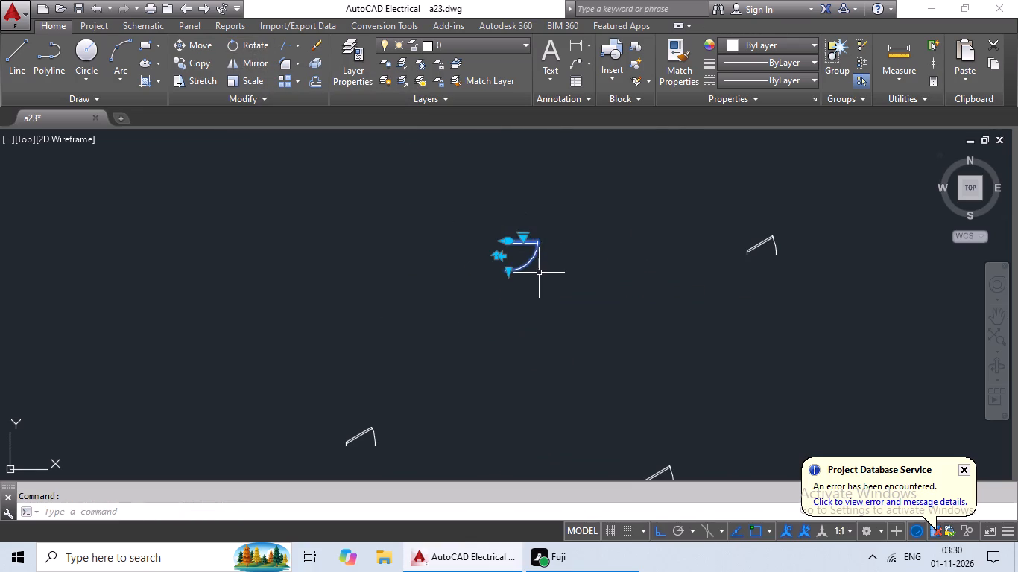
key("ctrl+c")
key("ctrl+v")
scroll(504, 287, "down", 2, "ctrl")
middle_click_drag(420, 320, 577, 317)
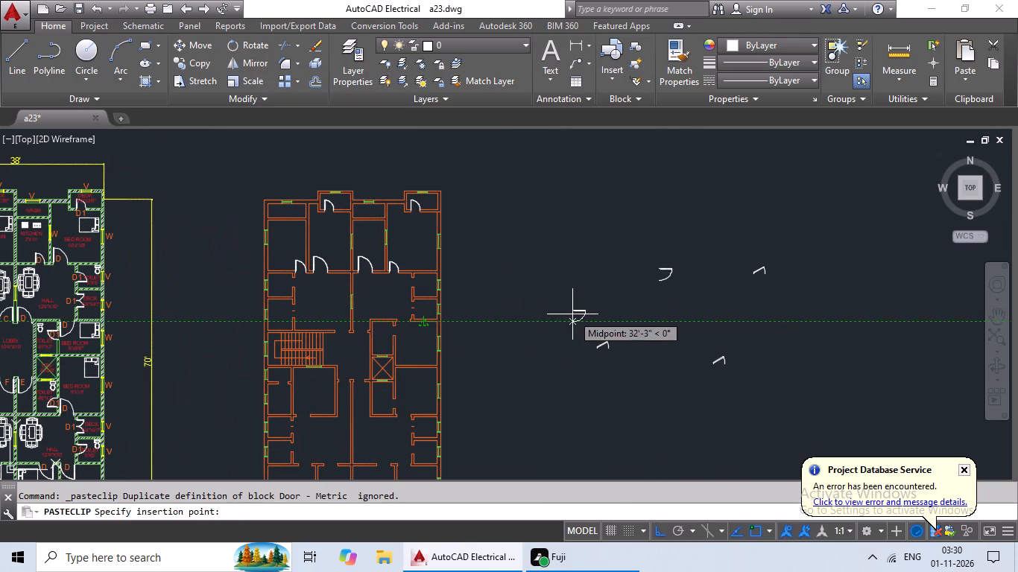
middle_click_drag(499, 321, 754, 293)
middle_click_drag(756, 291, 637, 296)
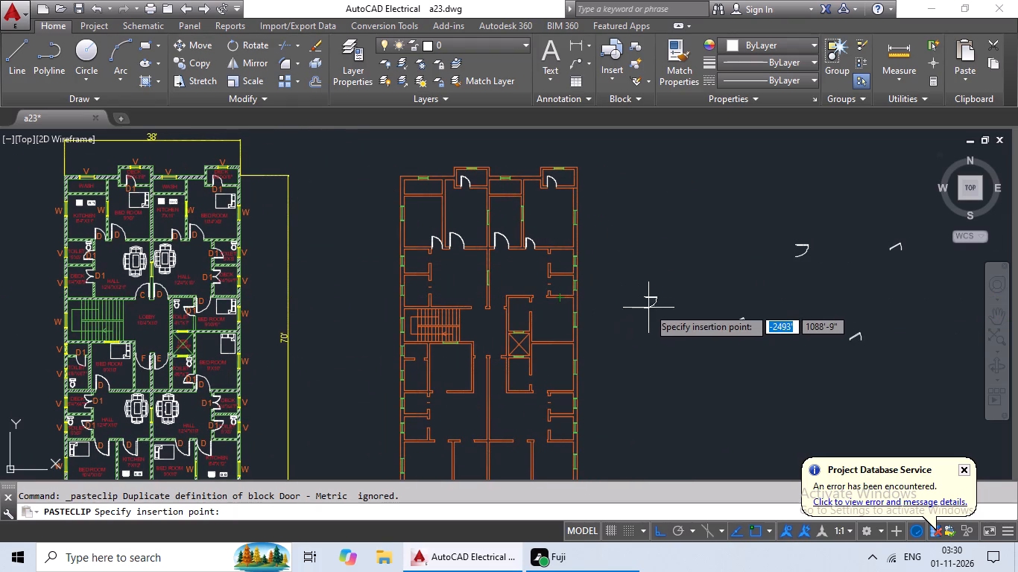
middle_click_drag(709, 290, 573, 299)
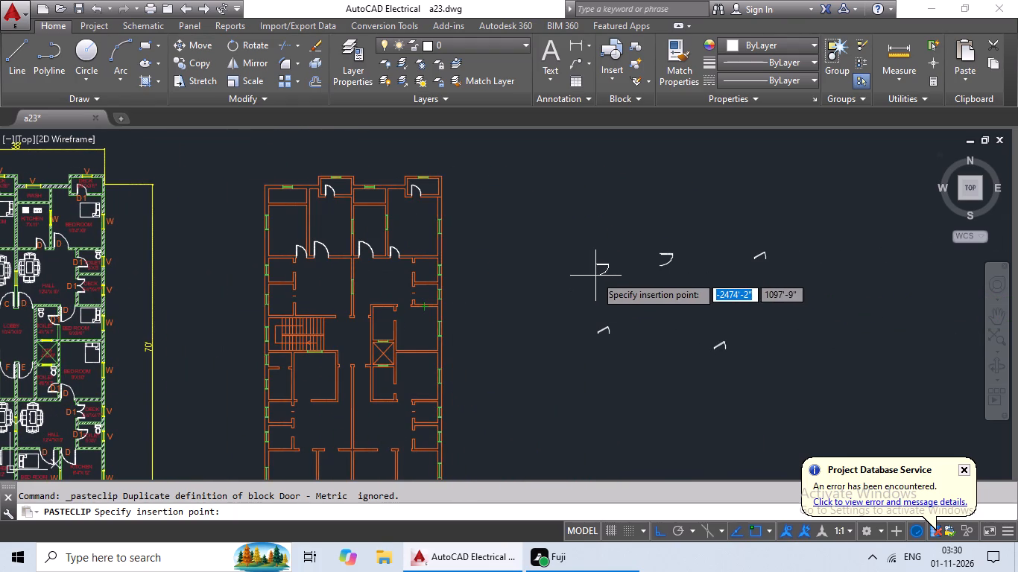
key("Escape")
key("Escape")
Mirror the spare door block about a horizontal line below it, erasing the source, so the leaf lies along its south edge.
scroll(693, 258, "up", 3)
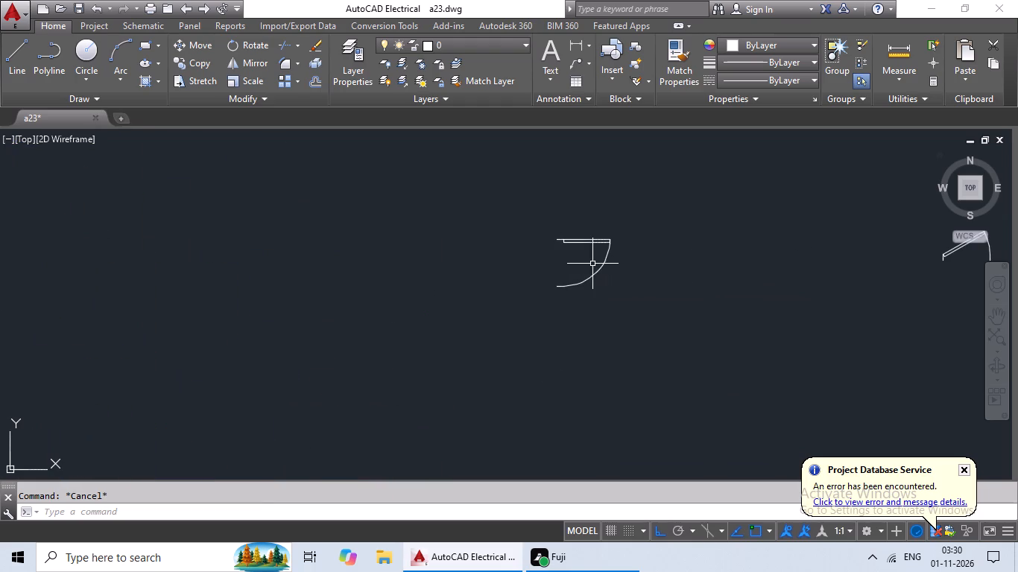
left_click(592, 273)
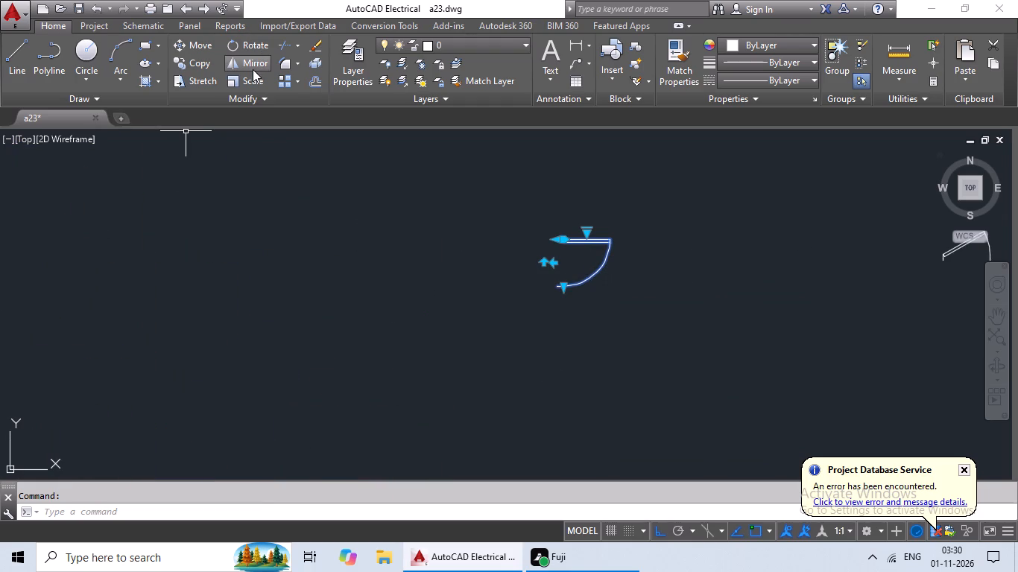
left_click(254, 66)
left_click_drag(610, 320, 579, 328)
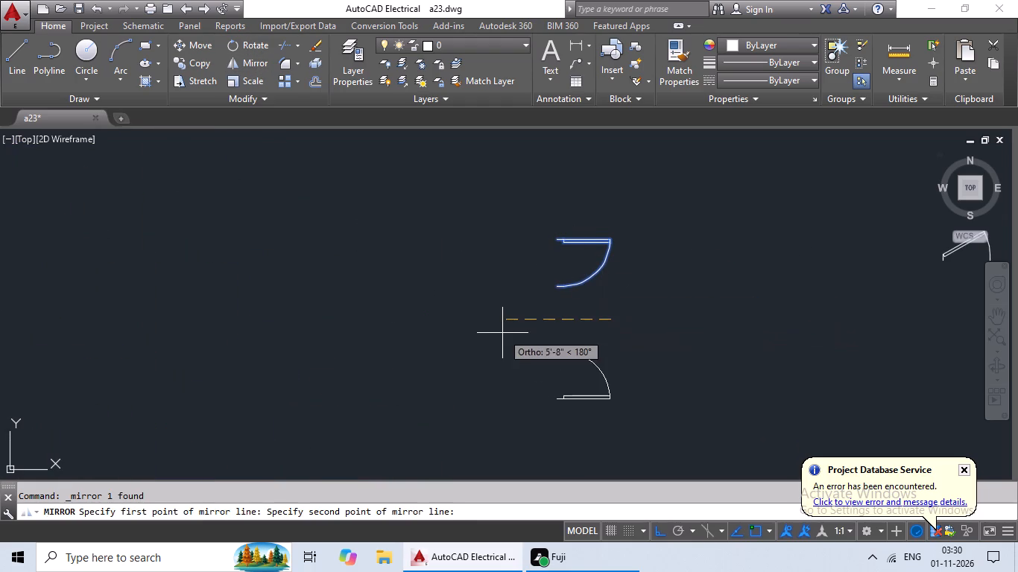
scroll(493, 331, "down", 2)
left_click(494, 330)
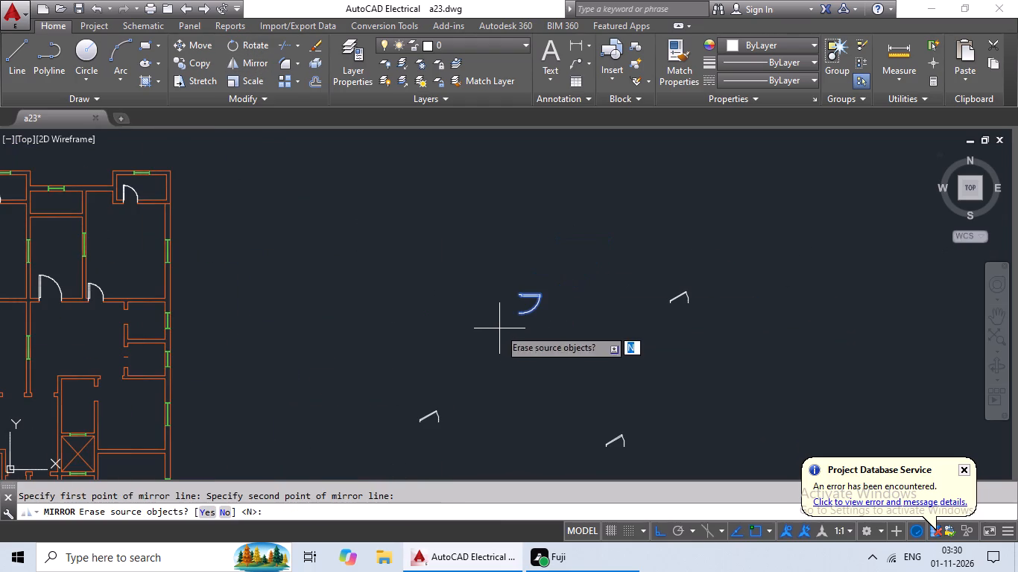
left_click(200, 513)
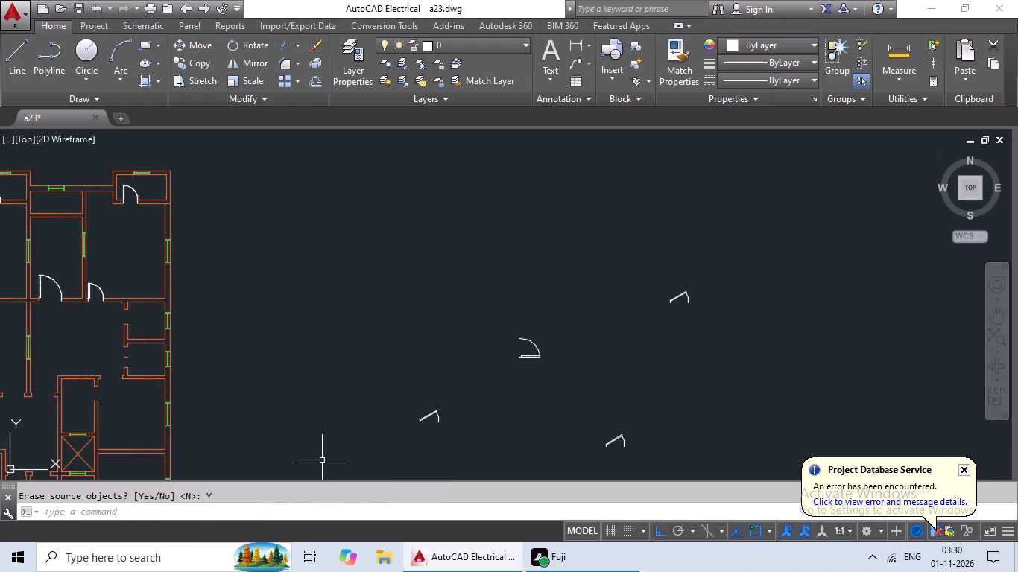
Copy the mirrored door block and paste it at the midpoint of the south jamb in the northeast 5'x5' toilet's west doorway.
left_click(538, 359)
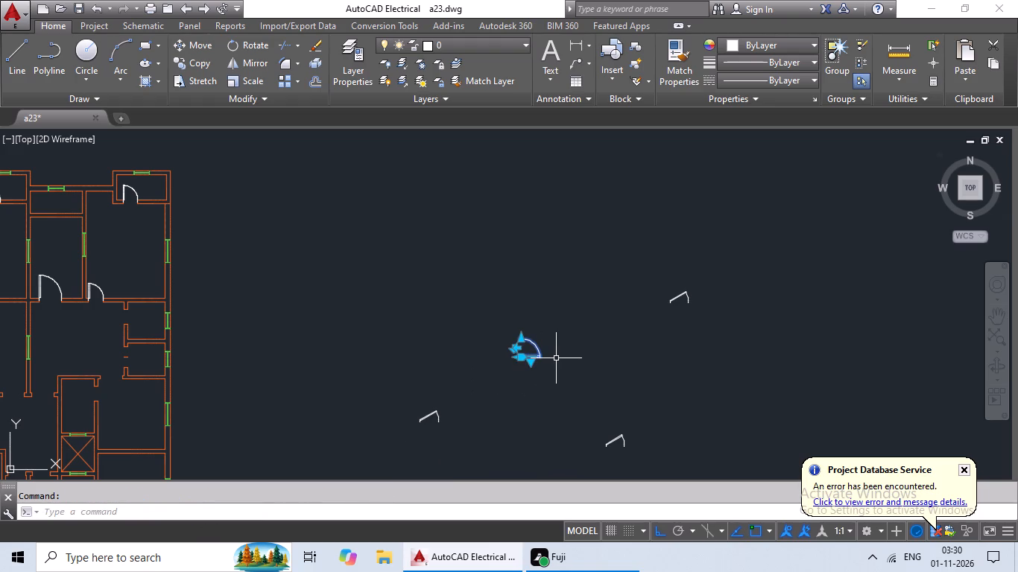
key("ctrl+c")
key("ctrl+v")
scroll(554, 358, "down", 2, "ctrl")
middle_click_drag(457, 357, 509, 343)
scroll(235, 343, "up", 1)
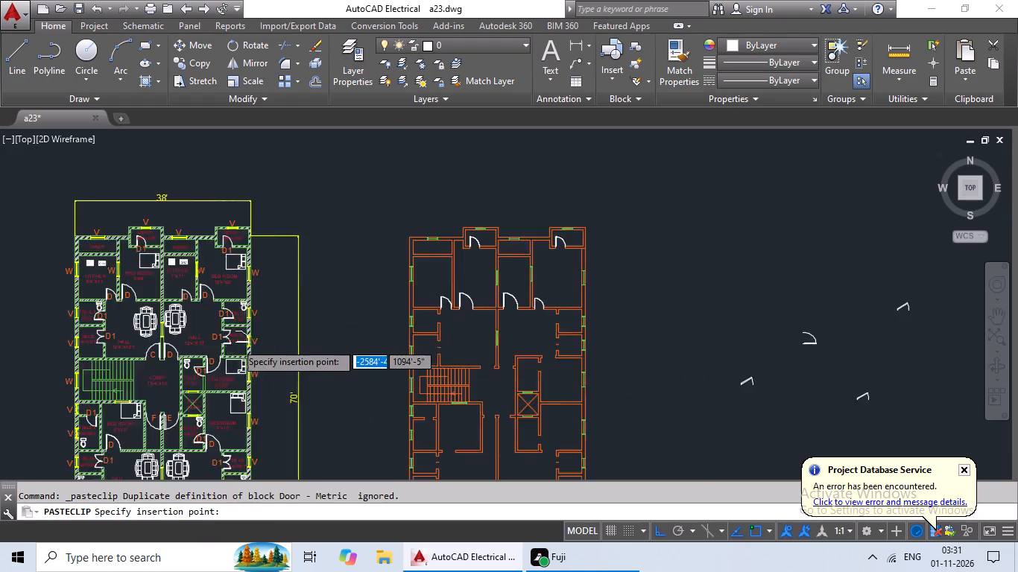
scroll(235, 343, "up", 2)
middle_click_drag(426, 334, 205, 345)
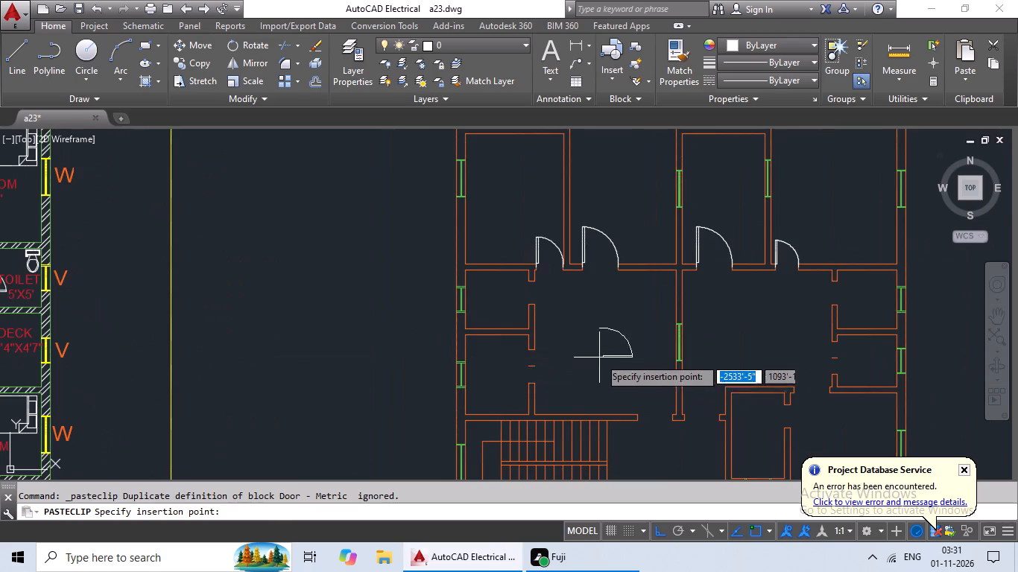
middle_click_drag(600, 357, 370, 364)
scroll(629, 311, "up", 5)
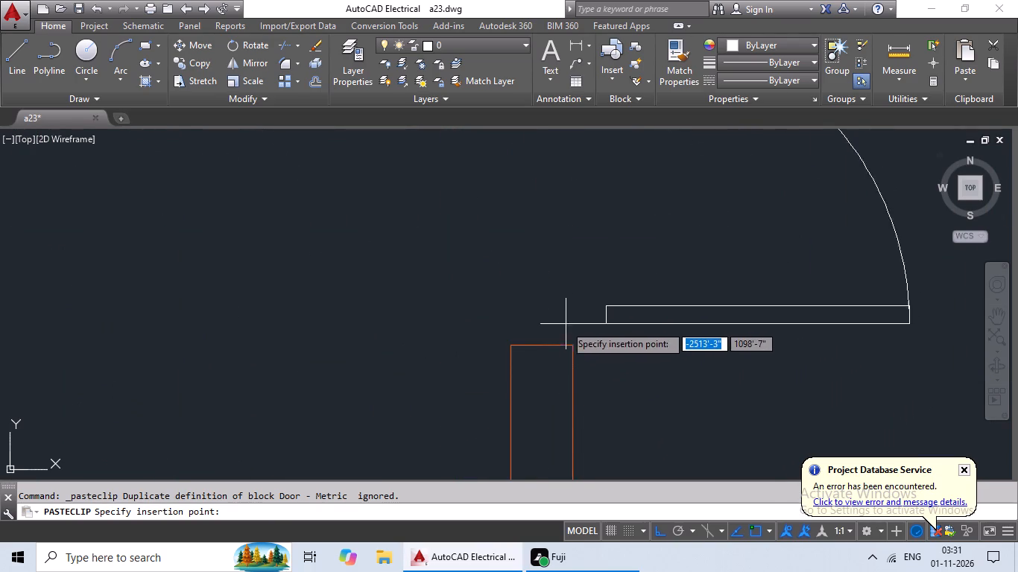
left_click(541, 346)
Scale the northeast toilet's door block by reference from its south jamb to fit the width of the doorway.
scroll(594, 326, "down", 3)
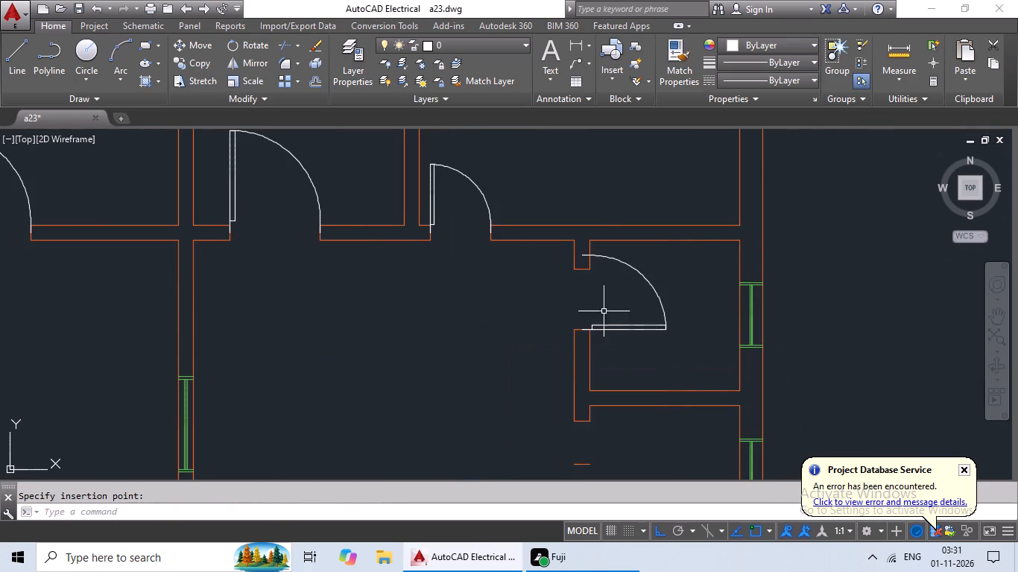
left_click(626, 266)
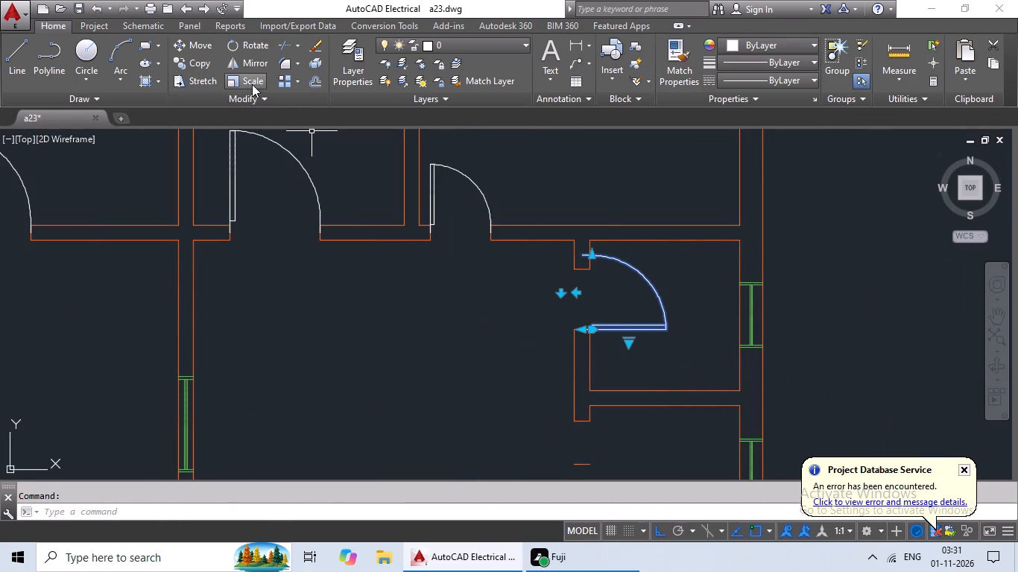
left_click(251, 82)
scroll(638, 347, "up", 2)
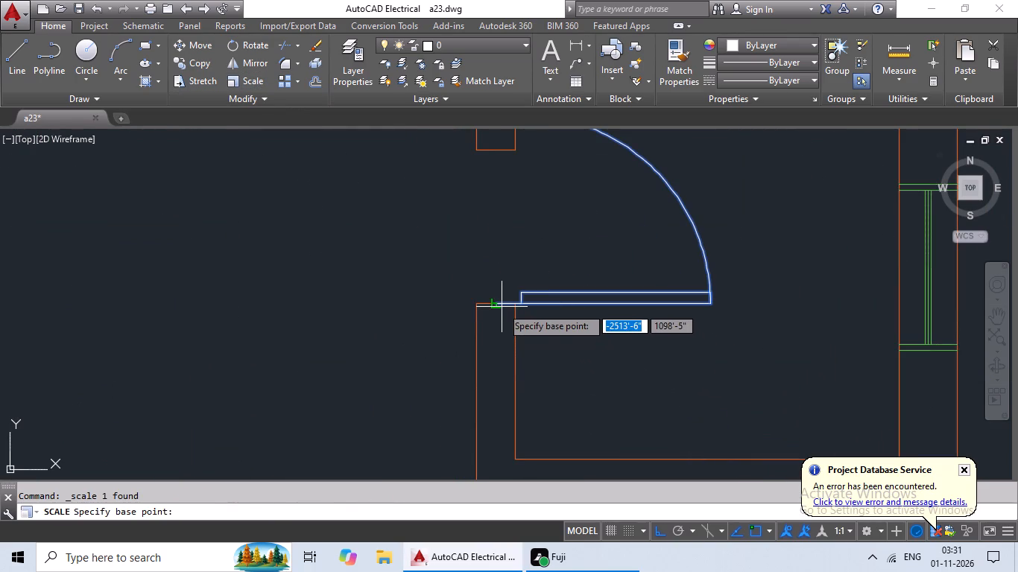
scroll(500, 305, "up", 2)
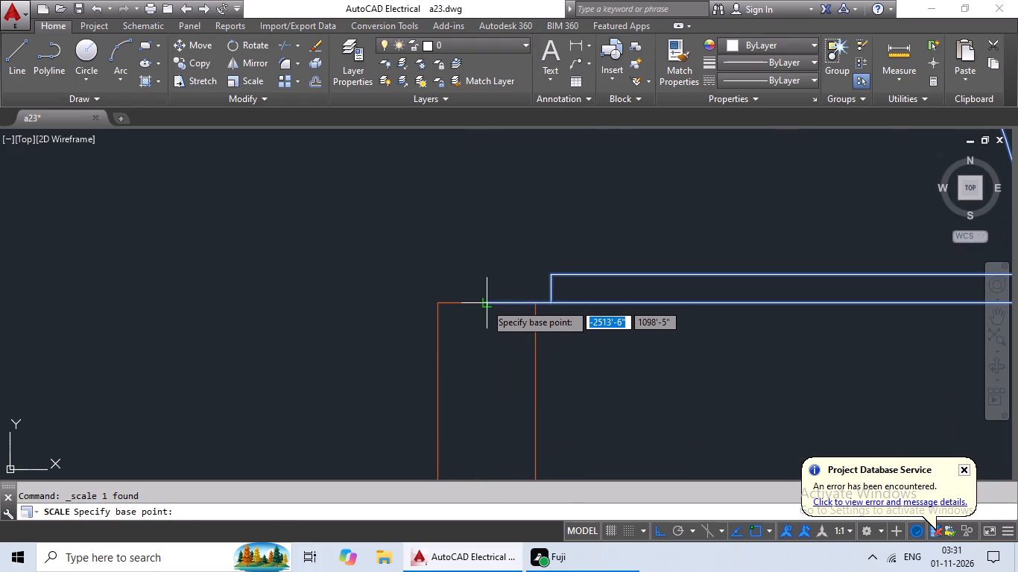
left_click(485, 303)
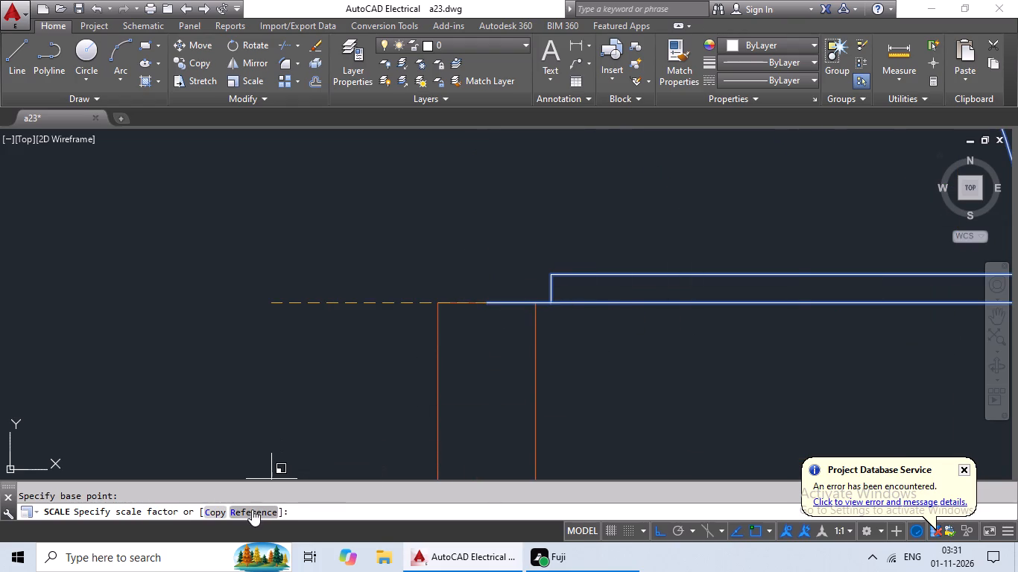
left_click(252, 509)
left_click(490, 299)
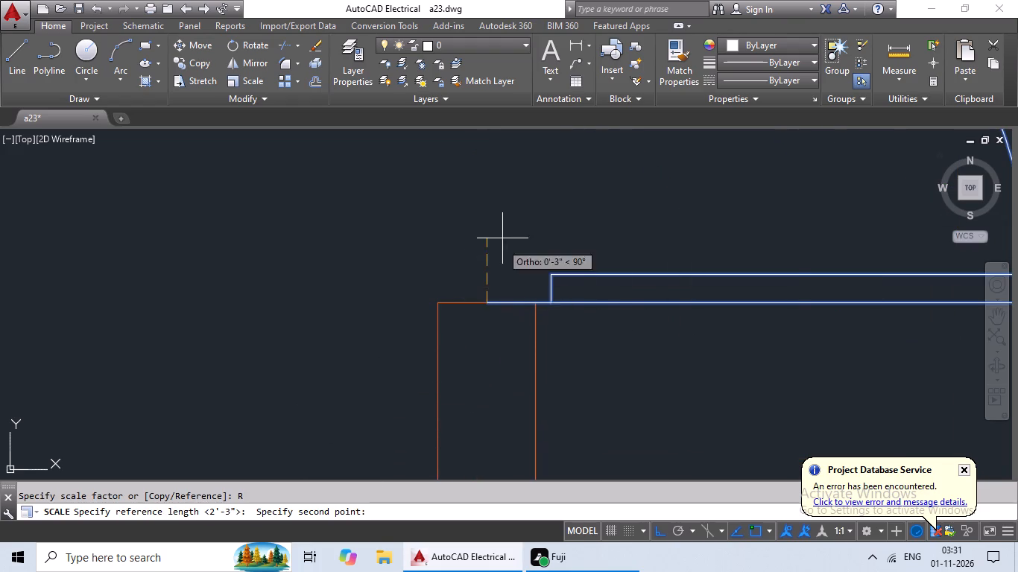
middle_click_drag(508, 211, 505, 343)
scroll(525, 336, "down", 2)
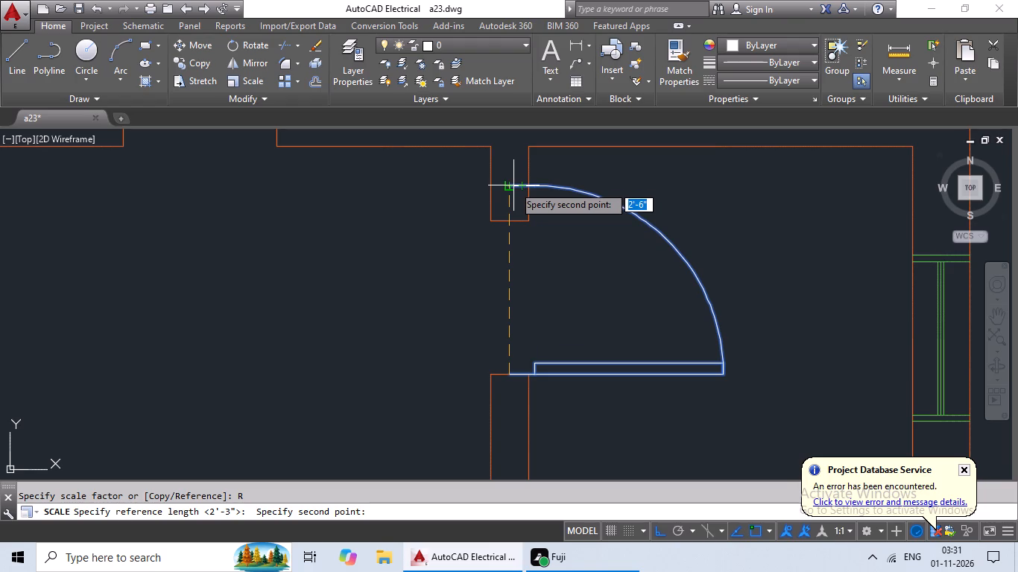
left_click(508, 185)
left_click(507, 223)
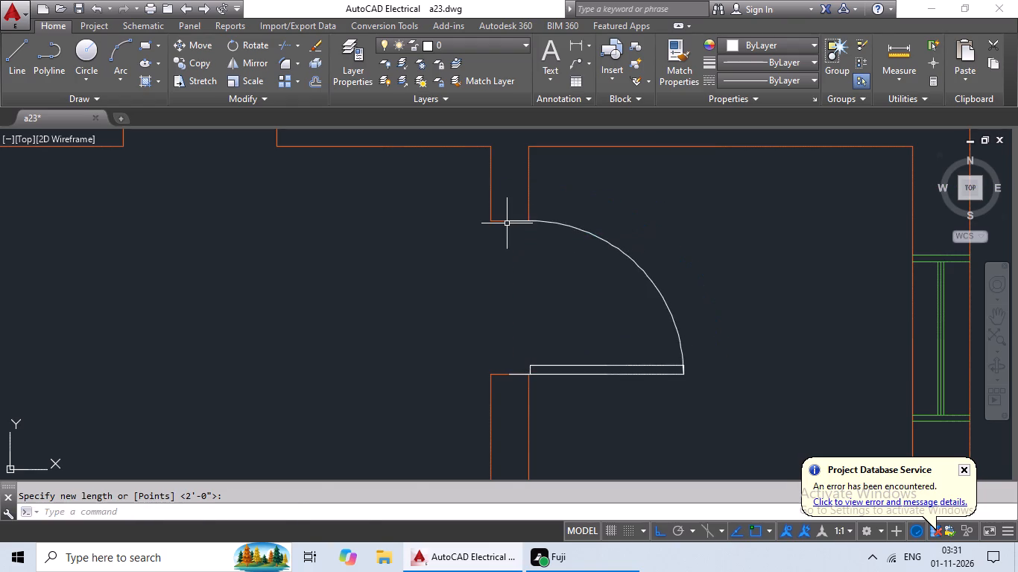
Mirror the spare door block about a vertical line on its west side, erasing the source, so the leaf points west.
scroll(509, 226, "down", 5)
middle_click_drag(464, 294, 777, 267)
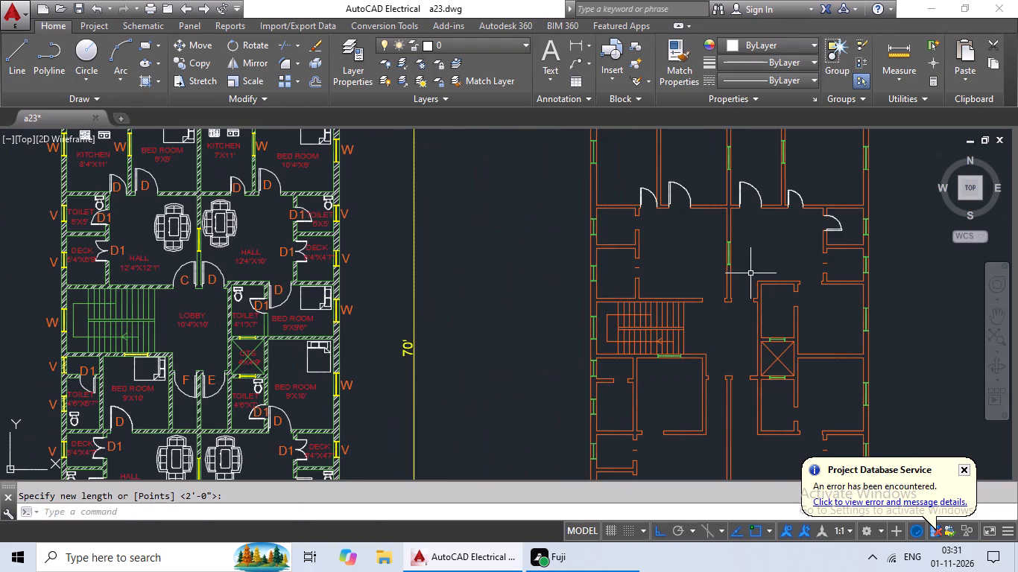
middle_click_drag(750, 273, 594, 275)
scroll(698, 280, "down", 2)
middle_click_drag(704, 278, 563, 278)
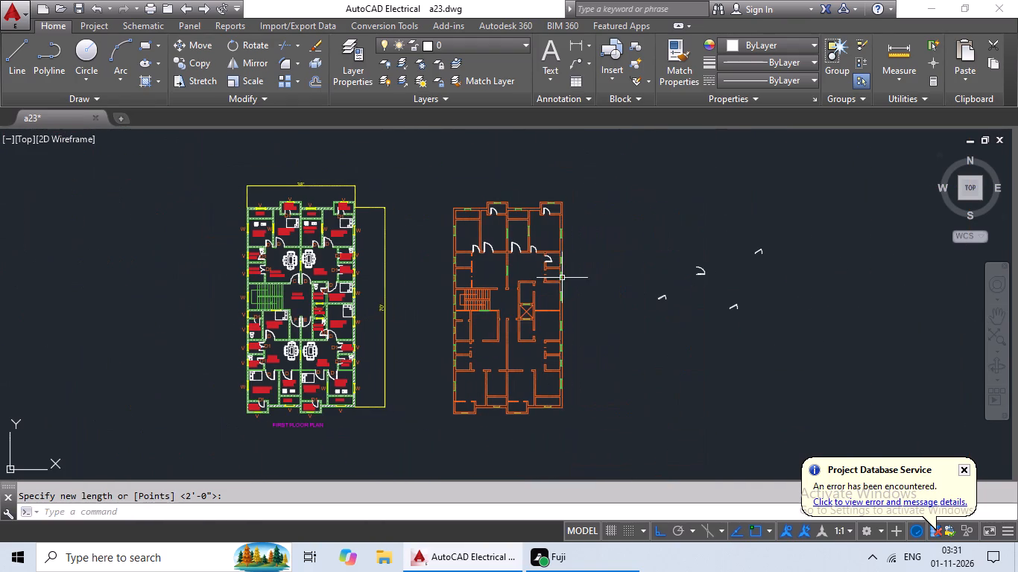
scroll(706, 274, "up", 3)
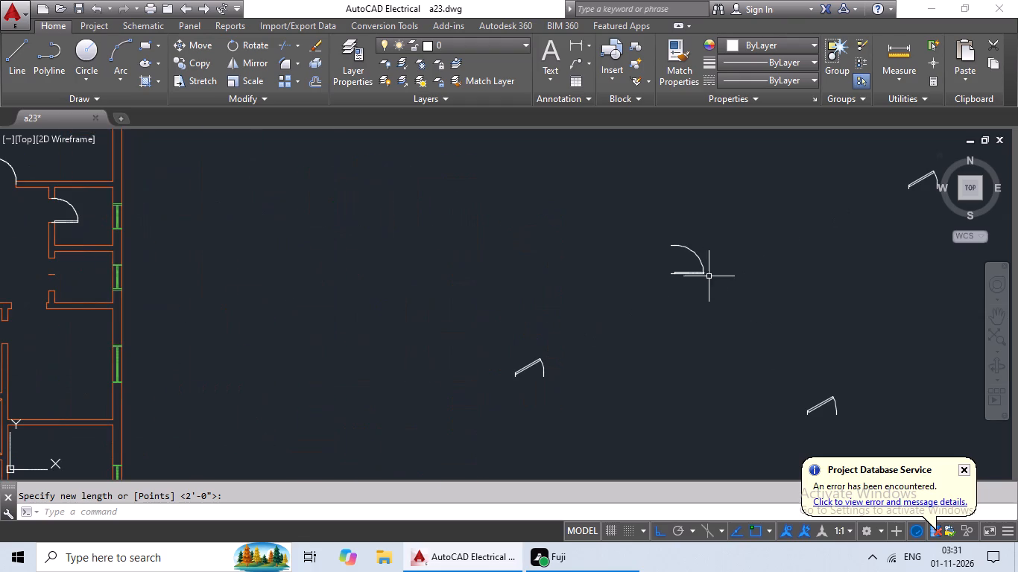
left_click(695, 273)
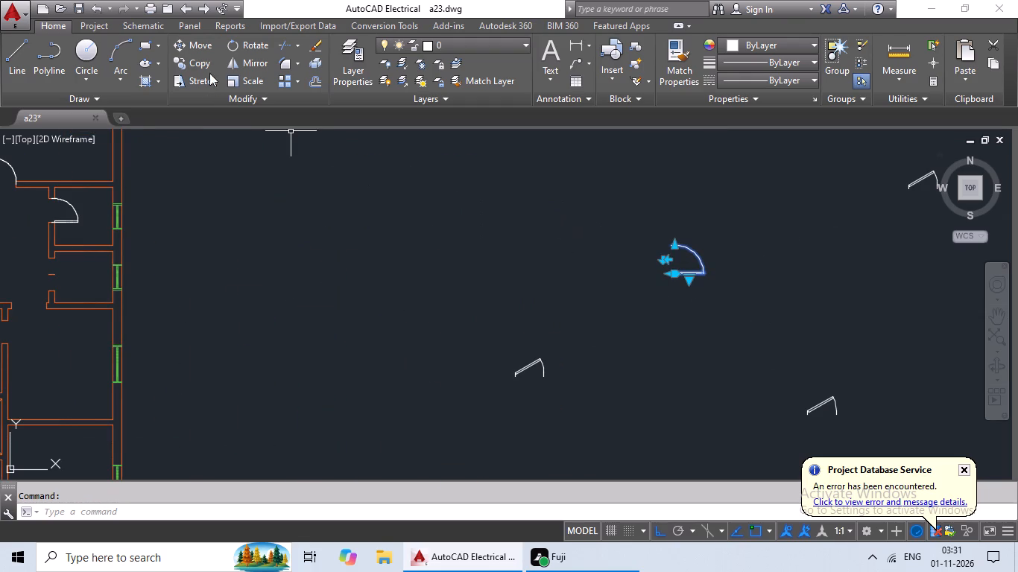
left_click_drag(249, 58, 252, 68)
scroll(640, 256, "up", 2)
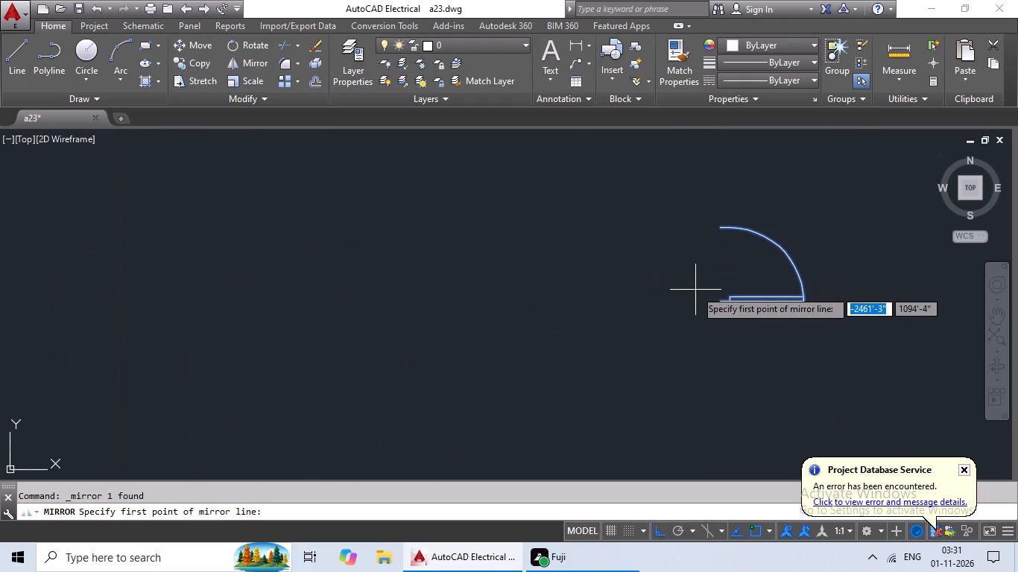
left_click_drag(678, 304, 678, 280)
left_click(667, 191)
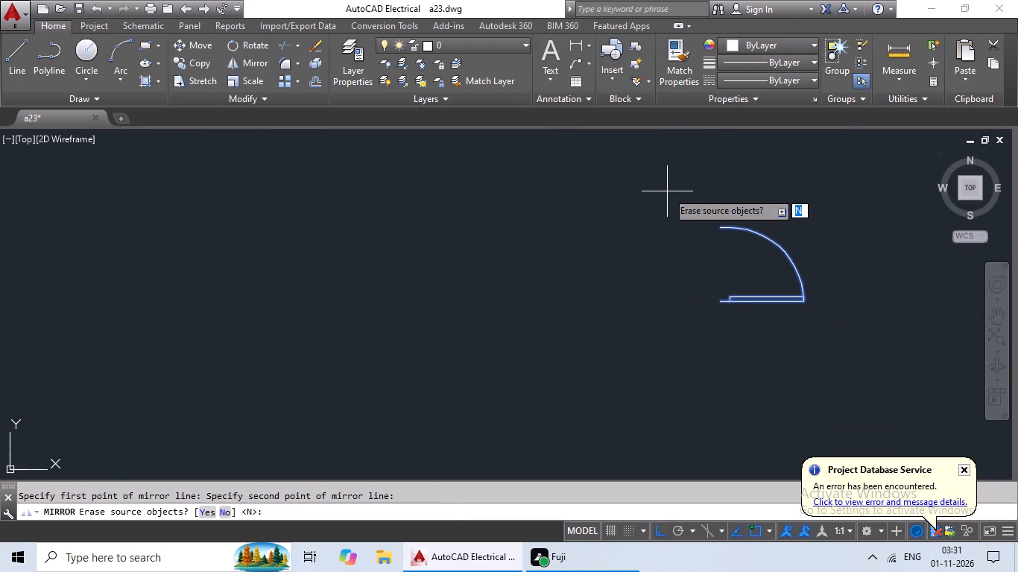
left_click(204, 511)
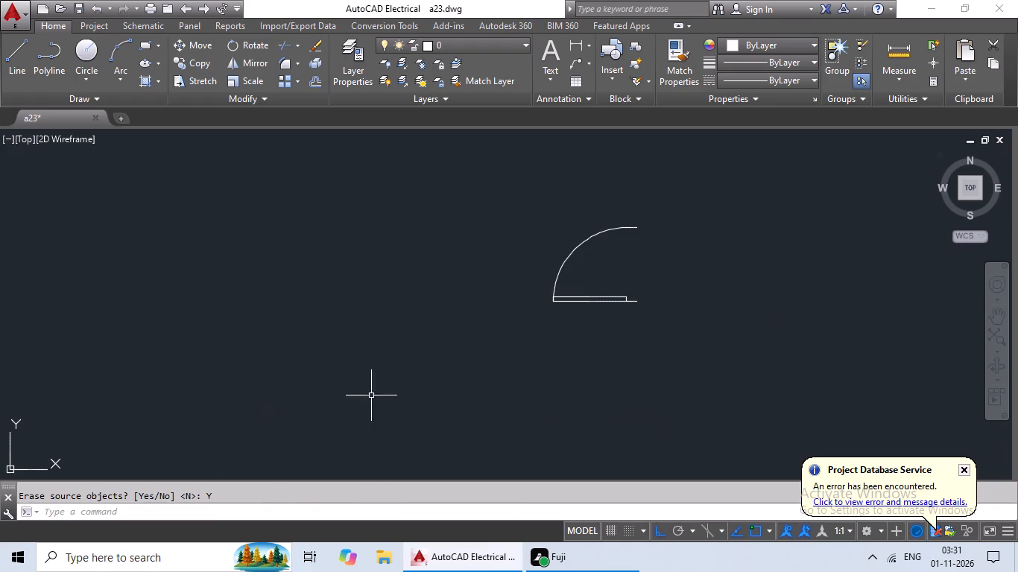
Copy the west-pointing spare door block and paste it on the south jamb of the northwest 5'x5' toilet's east doorway.
left_click(595, 296)
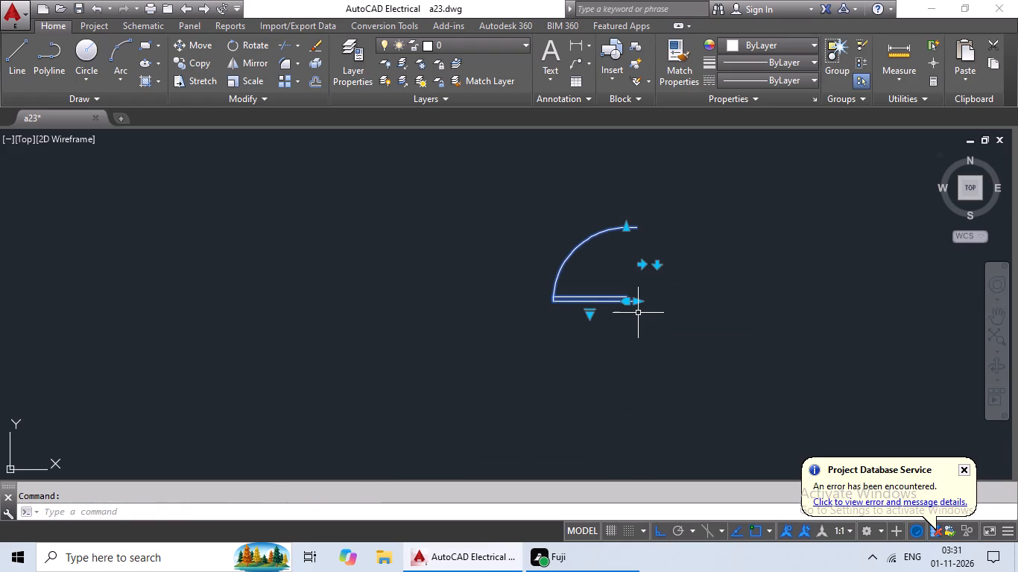
key("ctrl+c")
key("ctrl+v")
scroll(577, 314, "down", 3, "ctrl")
middle_click_drag(501, 337, 738, 329)
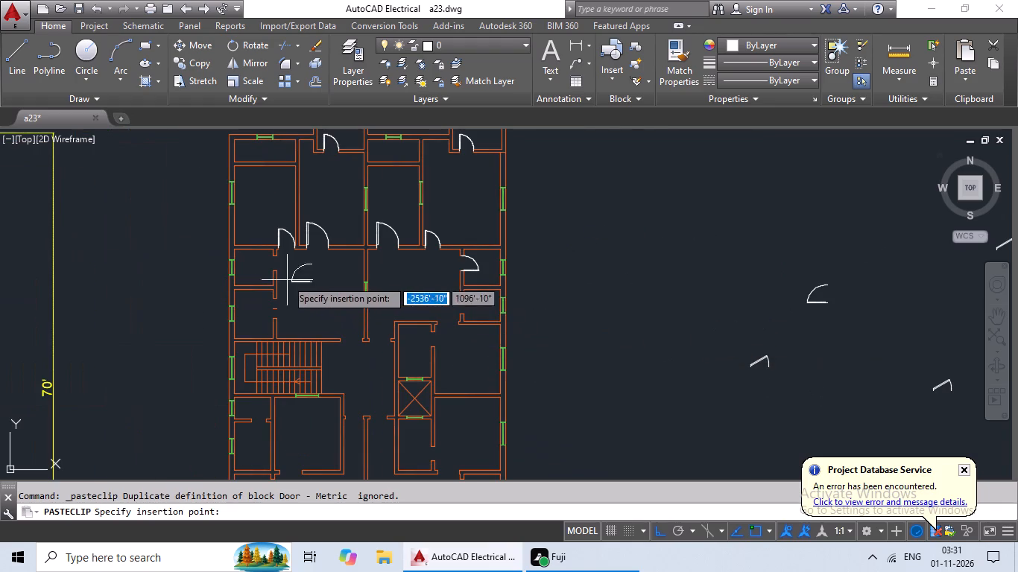
scroll(266, 266, "up", 4)
scroll(191, 288, "up", 2)
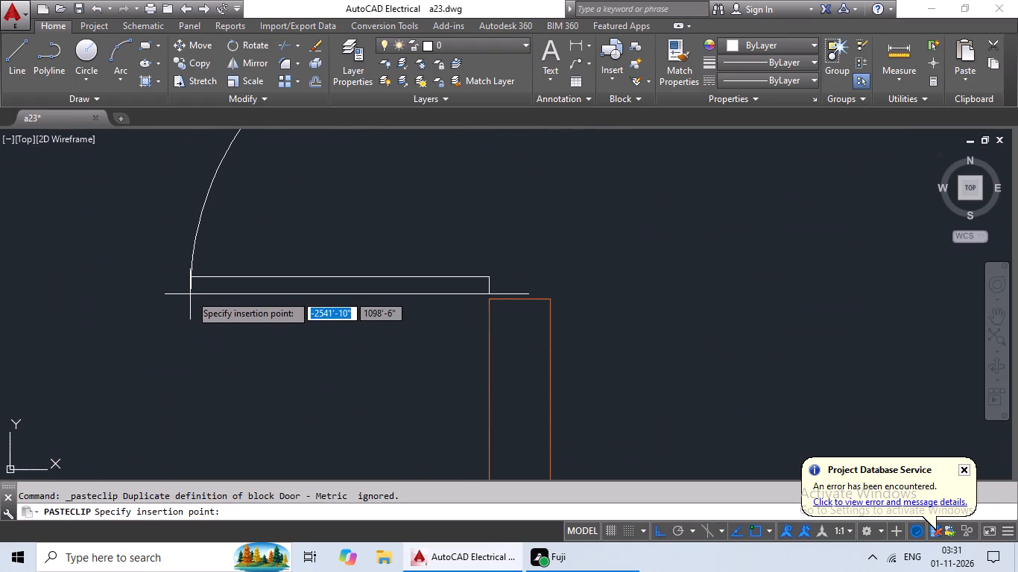
left_click(189, 299)
scroll(411, 258, "down", 2)
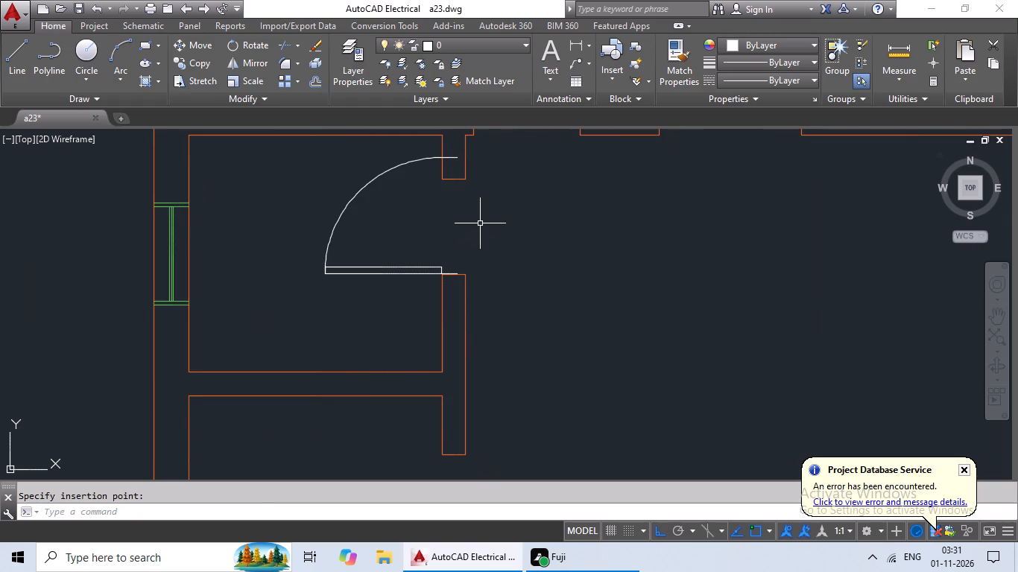
scroll(481, 223, "down", 3)
Scale the northwest toilet's door block by reference from its south jamb to fit the width of the doorway.
left_click(464, 234)
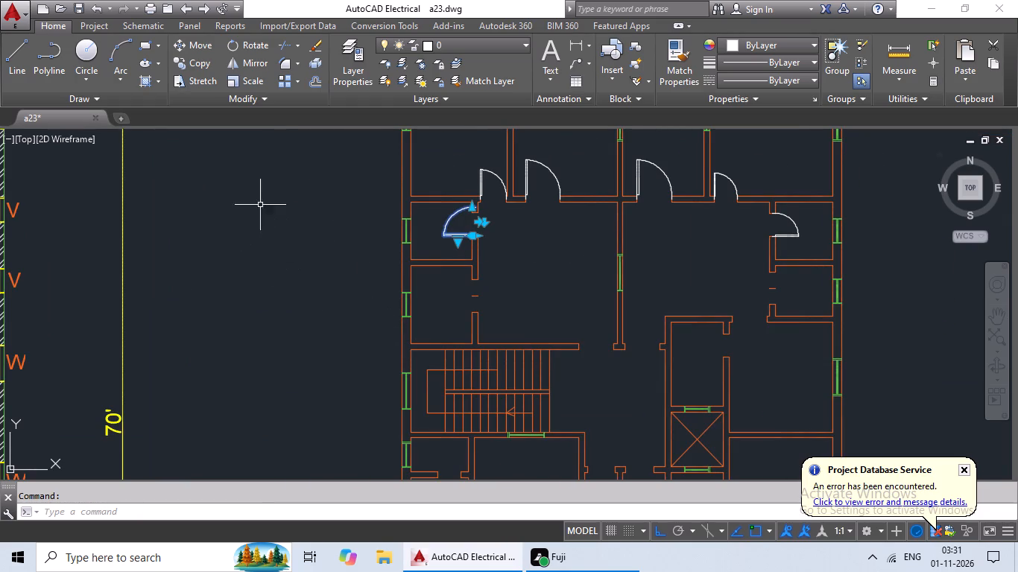
left_click(241, 75)
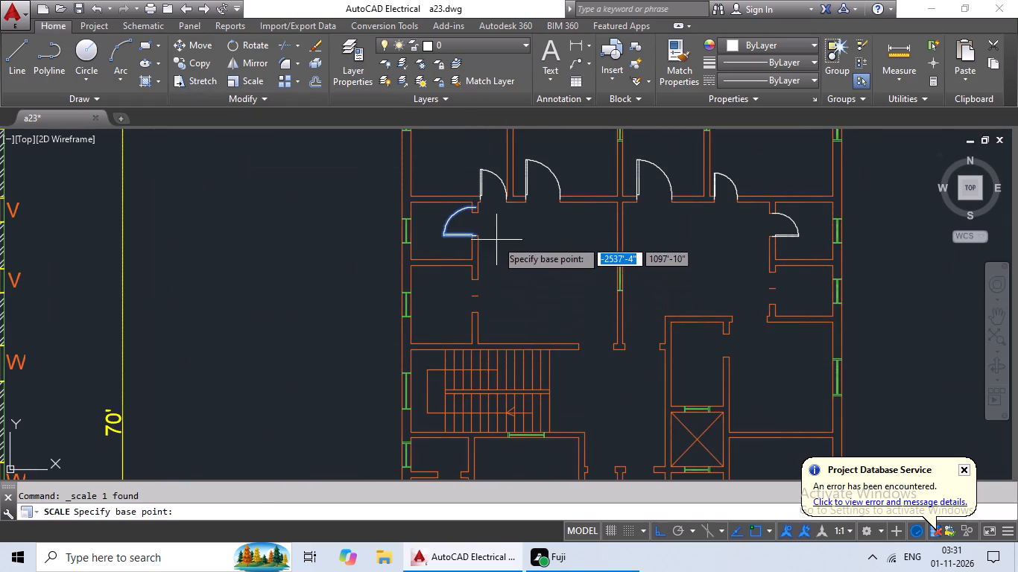
scroll(496, 230, "up", 3)
left_click(411, 253)
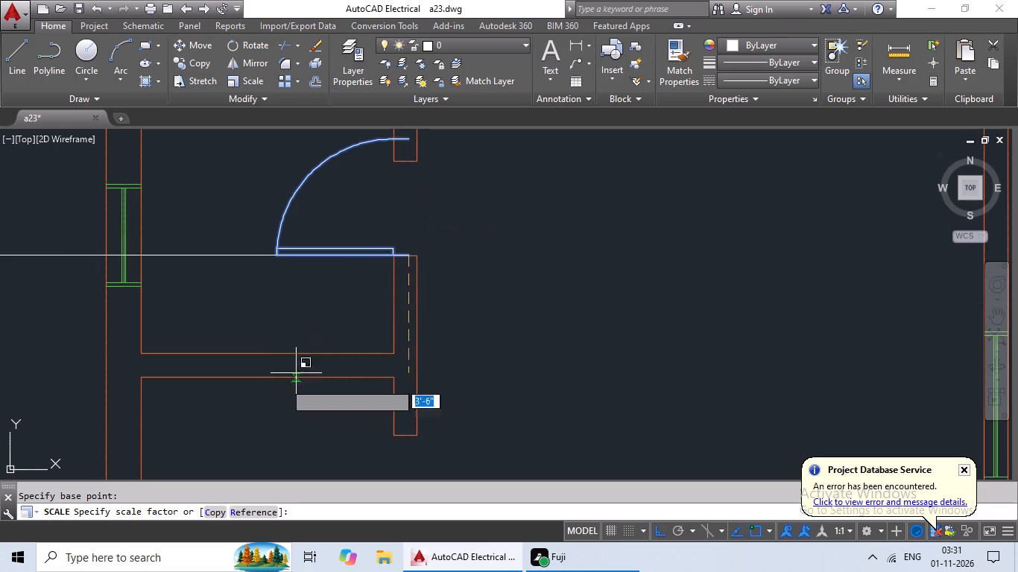
left_click(245, 512)
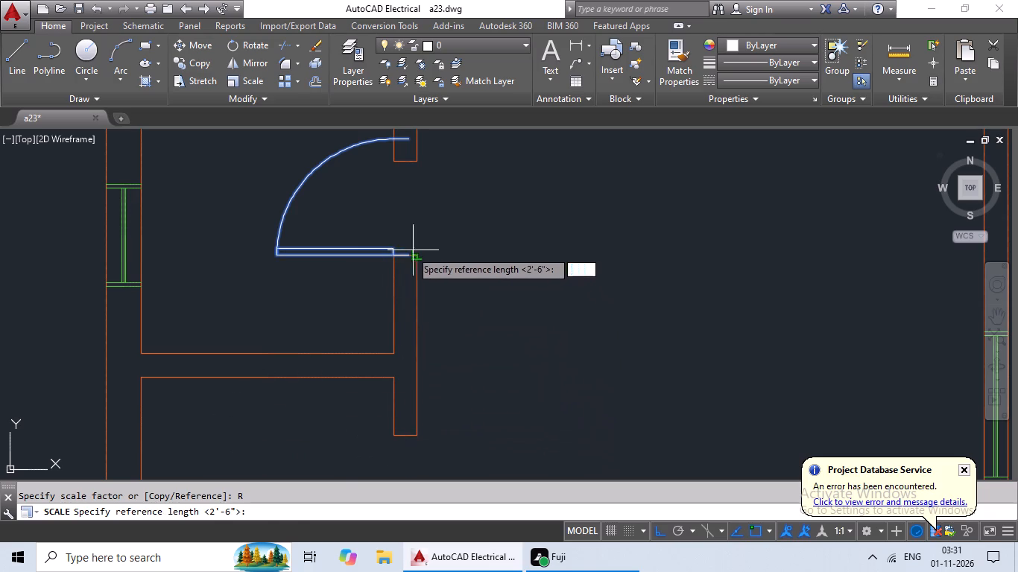
left_click(410, 252)
middle_click_drag(424, 199, 402, 349)
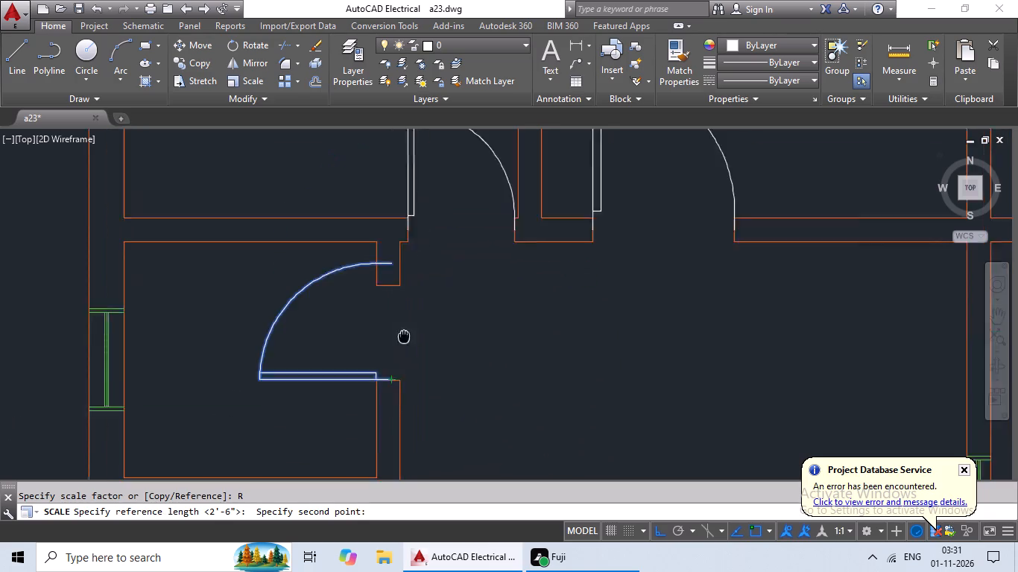
left_click(383, 287)
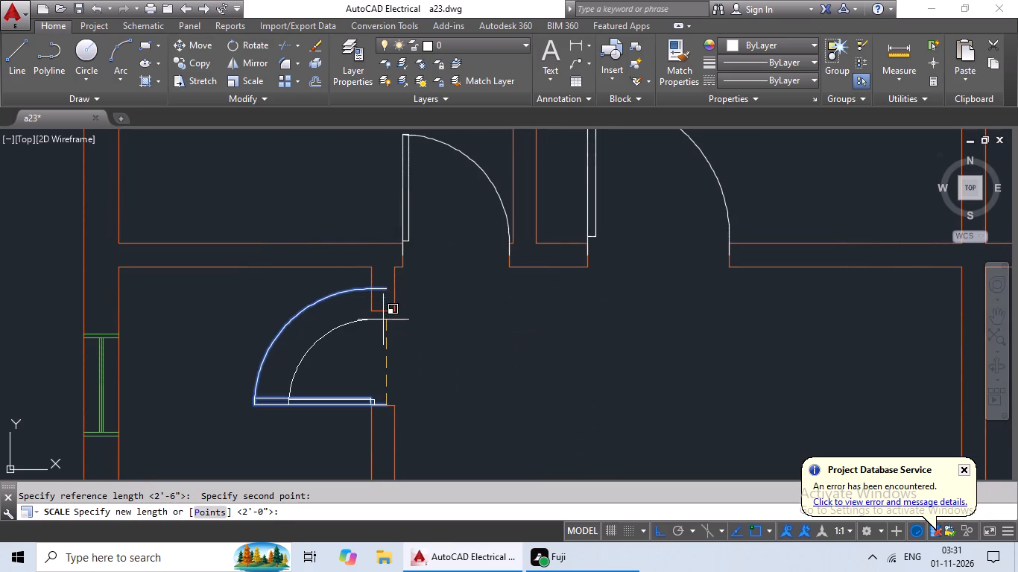
left_click(384, 312)
scroll(557, 320, "down", 3)
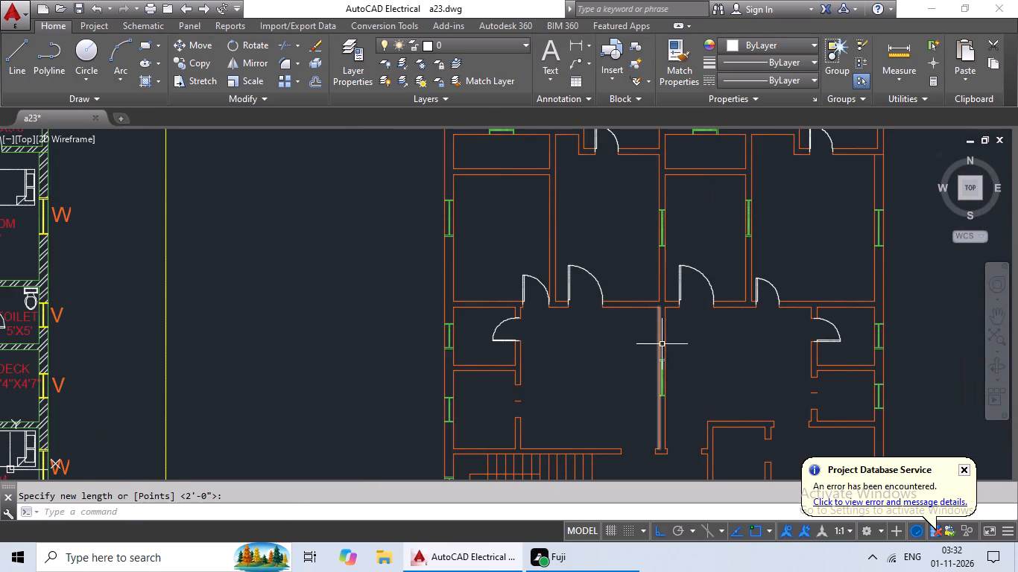
Copy the northwest toilet's door block and paste it on the south jamb of the doorway of the deck just south of it.
middle_click_drag(652, 375, 663, 256)
scroll(663, 256, "down", 1)
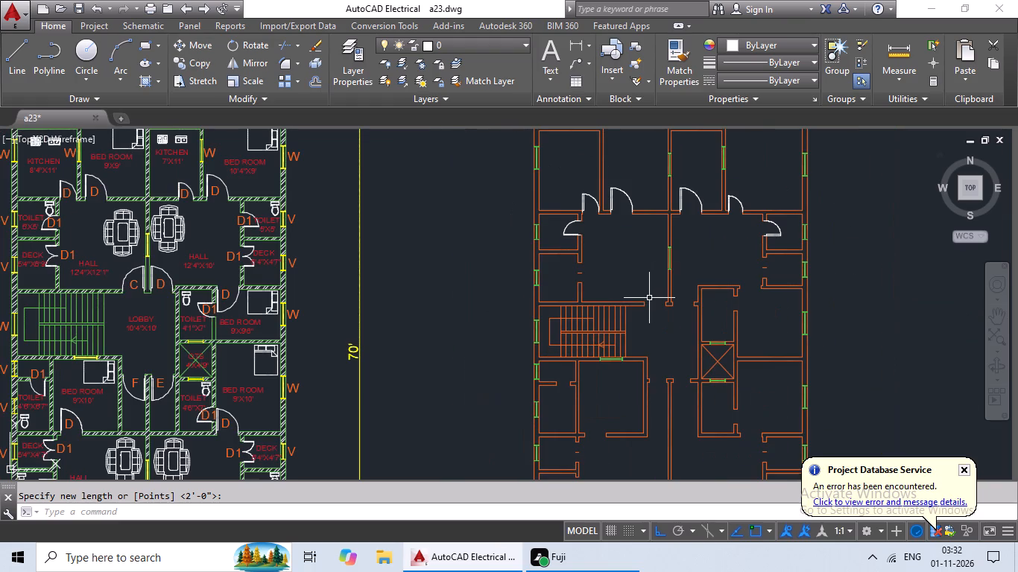
middle_click_drag(657, 285, 619, 291)
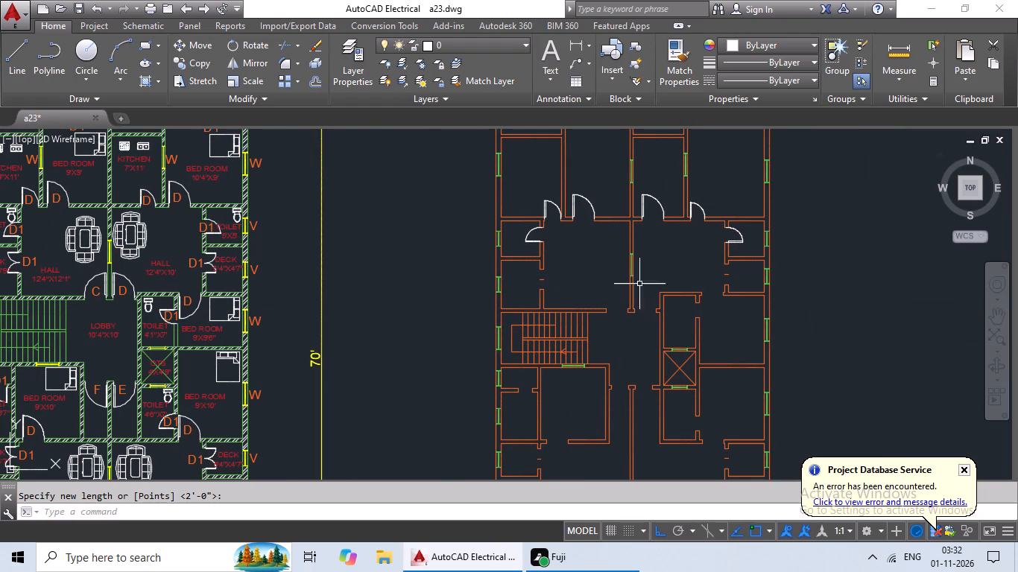
middle_click_drag(636, 274, 683, 234)
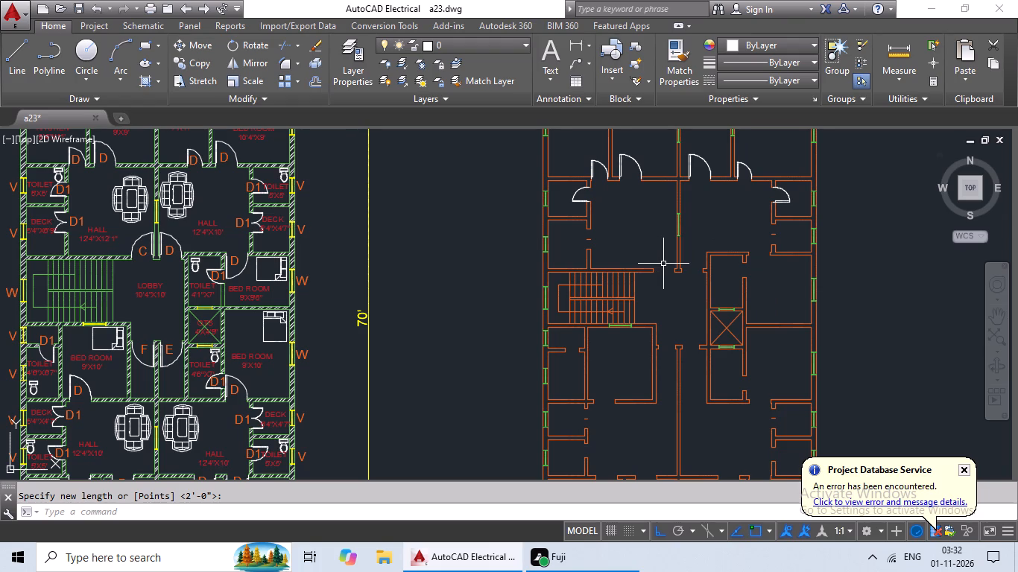
left_click(578, 200)
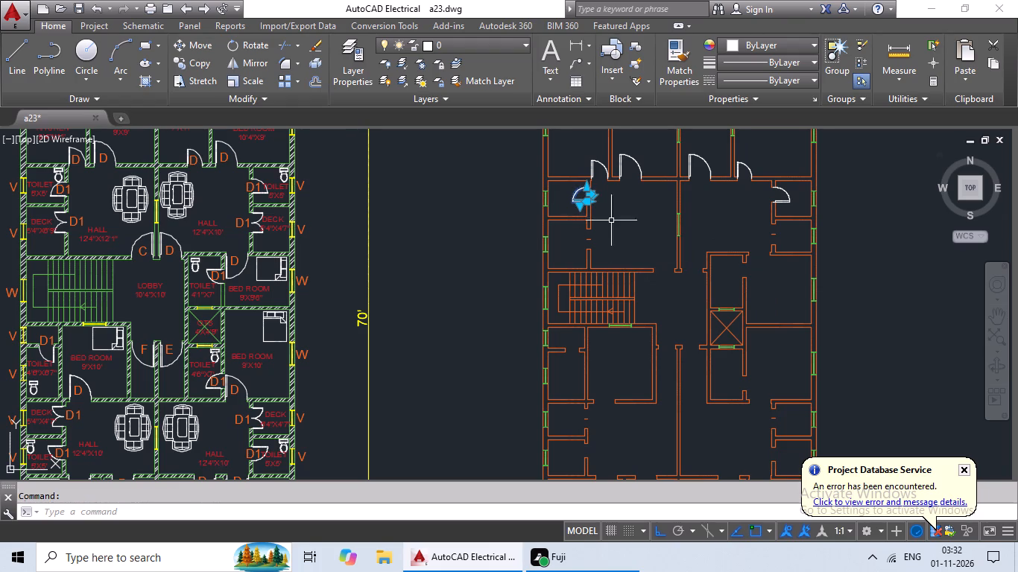
key("ctrl+c")
key("ctrl+v")
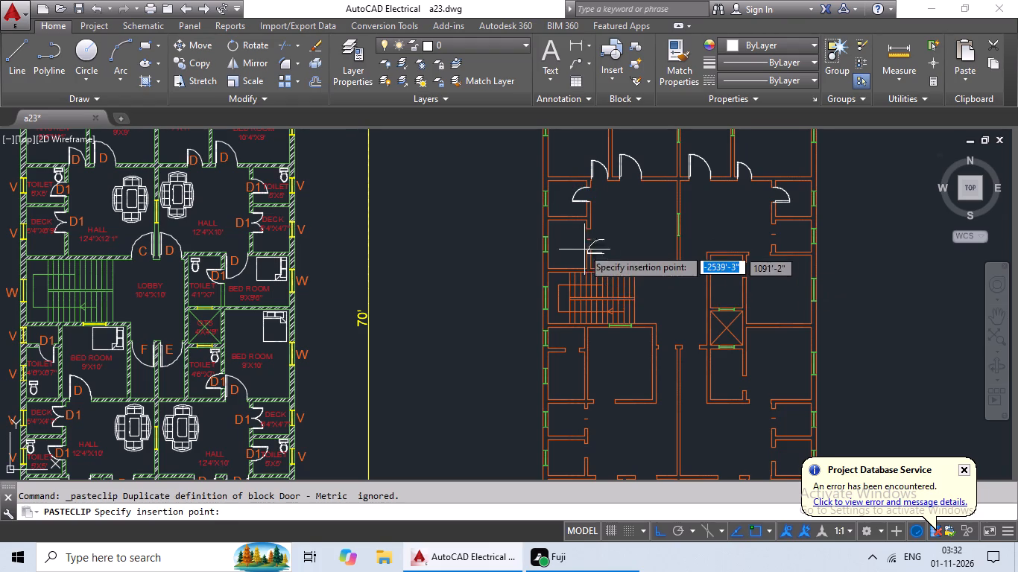
scroll(581, 247, "up", 5)
middle_click_drag(574, 258, 441, 276)
scroll(401, 295, "up", 2)
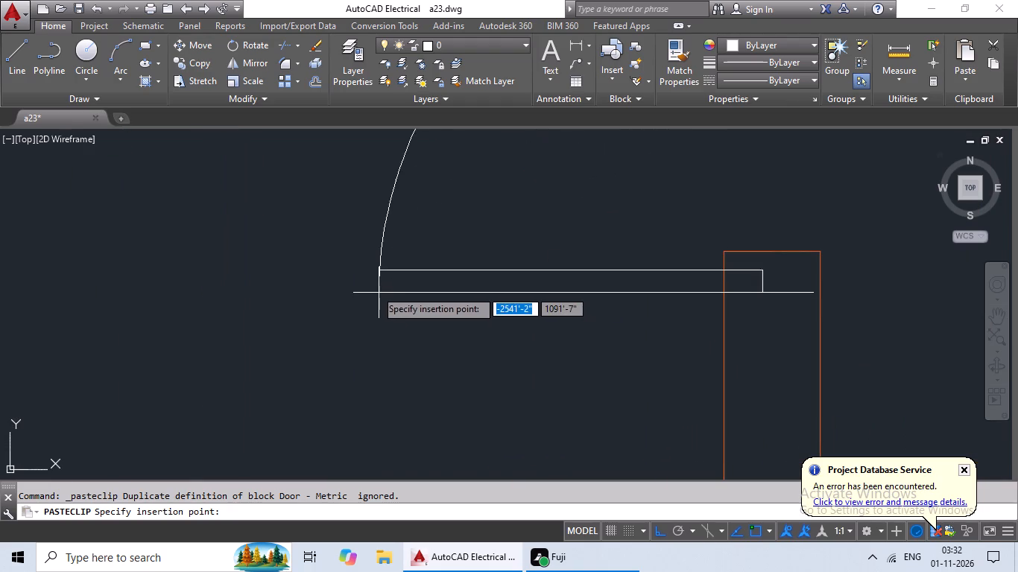
middle_click_drag(370, 267, 237, 290)
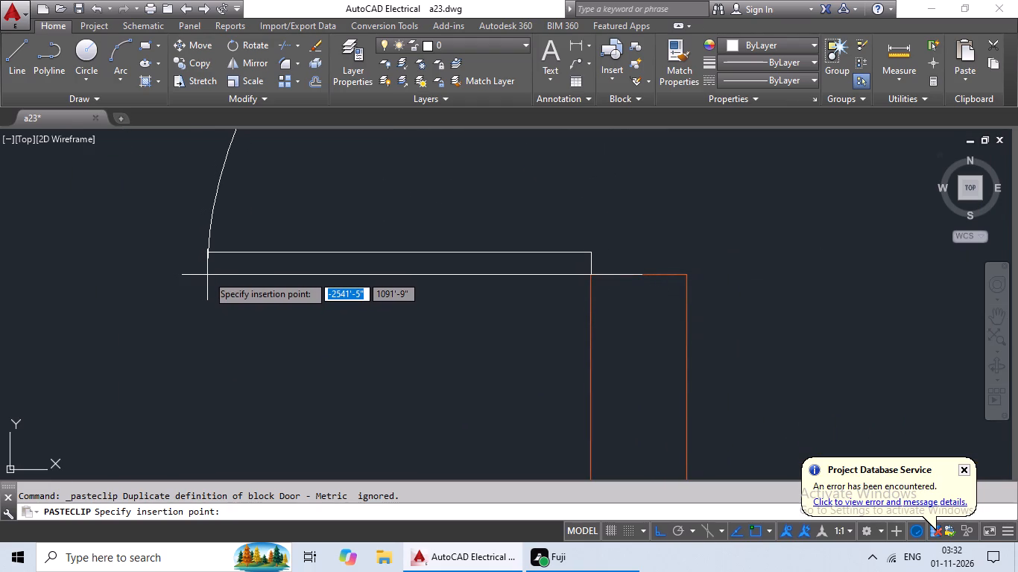
left_click(208, 275)
scroll(407, 264, "down", 2)
middle_click_drag(548, 252, 534, 320)
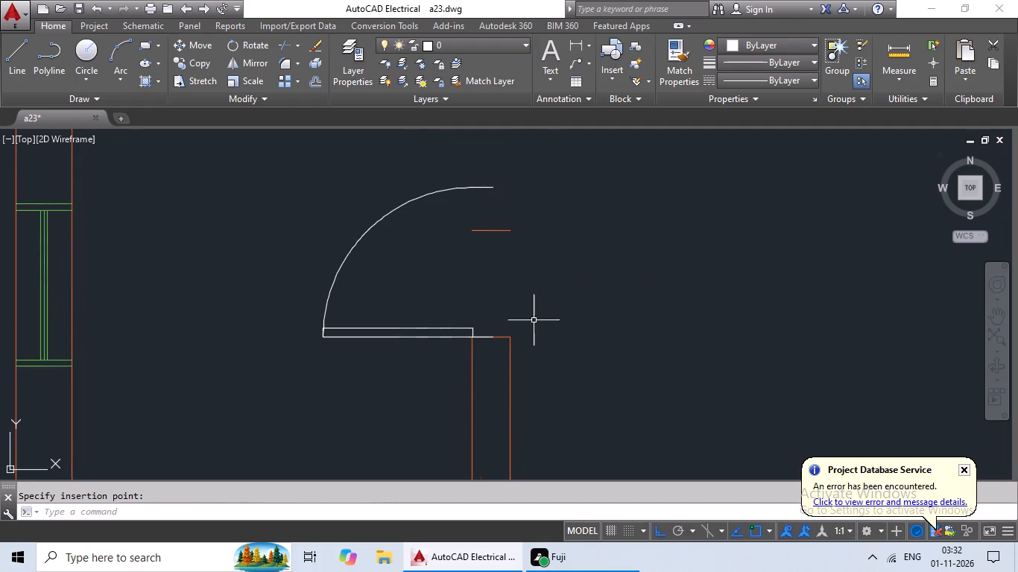
Scale the deck's door block by reference from its south jamb so it reaches the centre line across the doorway.
left_click(401, 330)
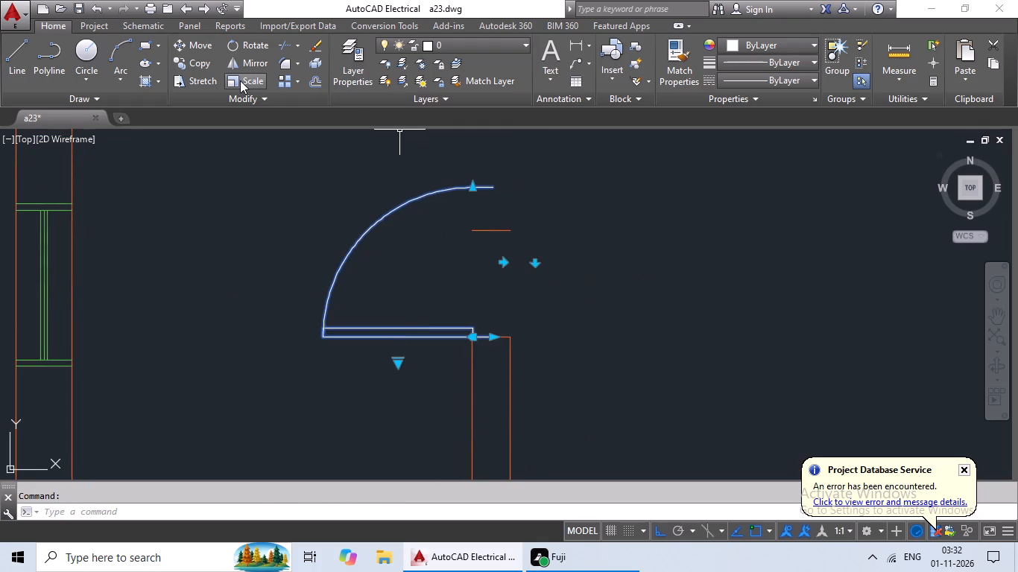
left_click_drag(240, 80, 242, 87)
scroll(521, 327, "up", 2)
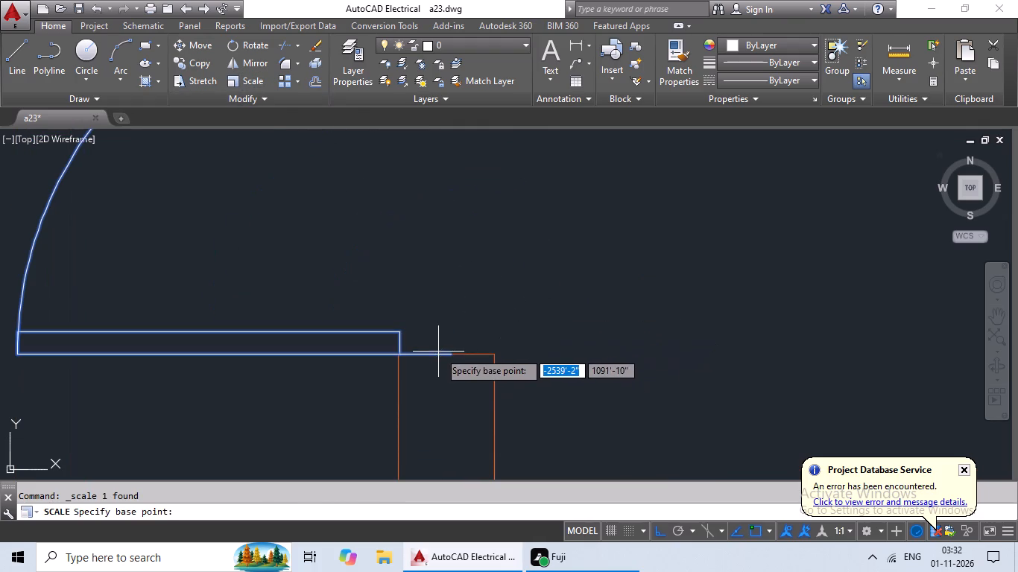
left_click(449, 355)
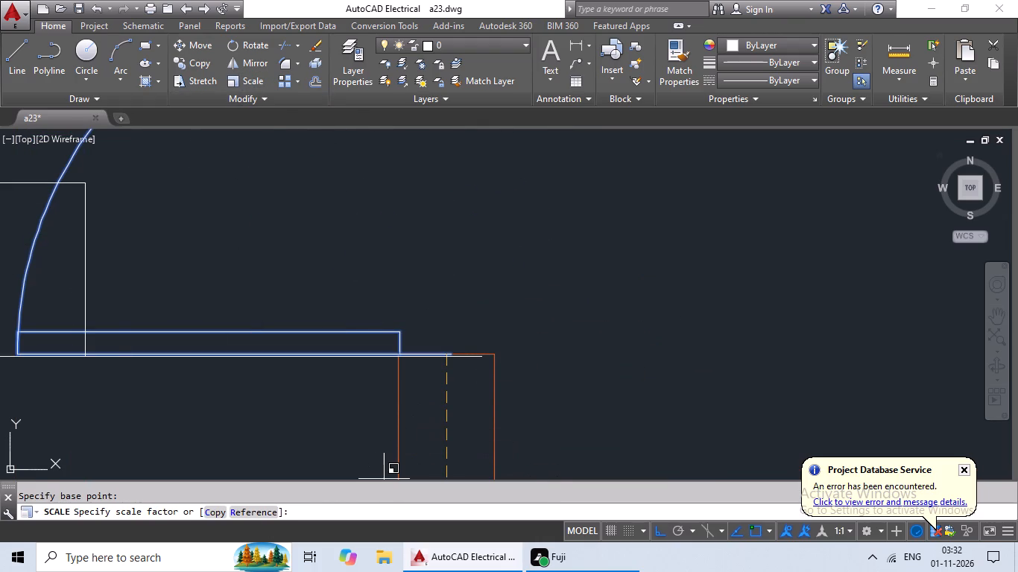
left_click(253, 512)
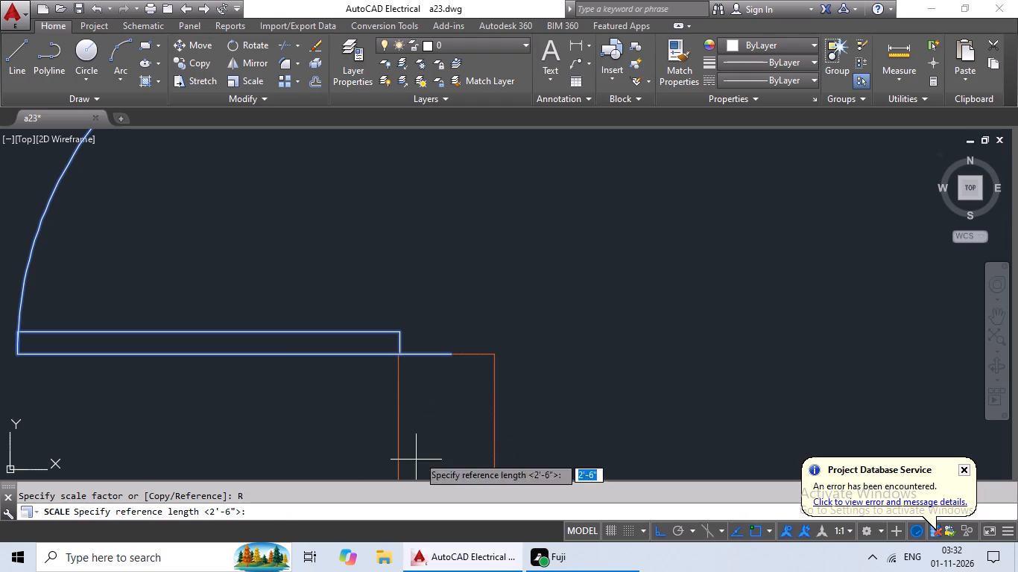
left_click(450, 352)
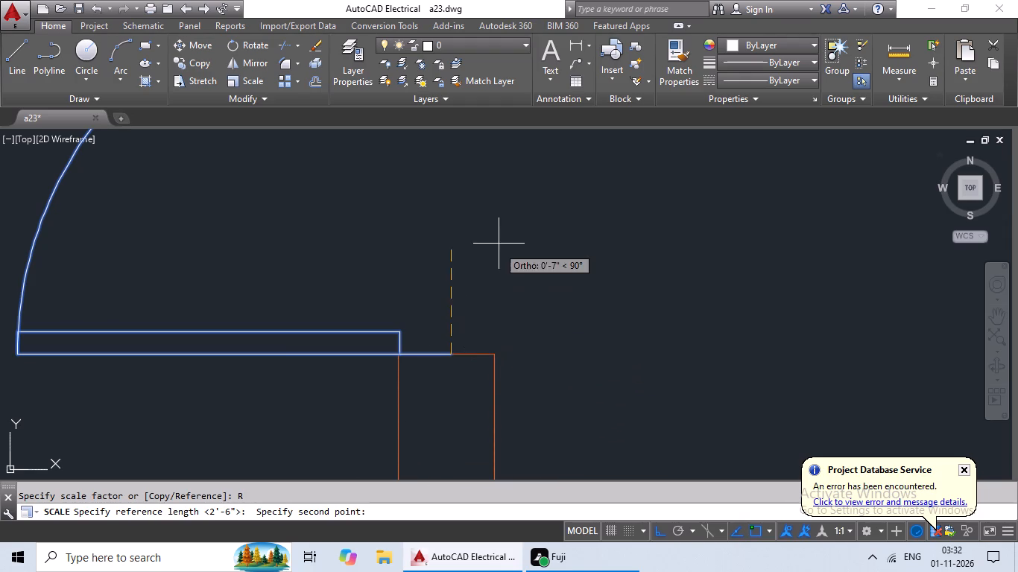
middle_click_drag(499, 240, 478, 389)
scroll(472, 244, "down", 2)
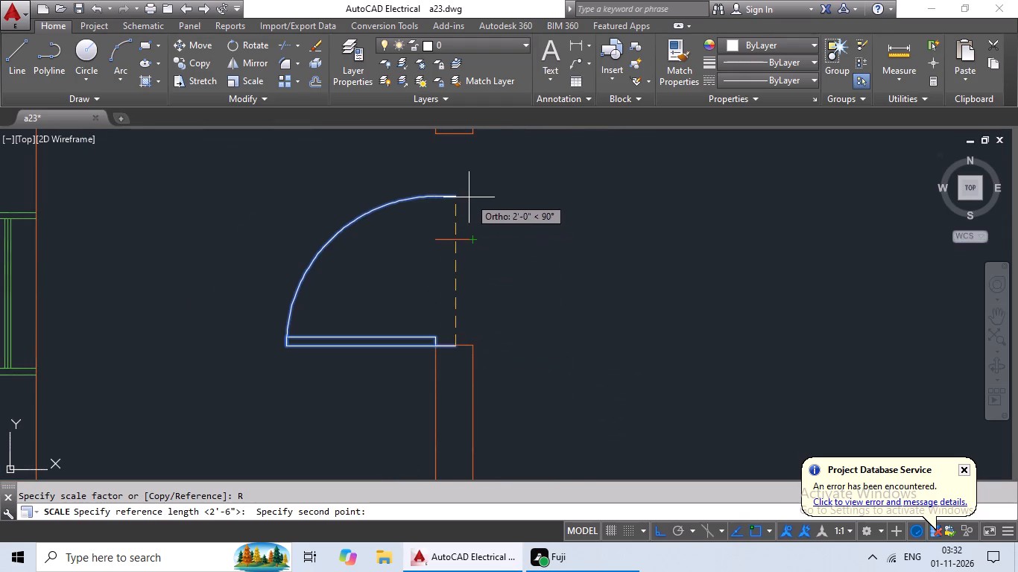
left_click(455, 197)
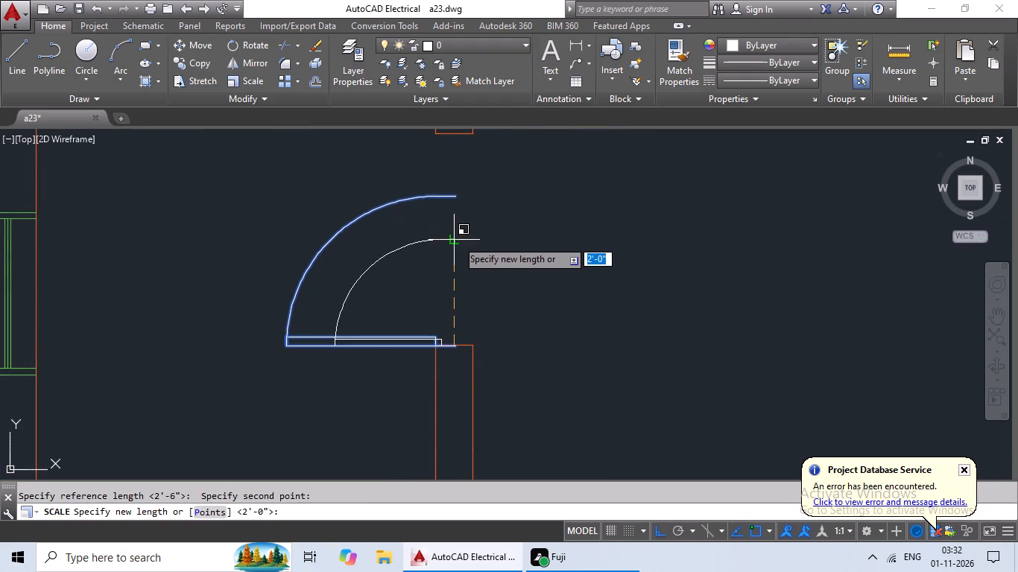
scroll(457, 239, "up", 3)
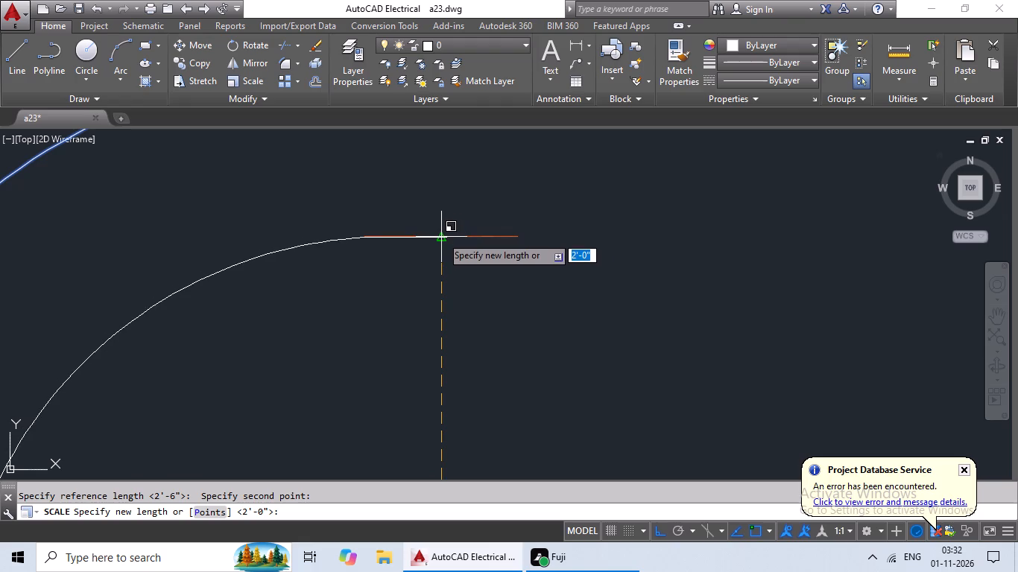
left_click(440, 238)
scroll(519, 246, "down", 8)
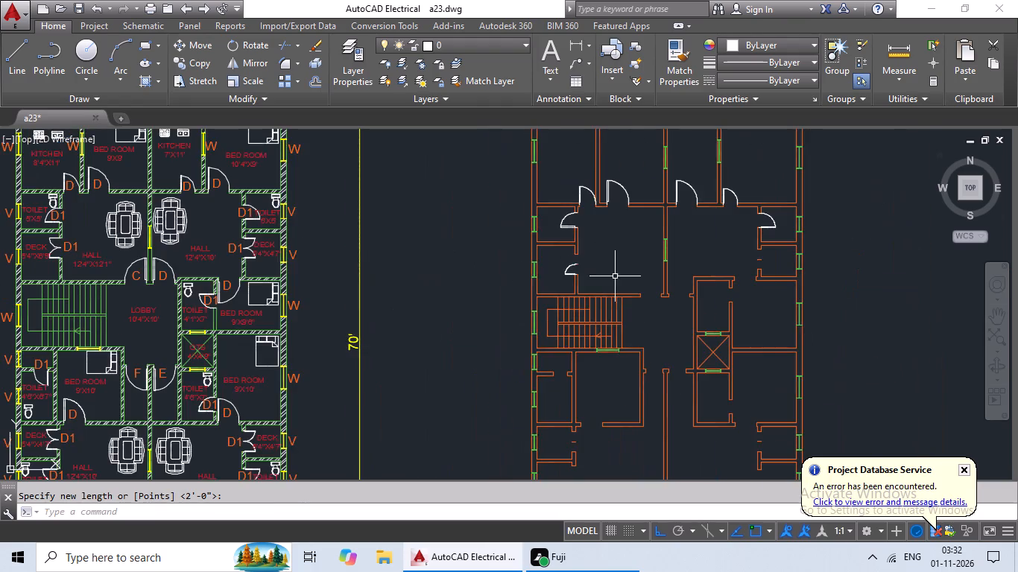
Mirror the spare door block about a horizontal line above it, erasing the source, so the leaf lies along its north edge.
middle_click_drag(618, 276, 430, 300)
middle_click_drag(760, 322, 456, 337)
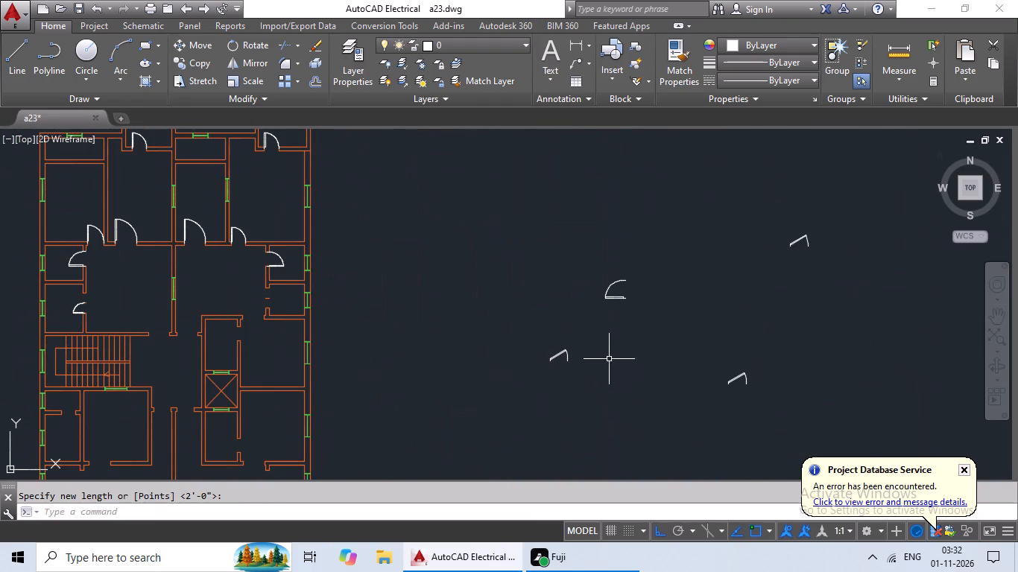
middle_click_drag(610, 358, 721, 330)
middle_click_drag(709, 286, 632, 346)
scroll(644, 309, "up", 2)
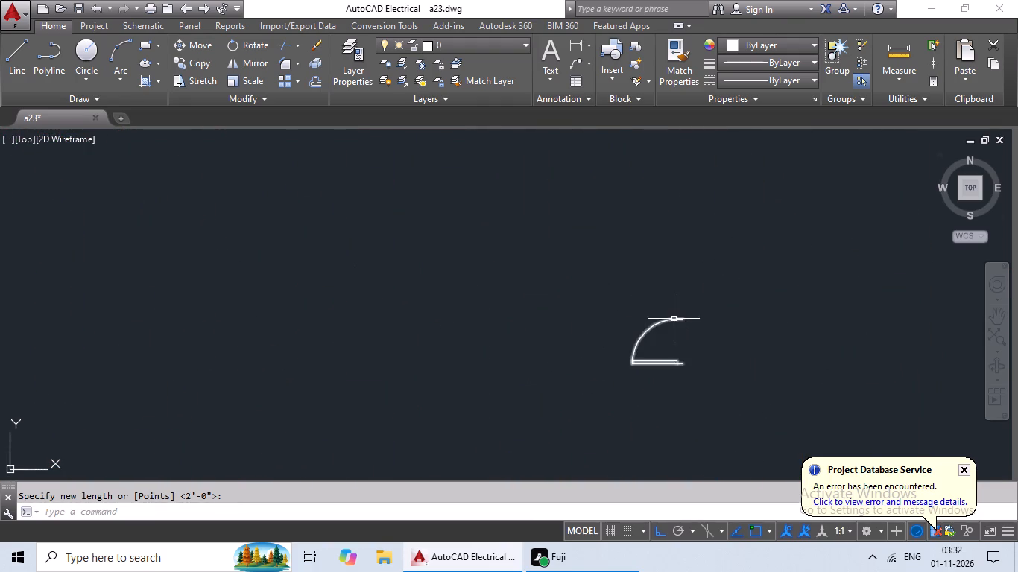
left_click(674, 319)
left_click(262, 60)
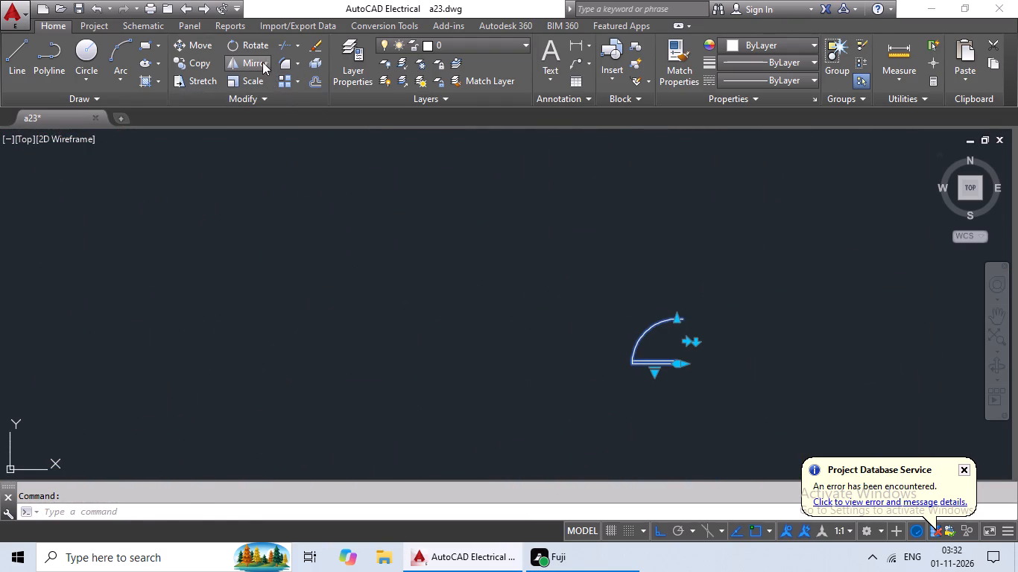
left_click(677, 285)
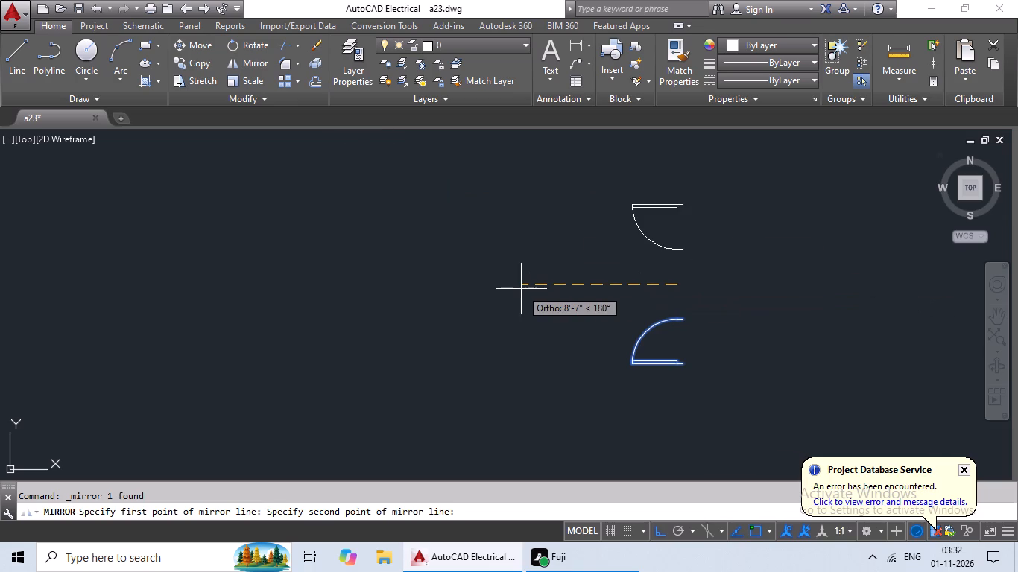
left_click(521, 289)
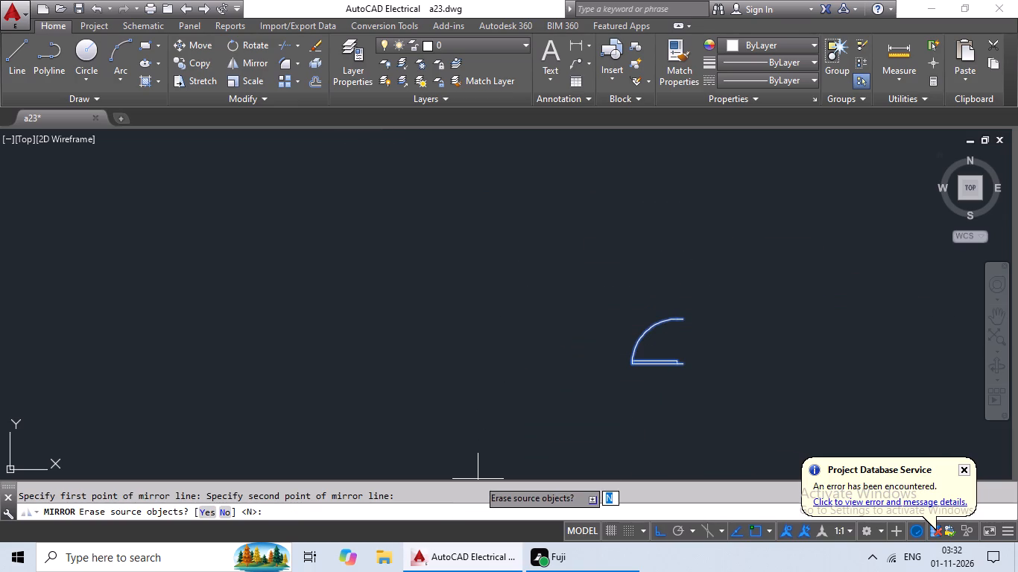
left_click(209, 513)
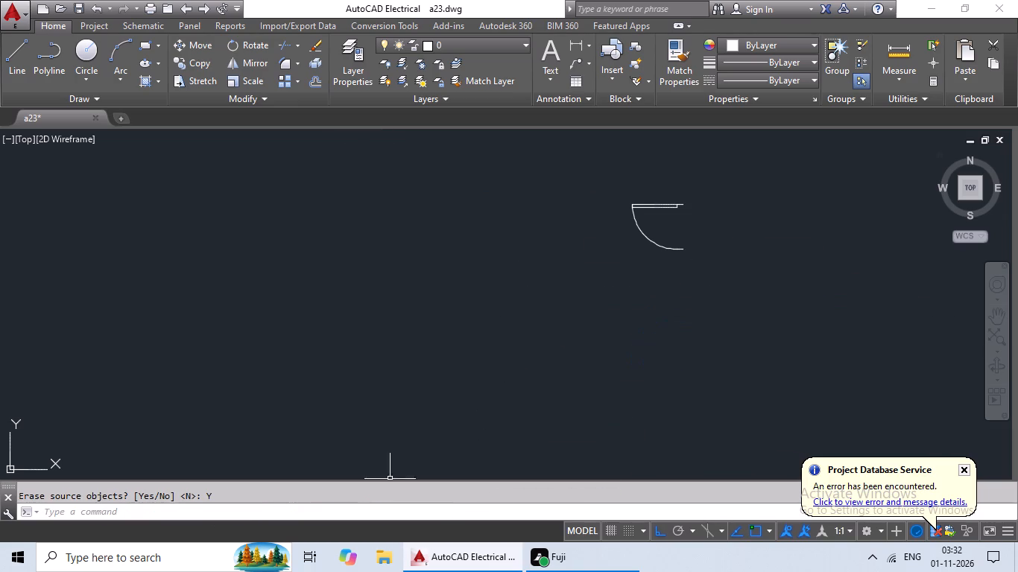
Copy the mirrored spare door block and paste it at the north jamb of the west deck's doorway, below the northwest toilet.
left_click(645, 240)
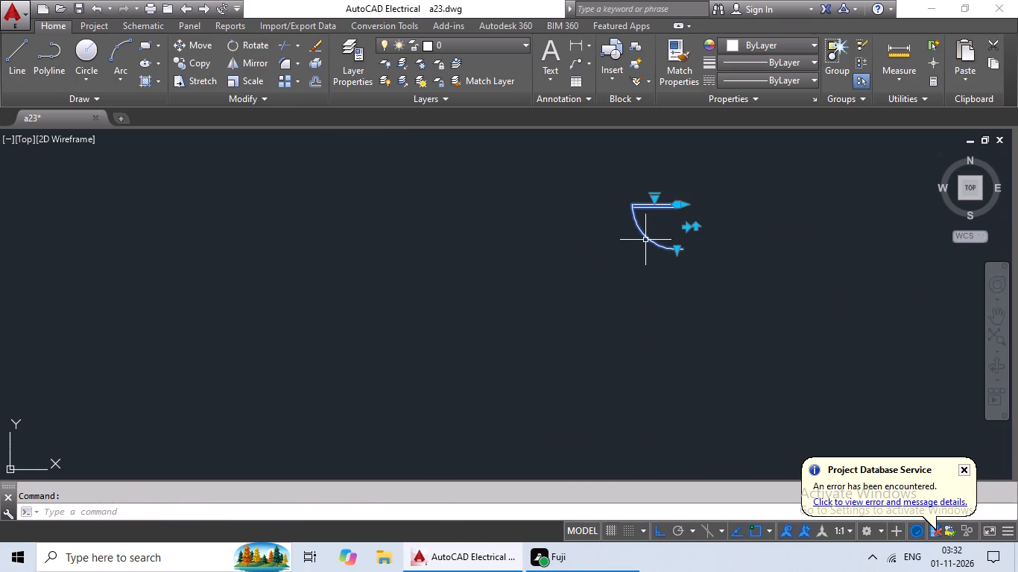
key("ctrl+c")
key("ctrl+v")
scroll(587, 254, "down", 3, "ctrl")
middle_click_drag(487, 276, 791, 293)
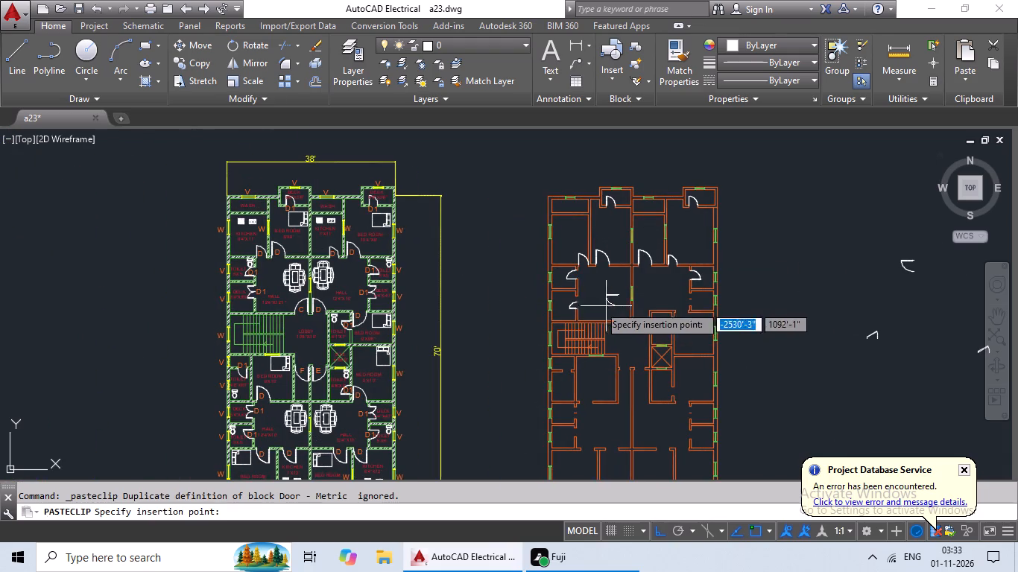
scroll(572, 306, "up", 7)
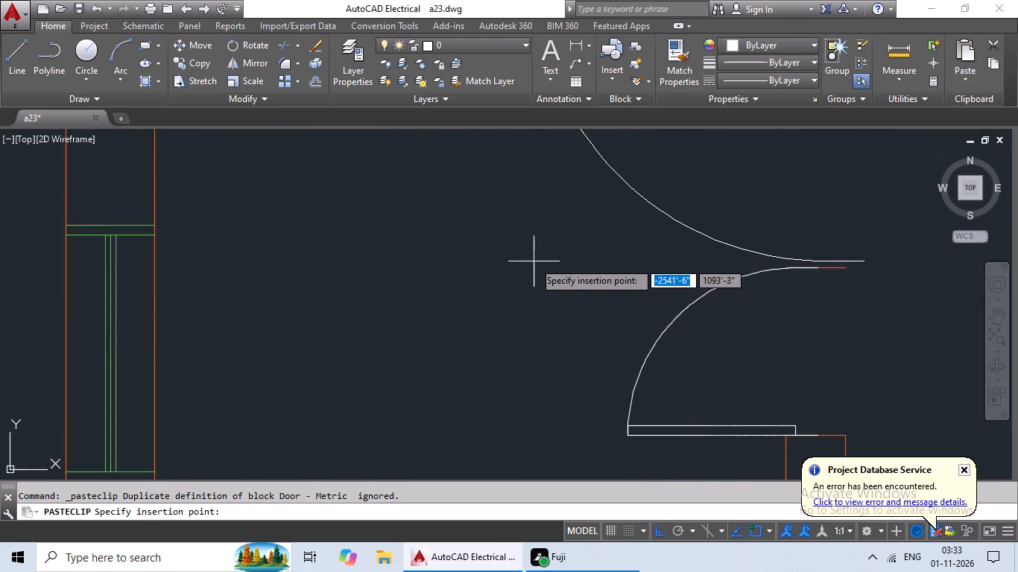
scroll(513, 264, "down", 2)
scroll(511, 314, "up", 1)
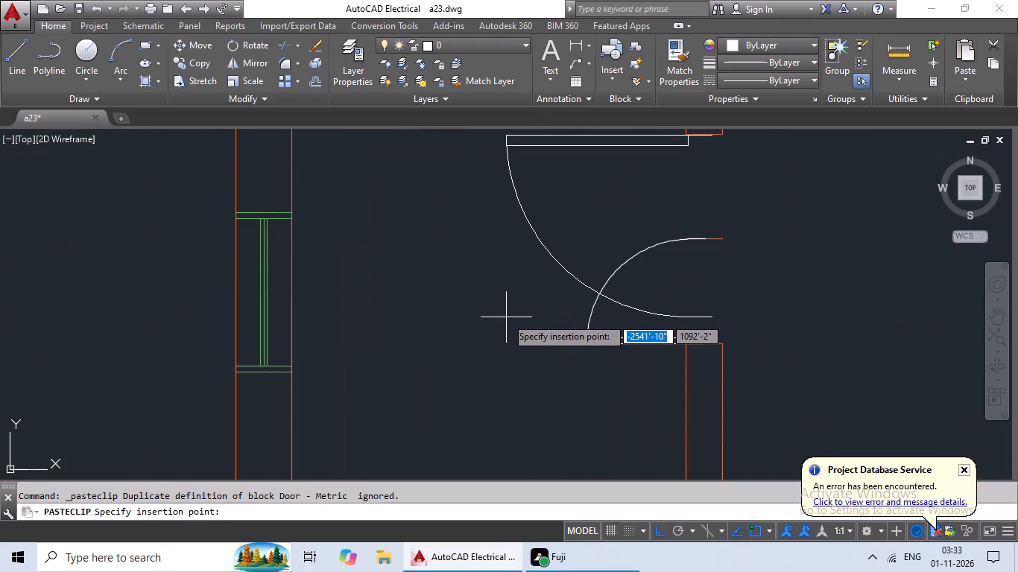
middle_click_drag(502, 318, 423, 413)
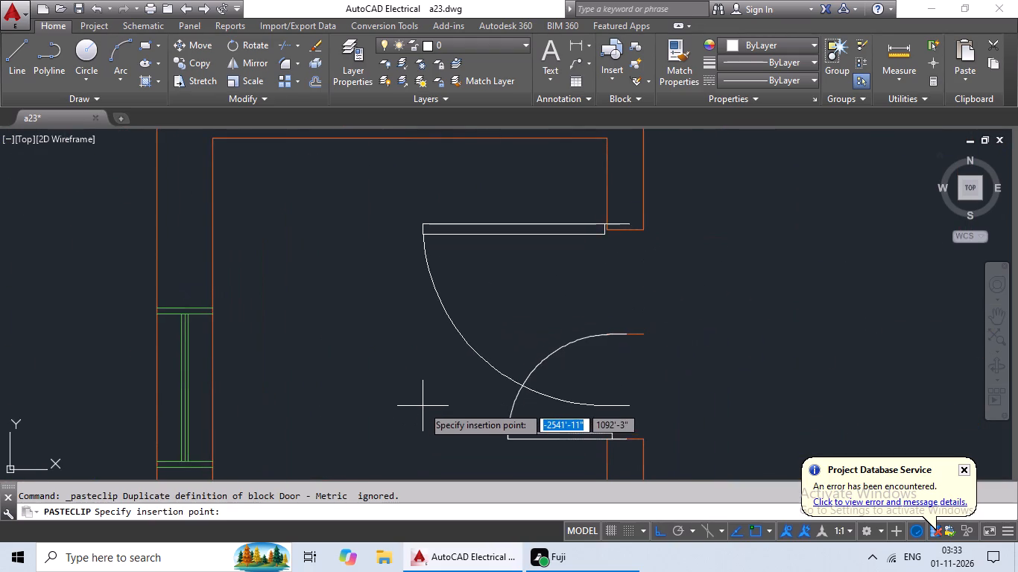
left_click(423, 411)
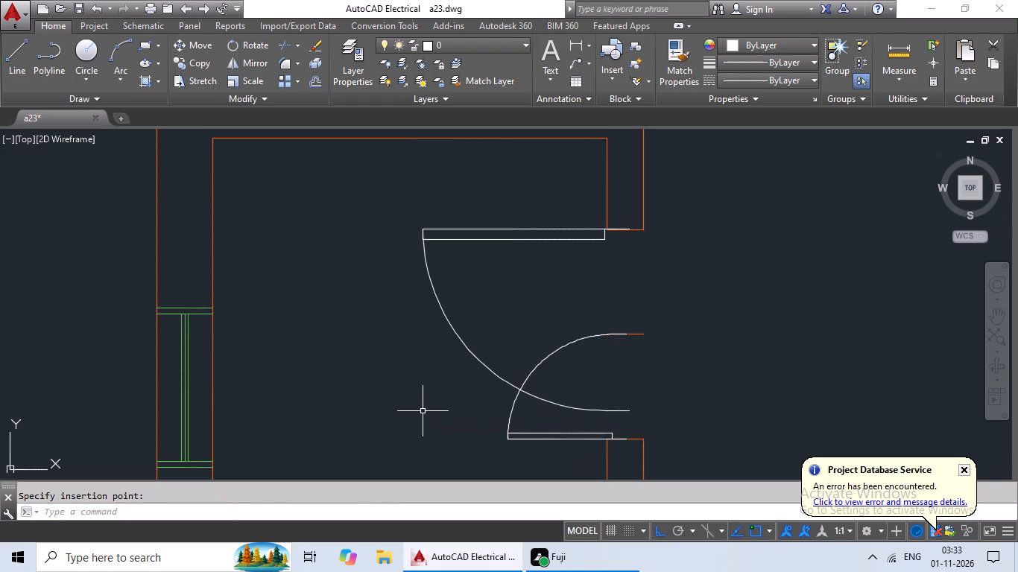
Shift the pasted door block south with Stretch so its upper edge lies on the doorway's north jamb line.
scroll(628, 226, "up", 3)
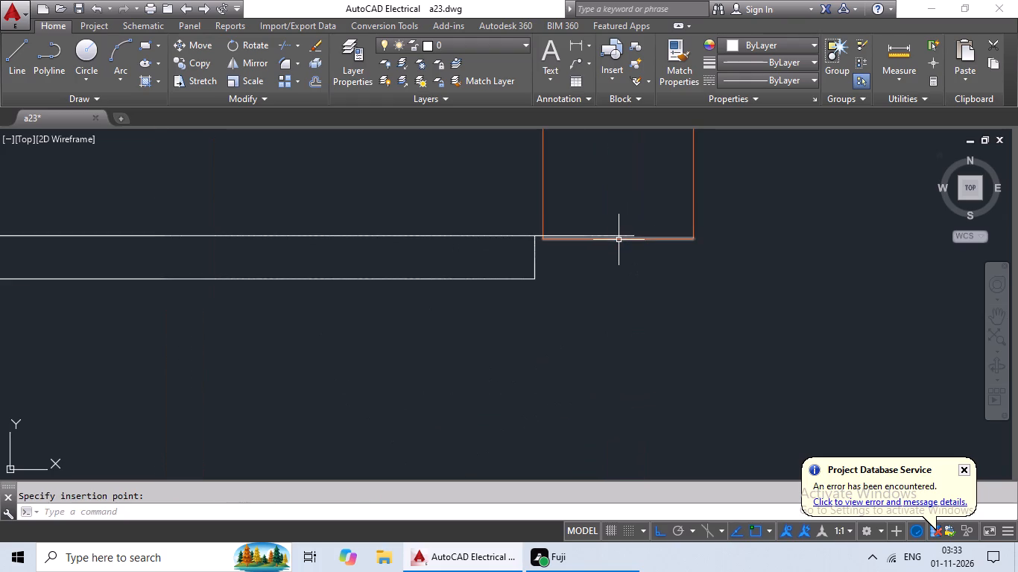
scroll(615, 245, "up", 2)
left_click(636, 218)
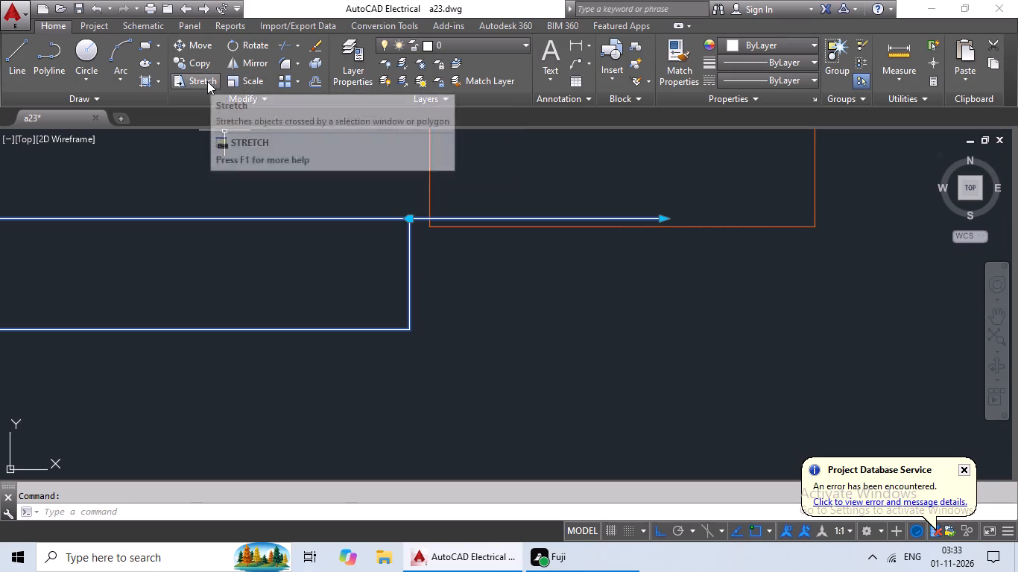
left_click(207, 81)
left_click(660, 219)
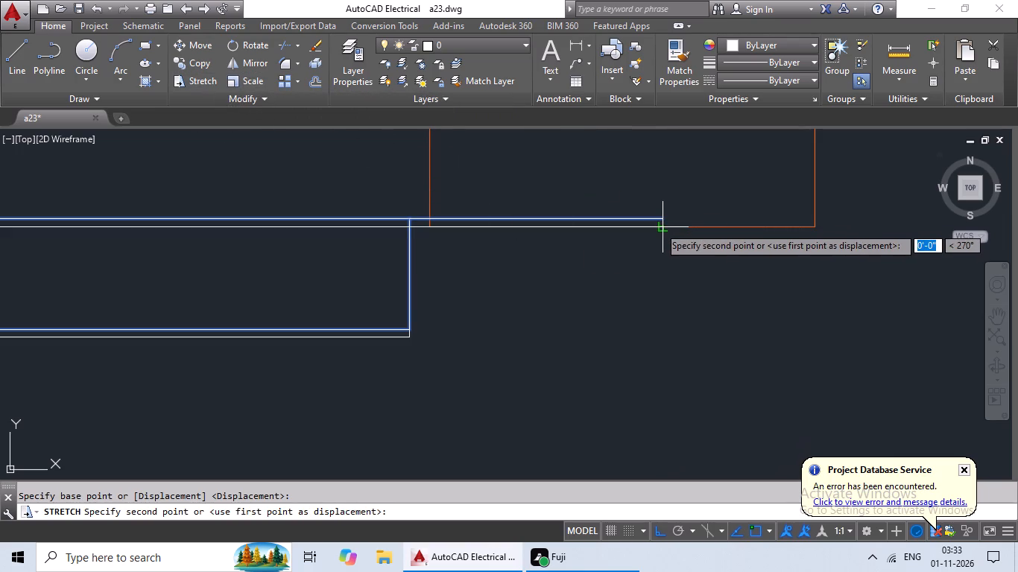
left_click(659, 226)
Scale the deck's upper door block by reference from its north jamb so it reaches the centre line across the doorway.
scroll(660, 226, "down", 6)
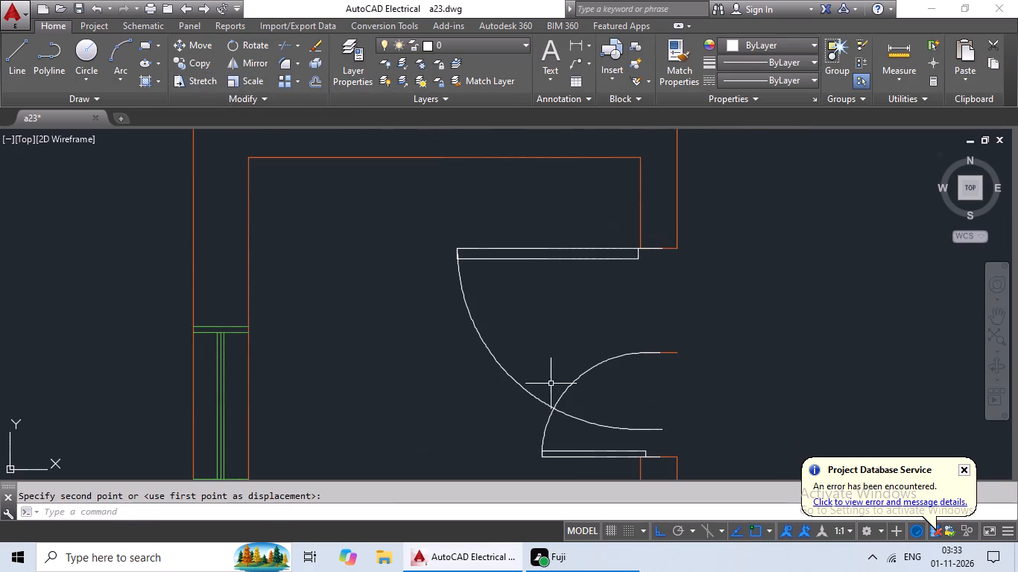
left_click(527, 393)
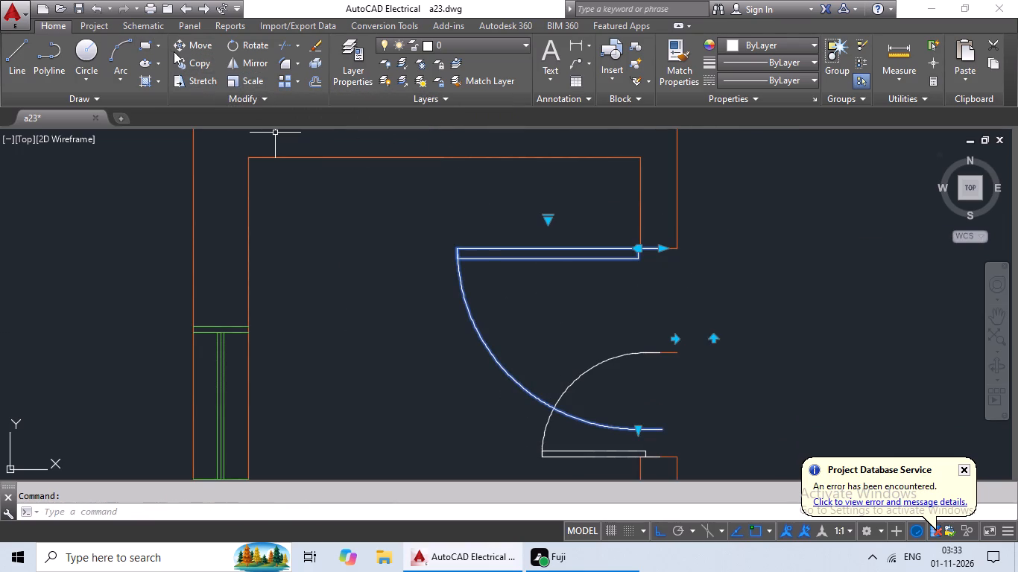
left_click(250, 77)
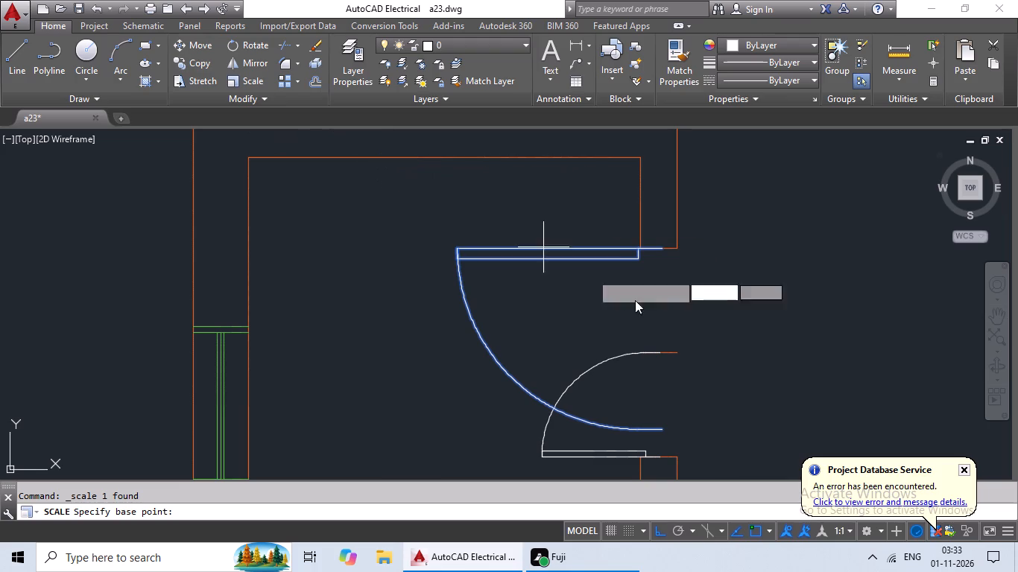
left_click(660, 247)
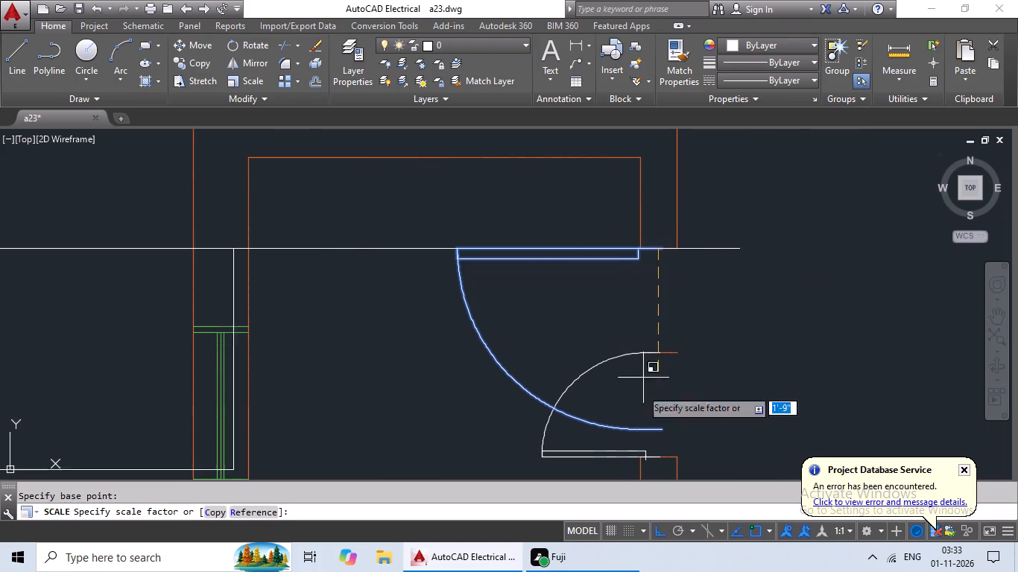
left_click(264, 509)
left_click(661, 247)
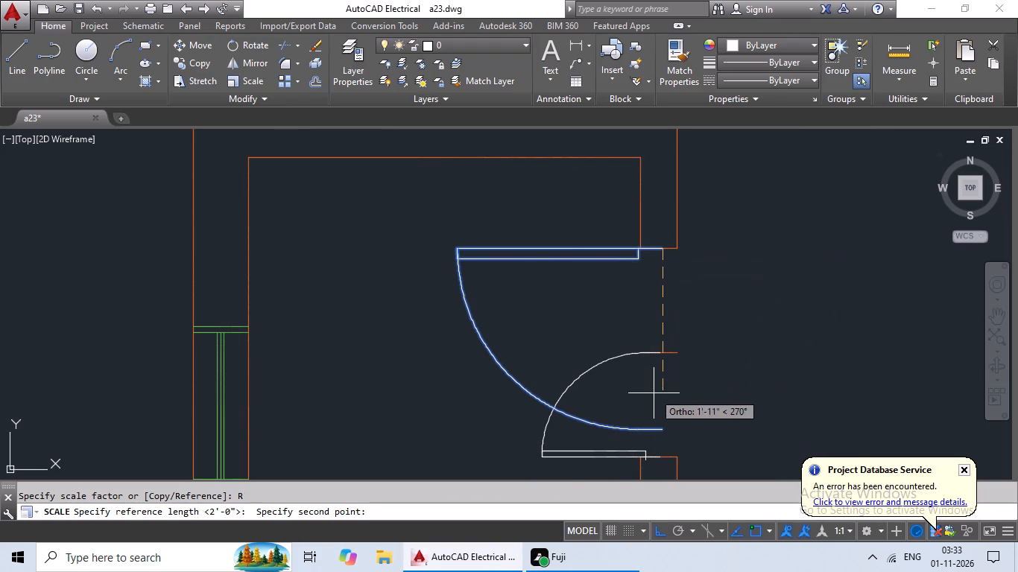
left_click(650, 430)
left_click(660, 349)
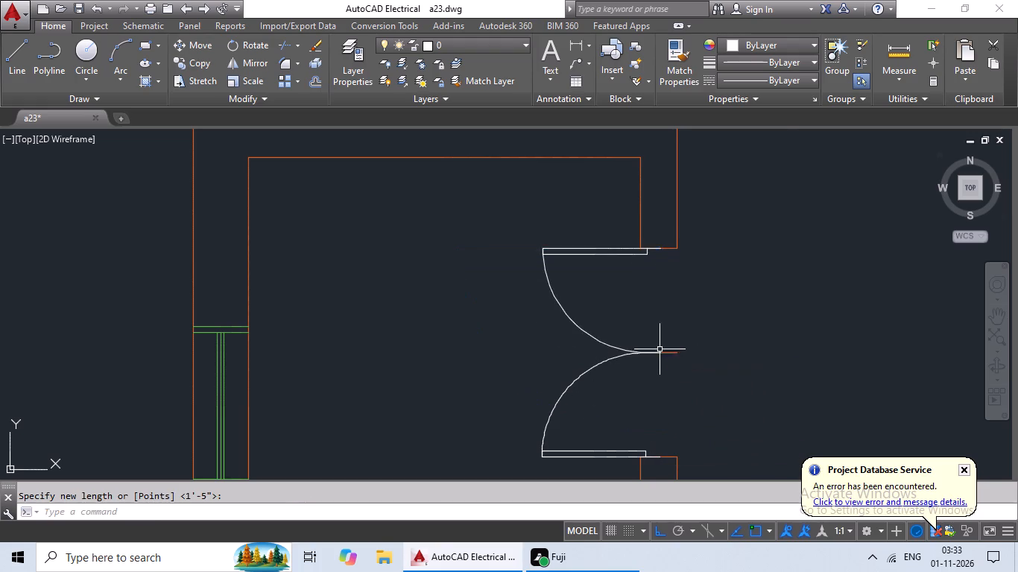
Delete the short orange centre line between the two door leaves of the west deck's doorway.
scroll(706, 339, "down", 5)
middle_click_drag(739, 342, 580, 345)
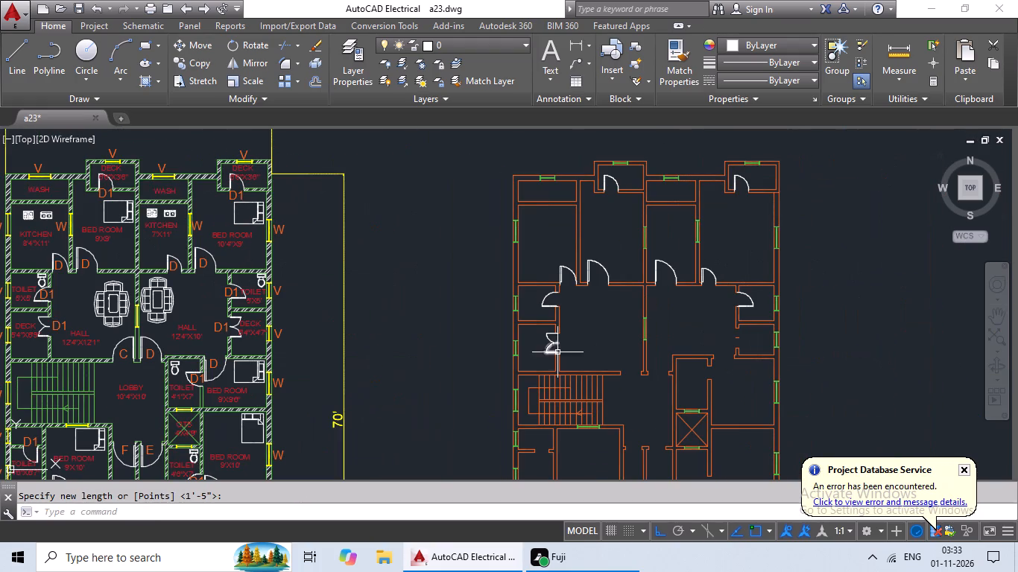
scroll(563, 349, "up", 7)
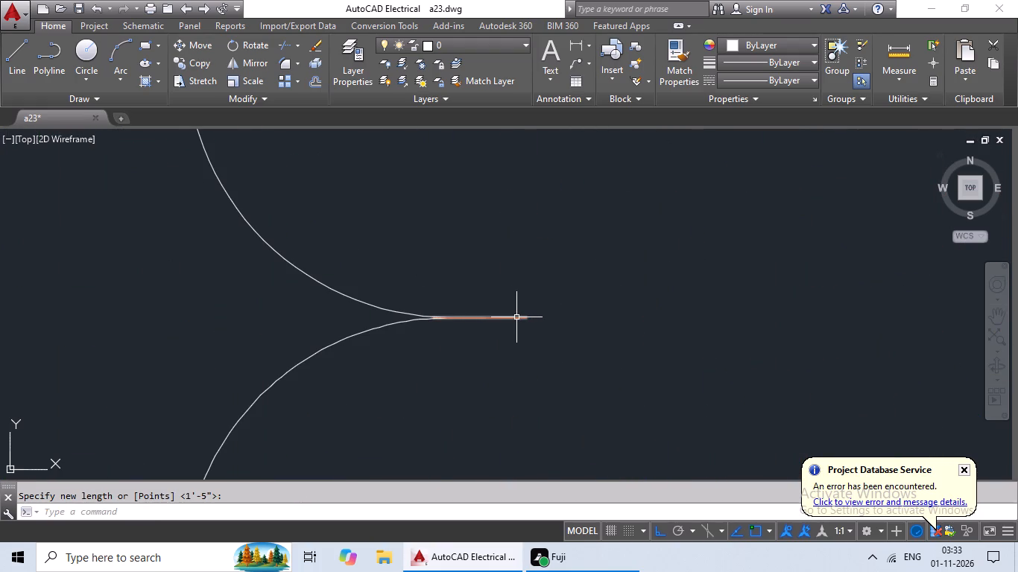
left_click(516, 317)
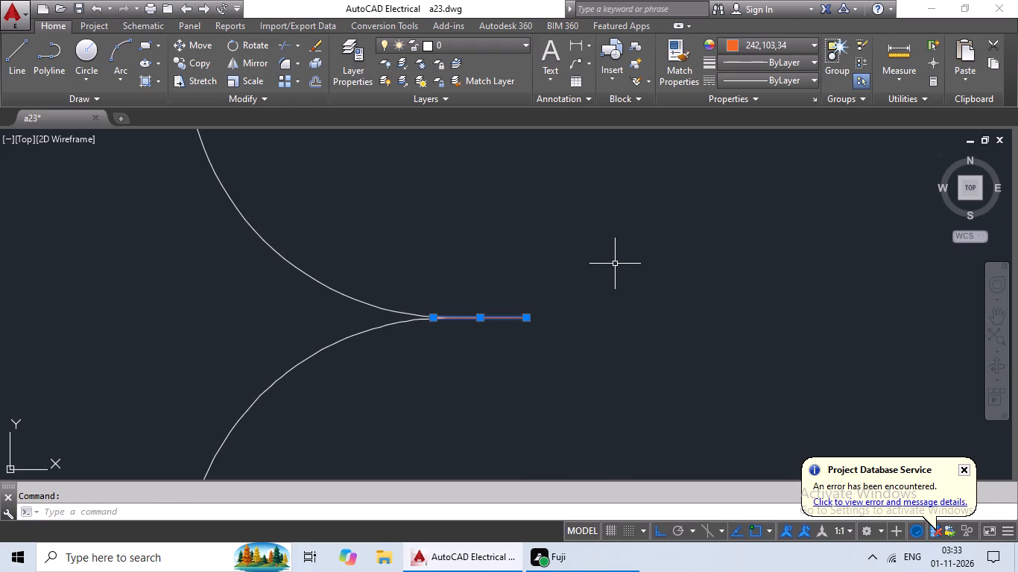
key("Delete")
Copy both door leaves of the west deck's doorway and paste them in the empty area east of the plan, near the spare blocks.
scroll(615, 264, "down", 5)
middle_click_drag(654, 270, 475, 276)
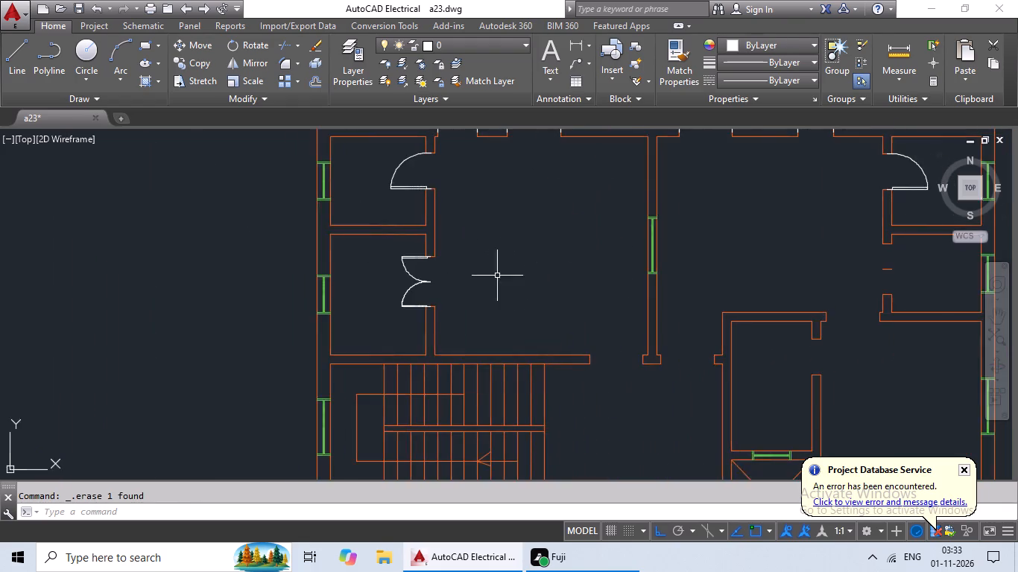
scroll(498, 276, "down", 2)
middle_click_drag(509, 276, 408, 284)
middle_click_drag(489, 285, 436, 293)
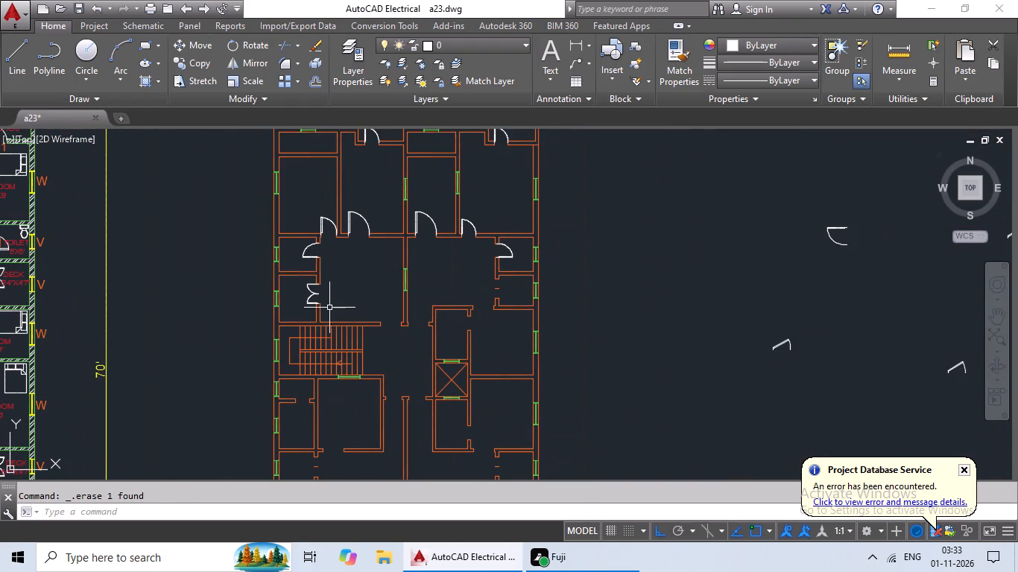
scroll(327, 296, "up", 4)
left_click_drag(335, 267, 164, 289)
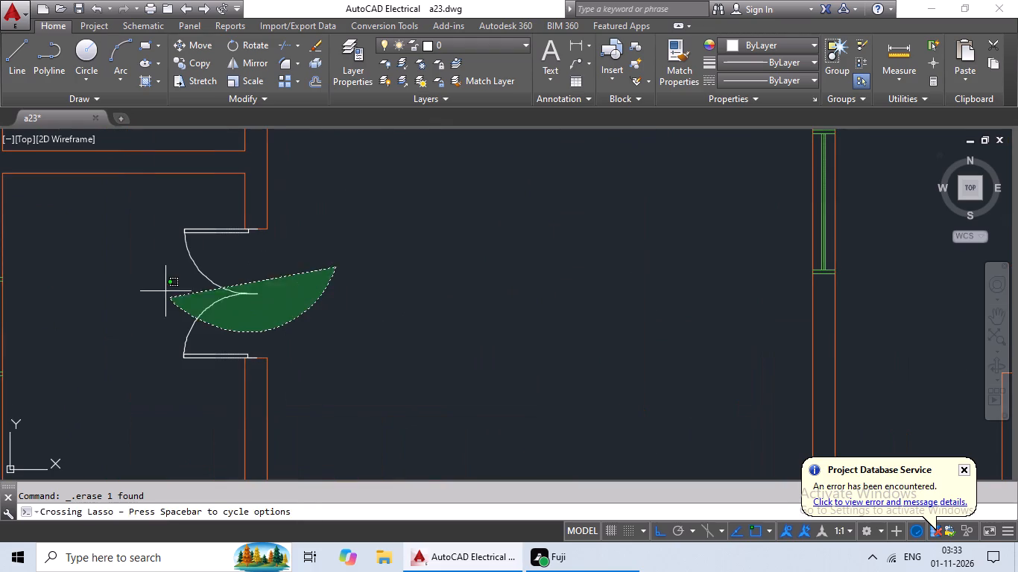
left_click_drag(164, 289, 164, 274)
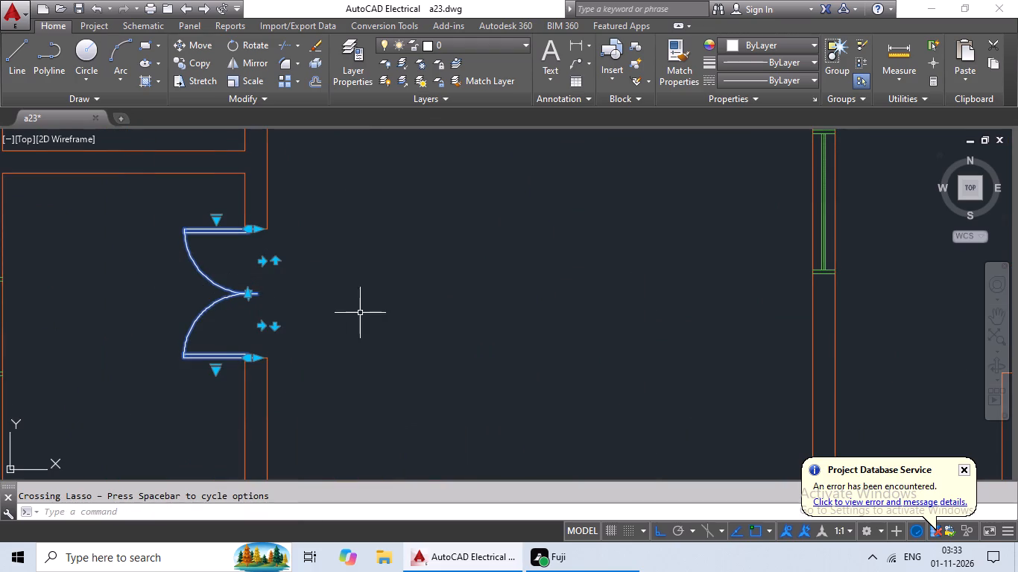
key("ctrl+c")
key("ctrl+v")
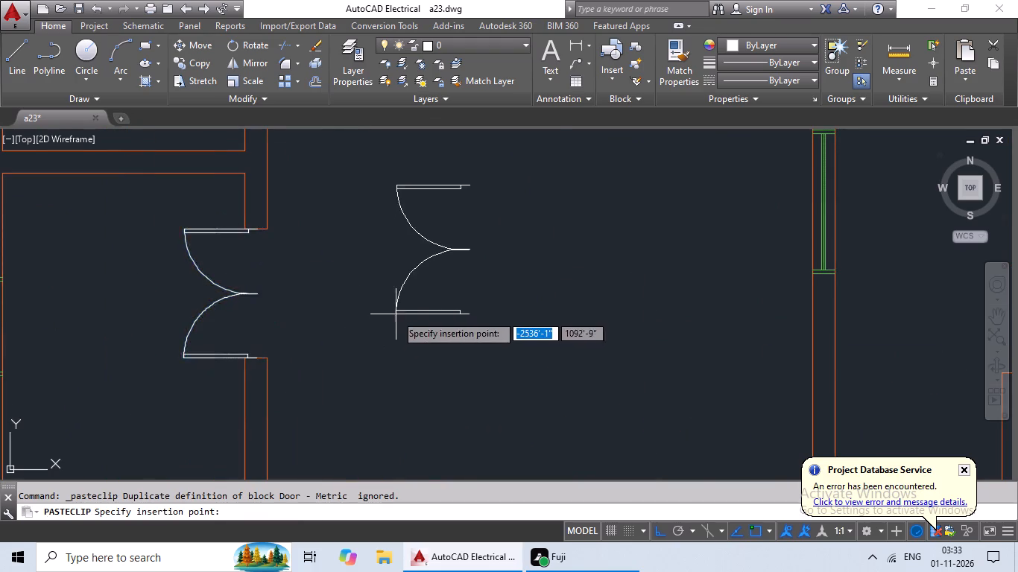
scroll(396, 314, "down", 2, "ctrl")
middle_click_drag(457, 334, 327, 340)
middle_click_drag(553, 339, 458, 353)
middle_click_drag(712, 349, 684, 353)
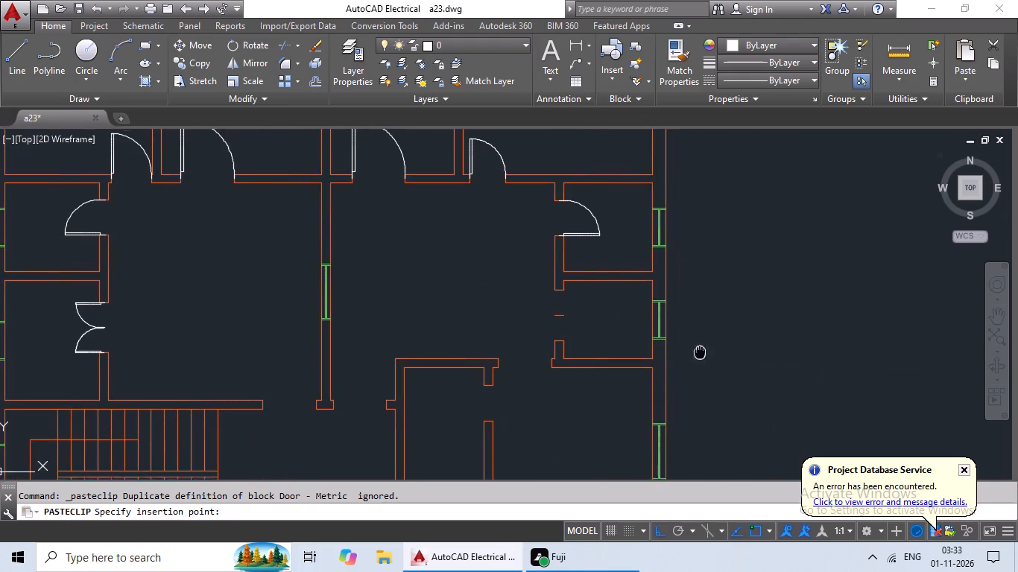
middle_click_drag(684, 353, 549, 359)
middle_click_drag(813, 322, 581, 352)
scroll(674, 310, "down", 1)
middle_click_drag(677, 308, 571, 321)
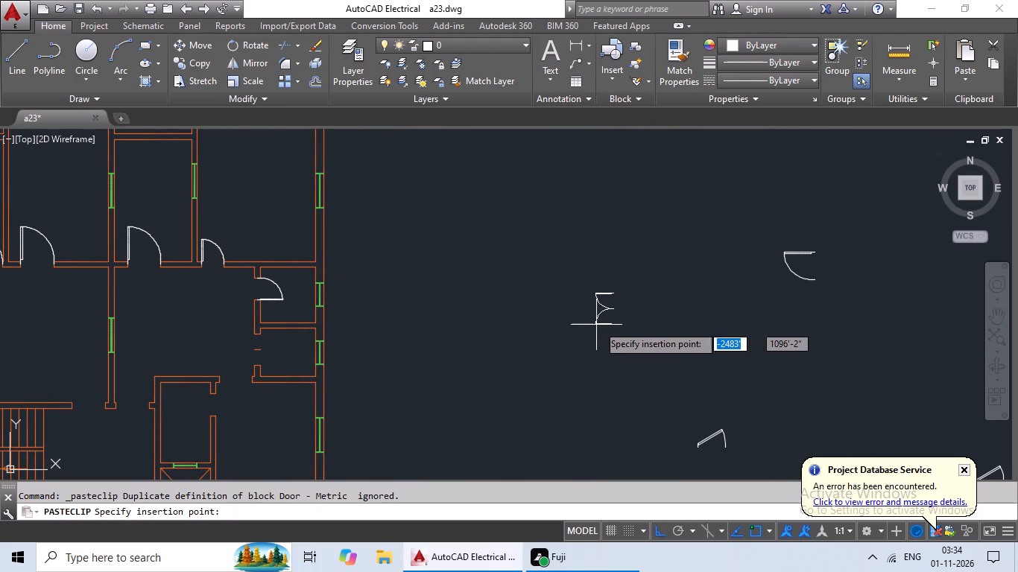
left_click(609, 322)
Mirror the pasted double door about a vertical line to its east, erasing the source, so its leaves point east.
scroll(667, 326, "up", 2)
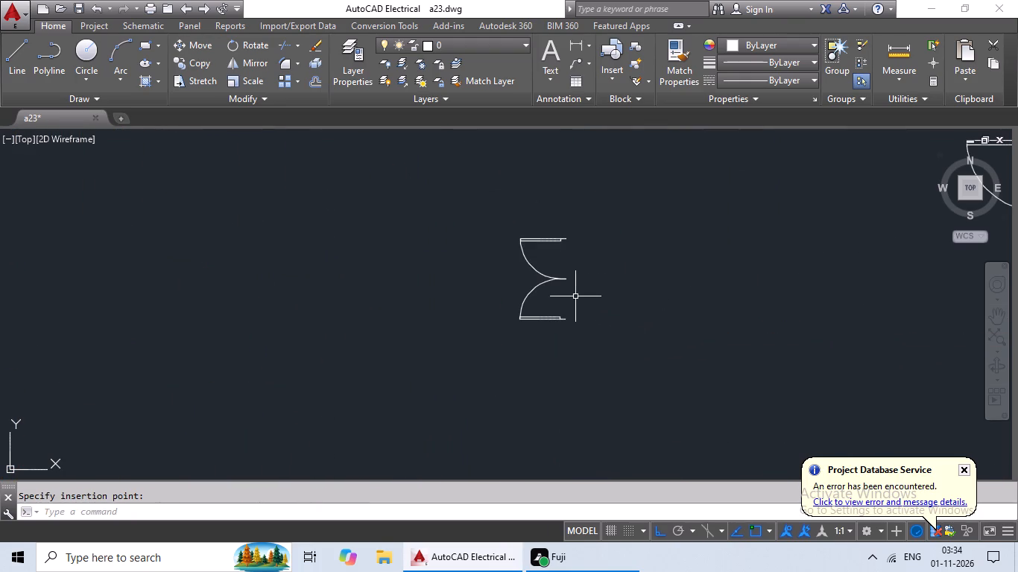
left_click_drag(547, 217, 607, 344)
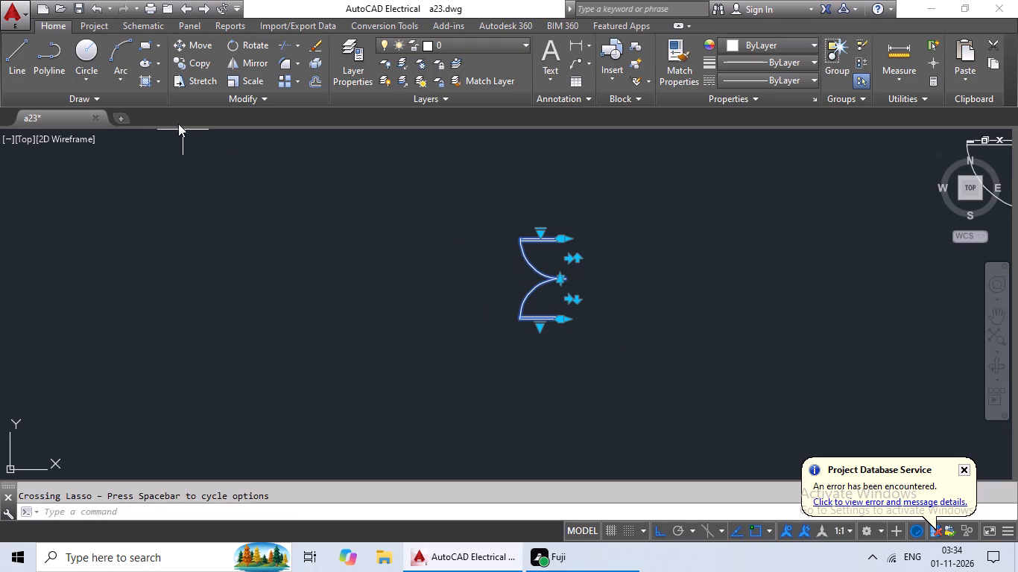
left_click(259, 64)
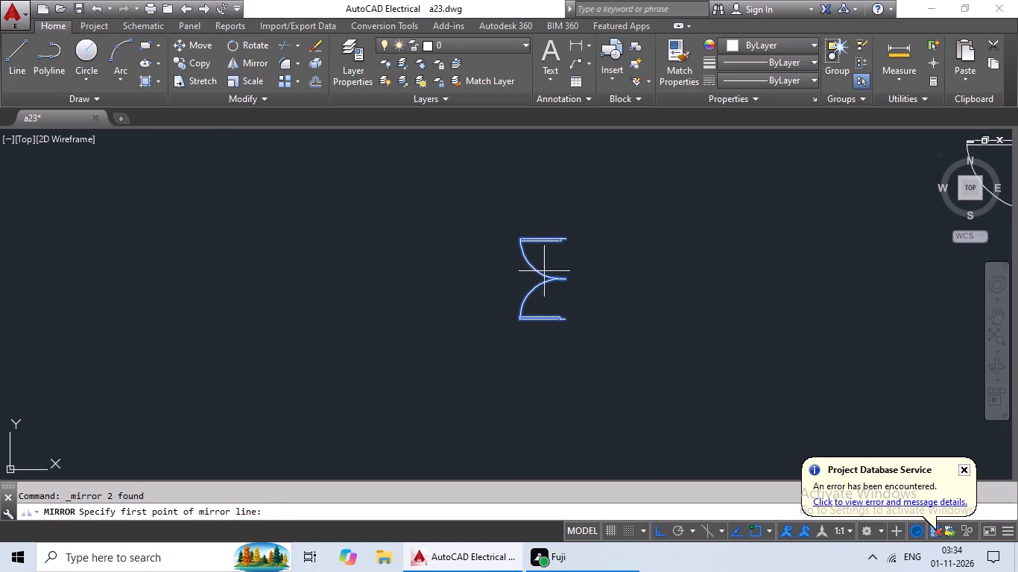
left_click_drag(620, 312, 622, 296)
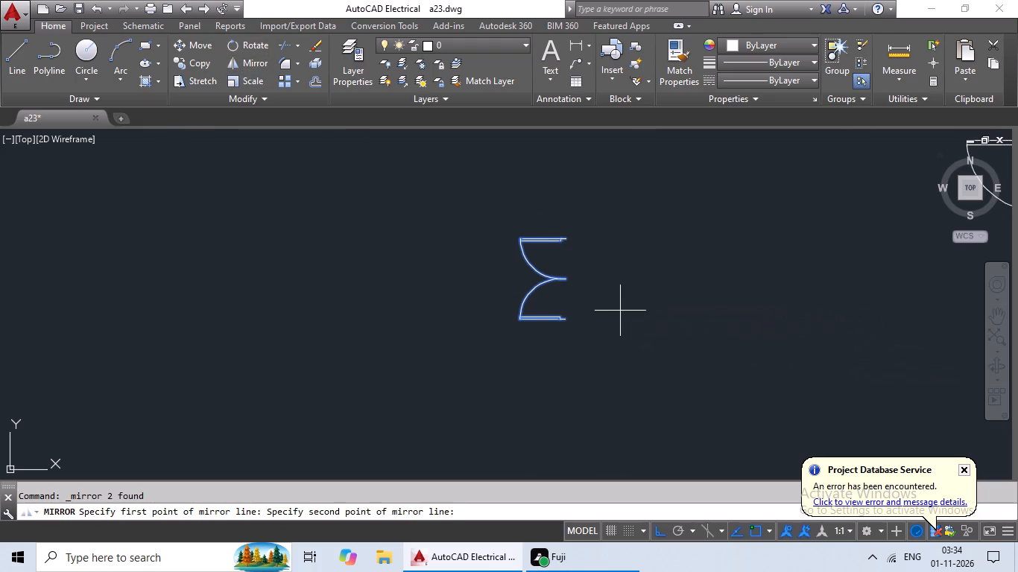
left_click(633, 214)
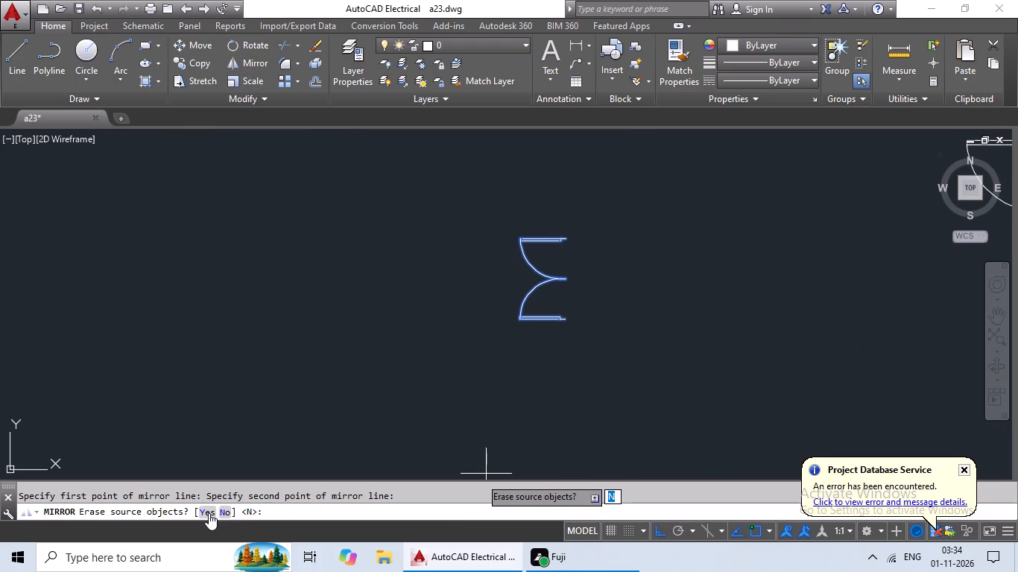
left_click(209, 513)
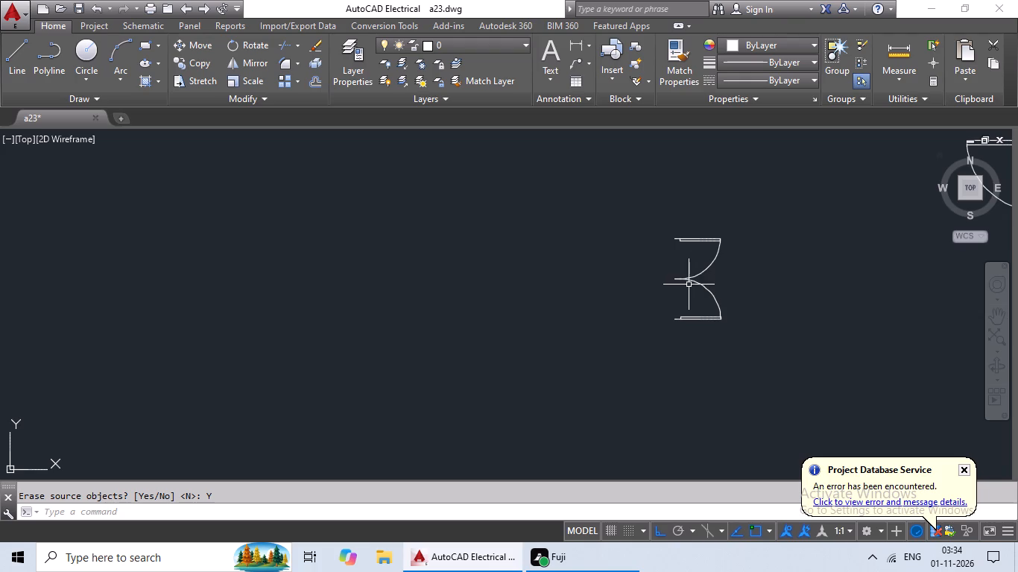
left_click(689, 281)
key("Escape")
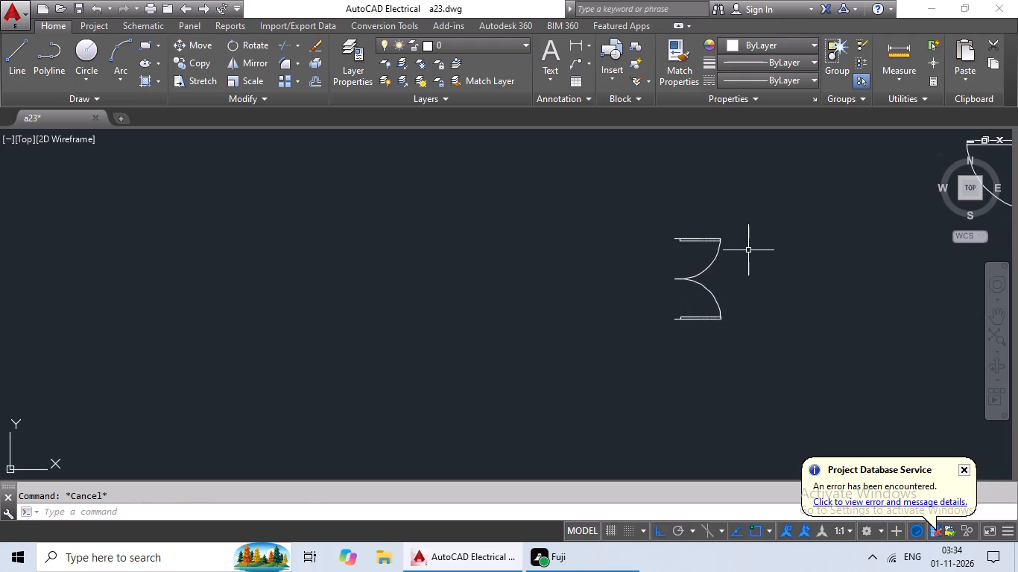
Copy the mirrored double door and paste it into the east deck's doorway, snapped to the midpoint of the south jamb.
left_click_drag(744, 226, 756, 363)
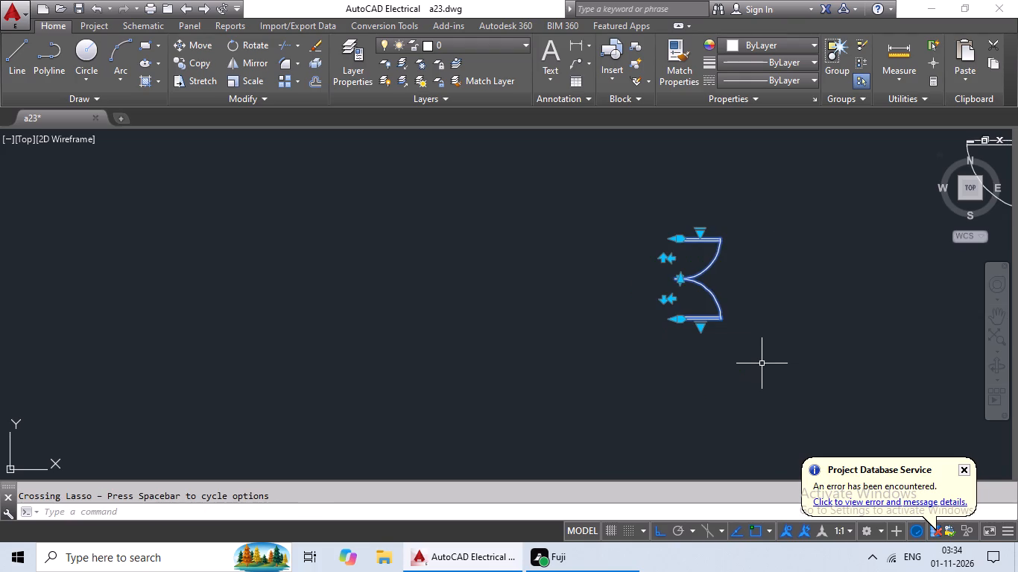
key("ctrl+c")
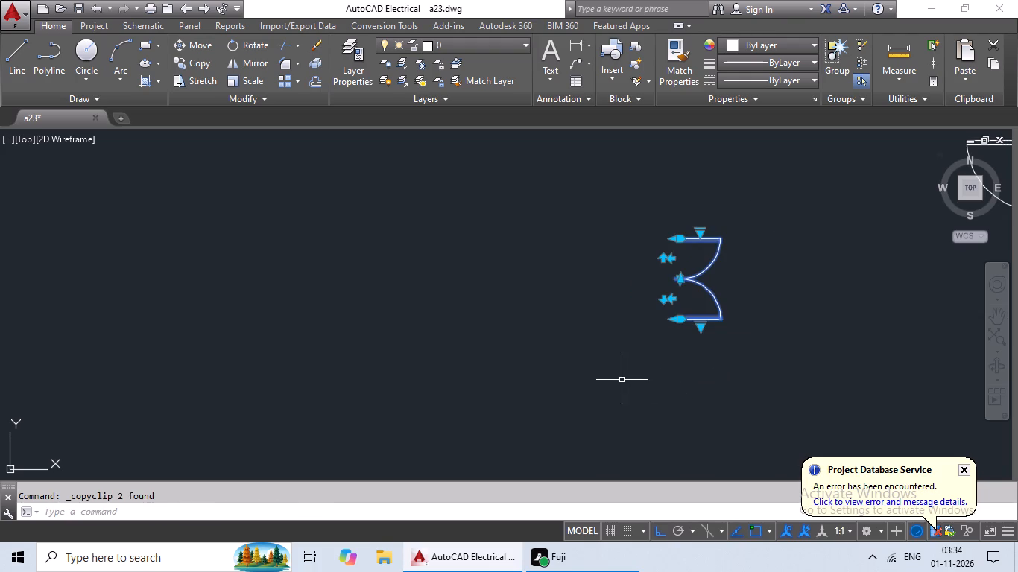
key("ctrl+c")
key("ctrl+v")
scroll(579, 384, "down", 2, "ctrl")
middle_click_drag(527, 393, 751, 352)
scroll(668, 371, "down", 2)
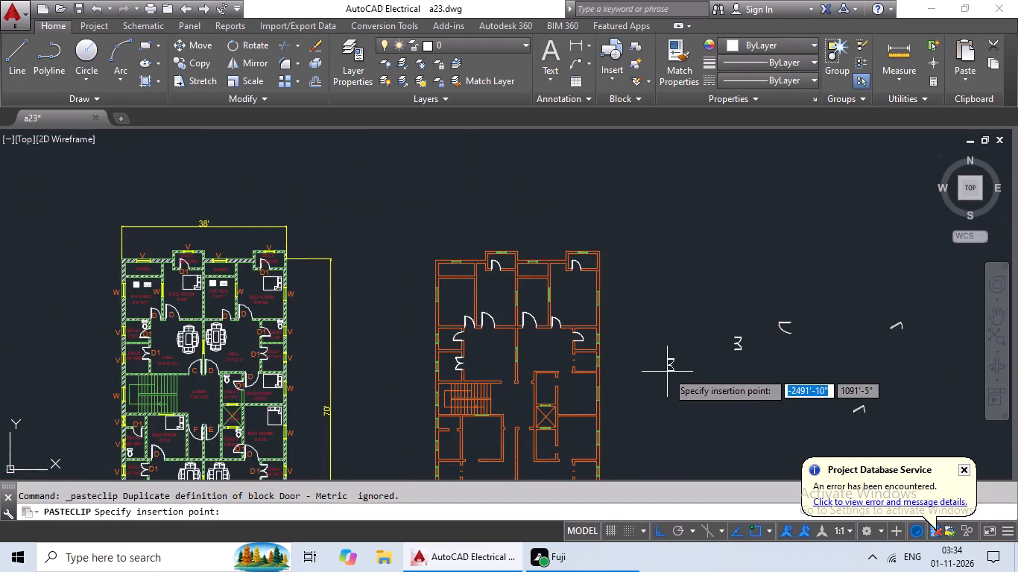
middle_click_drag(670, 363, 660, 404)
middle_click_drag(596, 413, 612, 369)
scroll(574, 378, "up", 2)
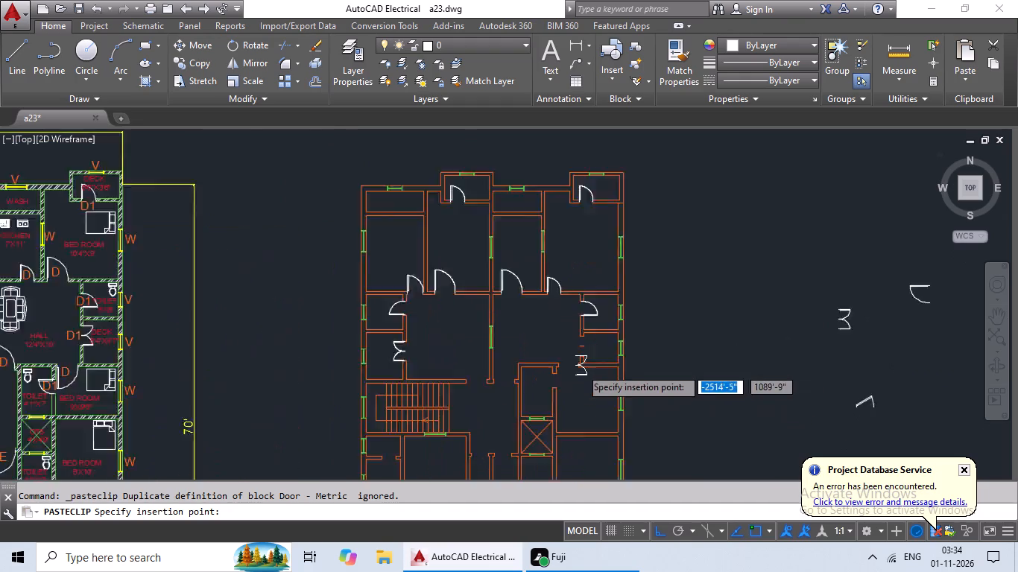
scroll(582, 366, "up", 5)
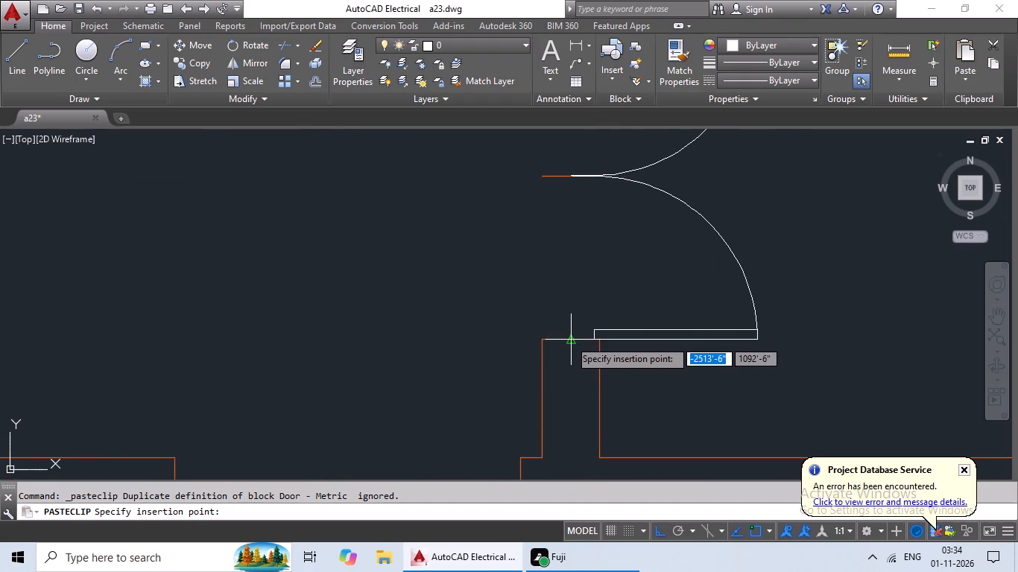
left_click(569, 339)
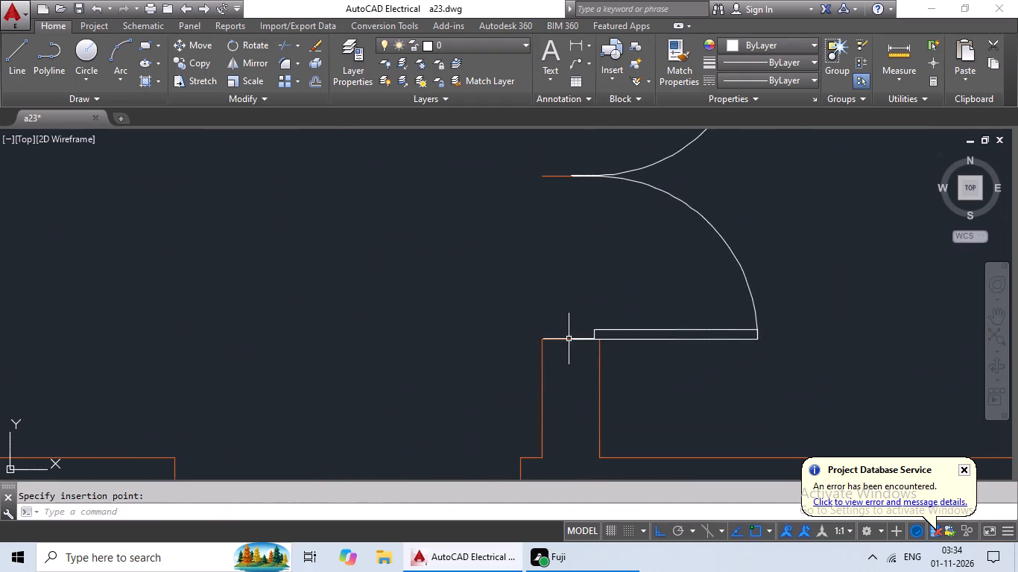
Delete the short orange centre line between the two door leaves of the east deck's doorway.
scroll(648, 302, "down", 3)
scroll(637, 281, "up", 4)
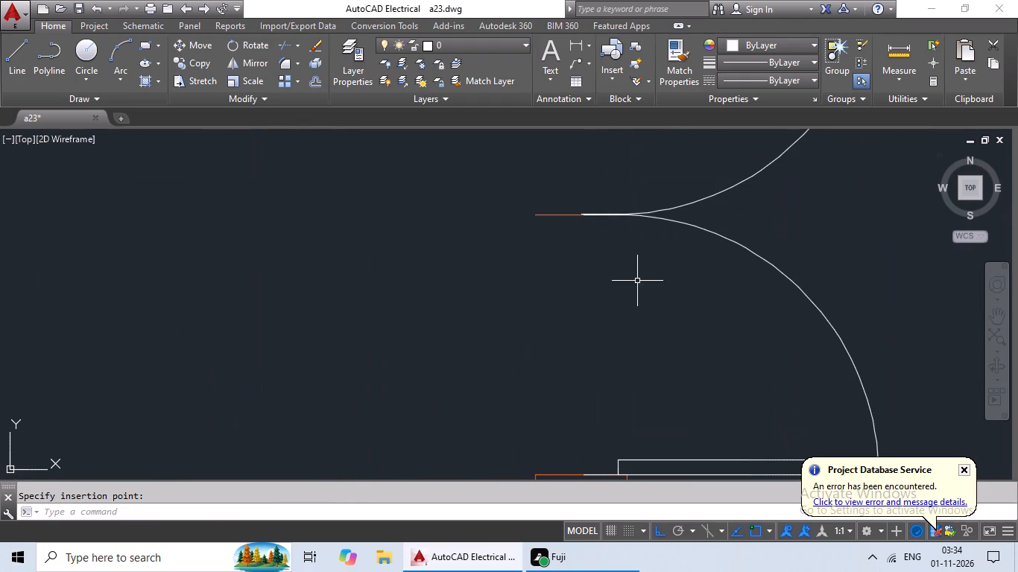
left_click(572, 215)
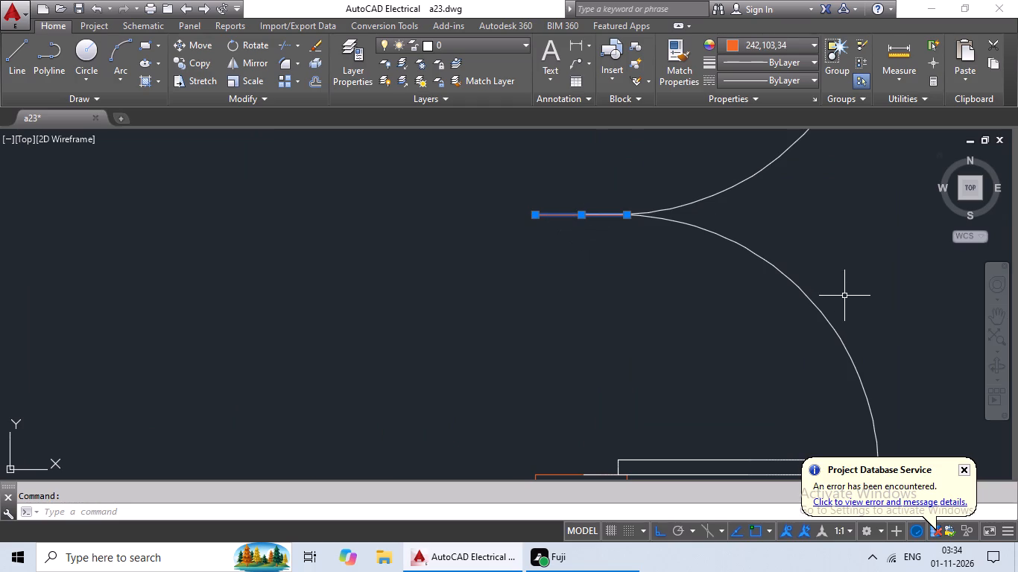
key("Delete")
scroll(856, 295, "down", 5)
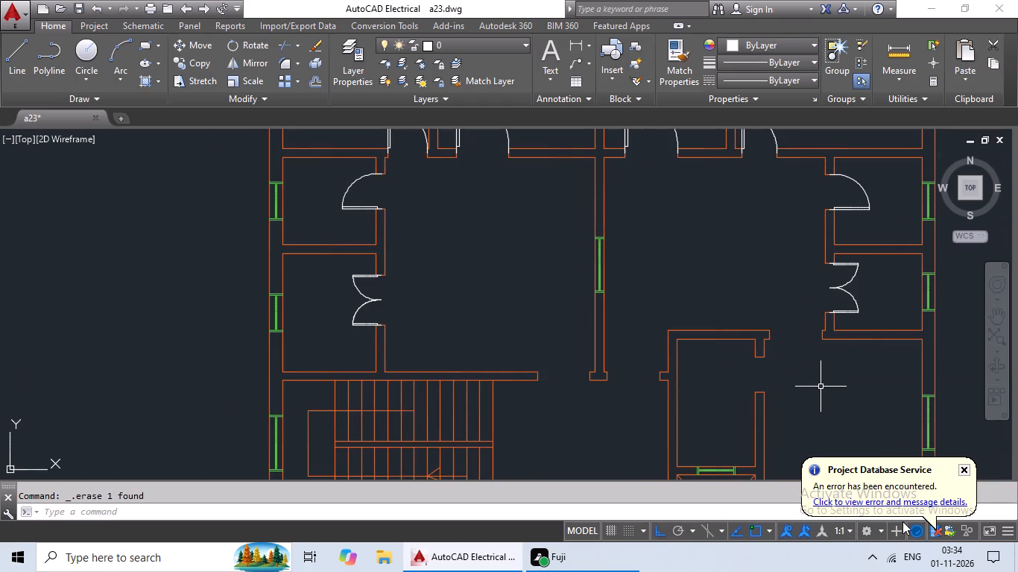
Copy the east unit's kitchen door block beside the central wall and paste it into the lobby doorway east of that wall, at the jamb's midpoint.
scroll(644, 236, "down", 3)
middle_click_drag(680, 232, 625, 242)
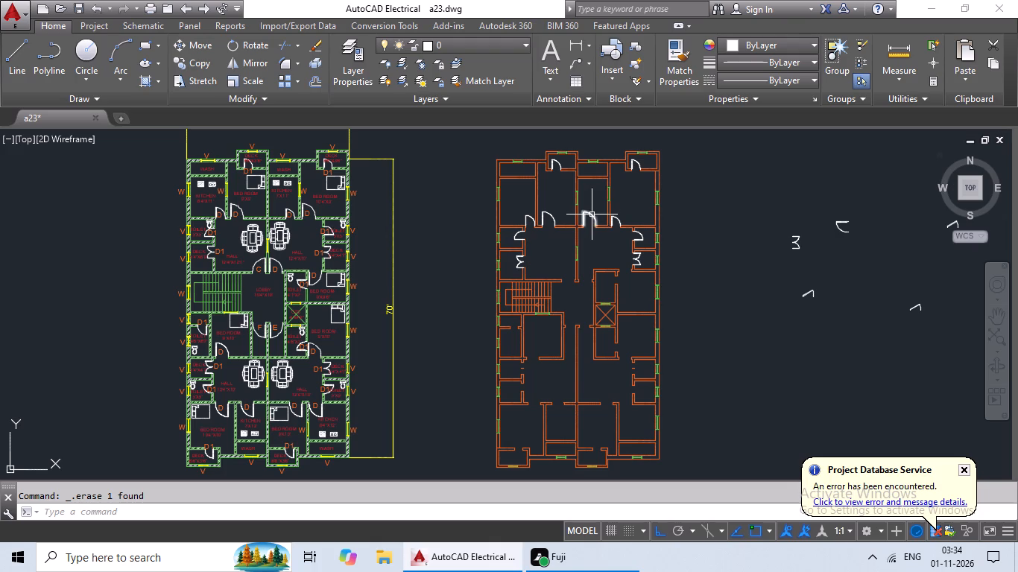
left_click(590, 217)
key("ctrl+c")
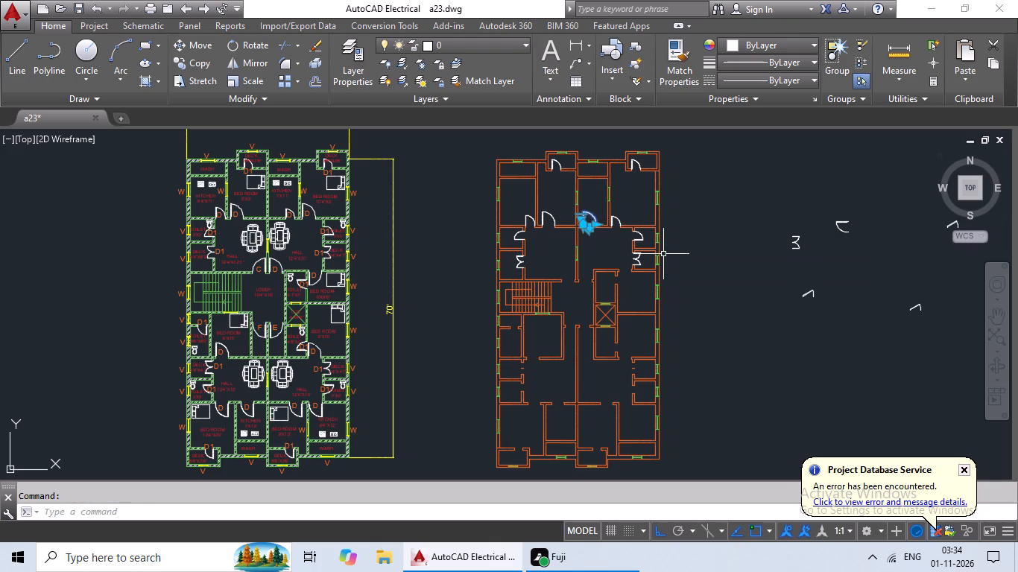
key("ctrl+v")
scroll(588, 278, "up", 3)
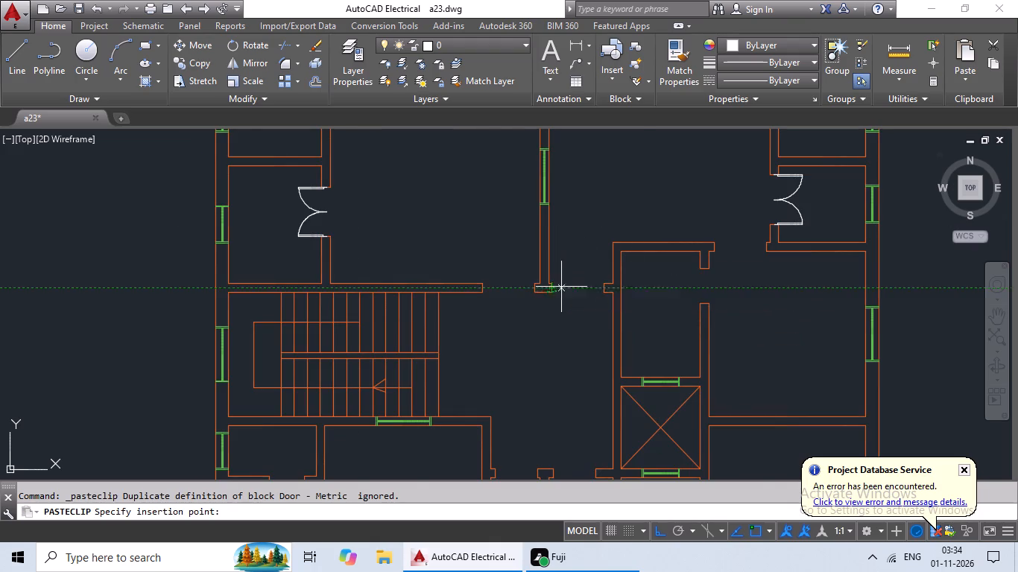
scroll(569, 284, "down", 3)
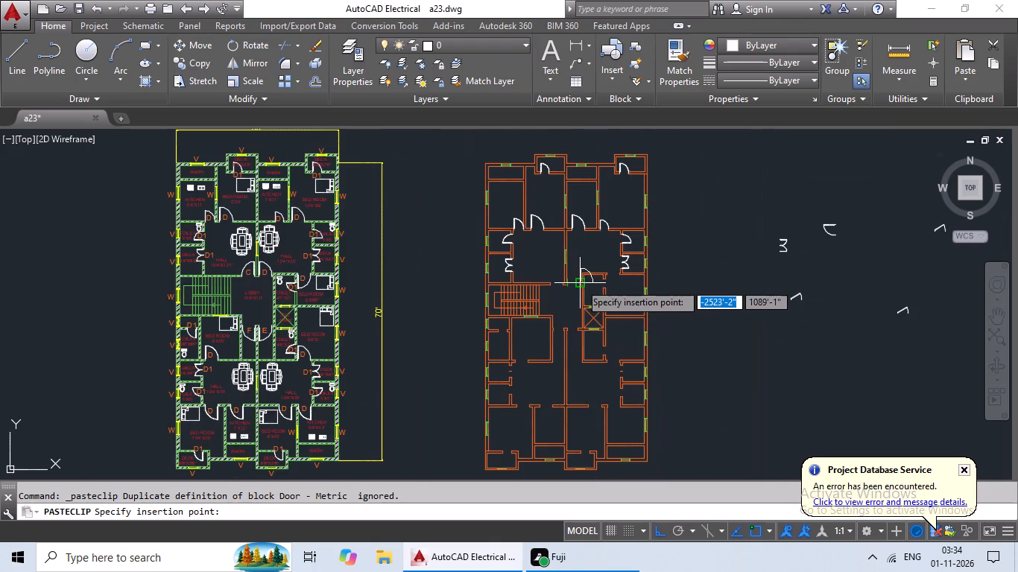
scroll(578, 283, "up", 4)
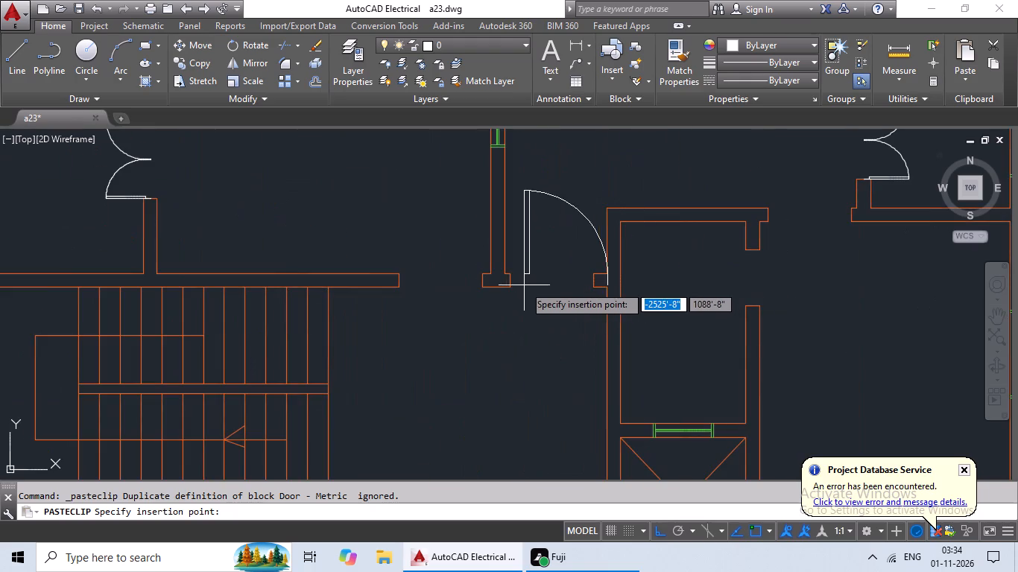
scroll(523, 285, "up", 4)
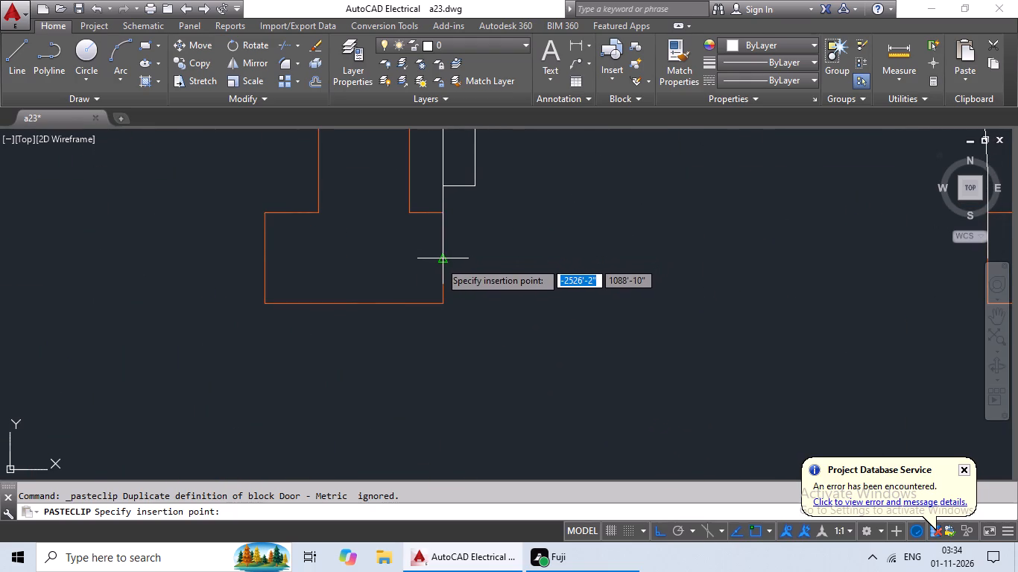
left_click(440, 261)
Paste another copy of the same single door block in the empty area east of the plan, among the spare blocks.
scroll(500, 255, "down", 7)
middle_click_drag(560, 264, 551, 270)
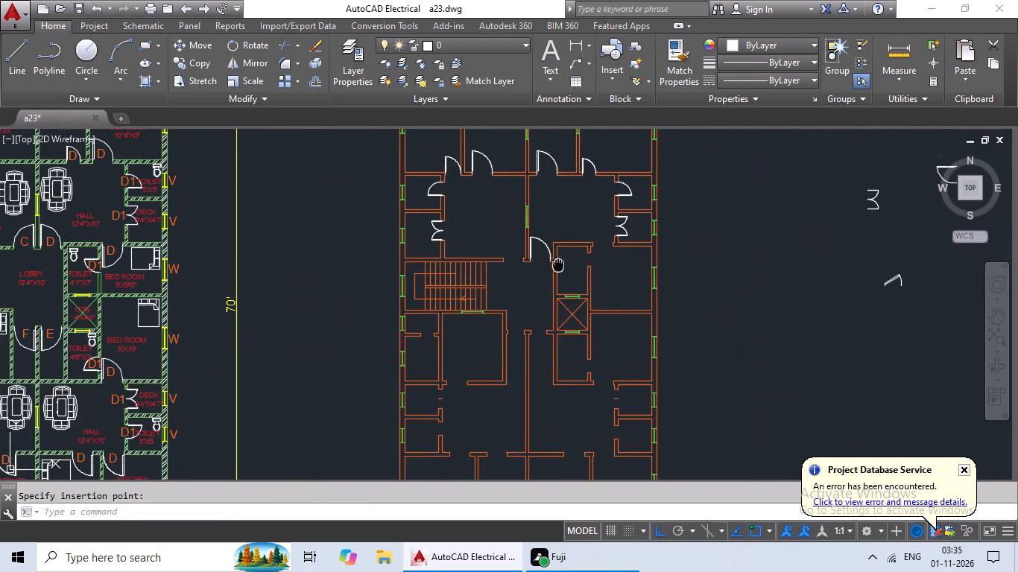
middle_click_drag(551, 270, 496, 289)
middle_click_drag(742, 301, 429, 363)
key("ctrl+c")
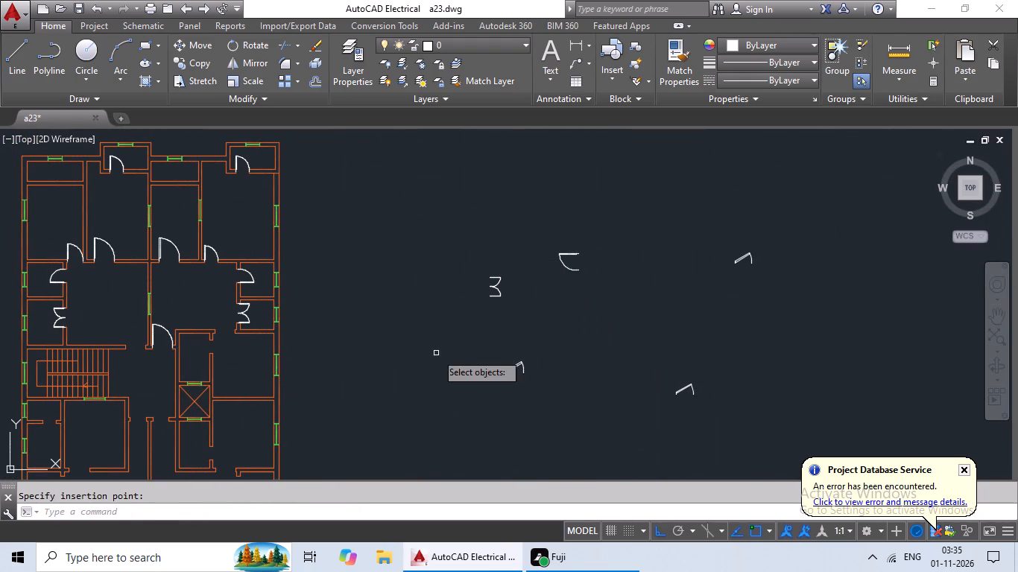
key("ctrl+v")
left_click(604, 340)
Mirror the pasted single door about a vertical line to its west, erasing the source.
scroll(616, 329, "up", 3)
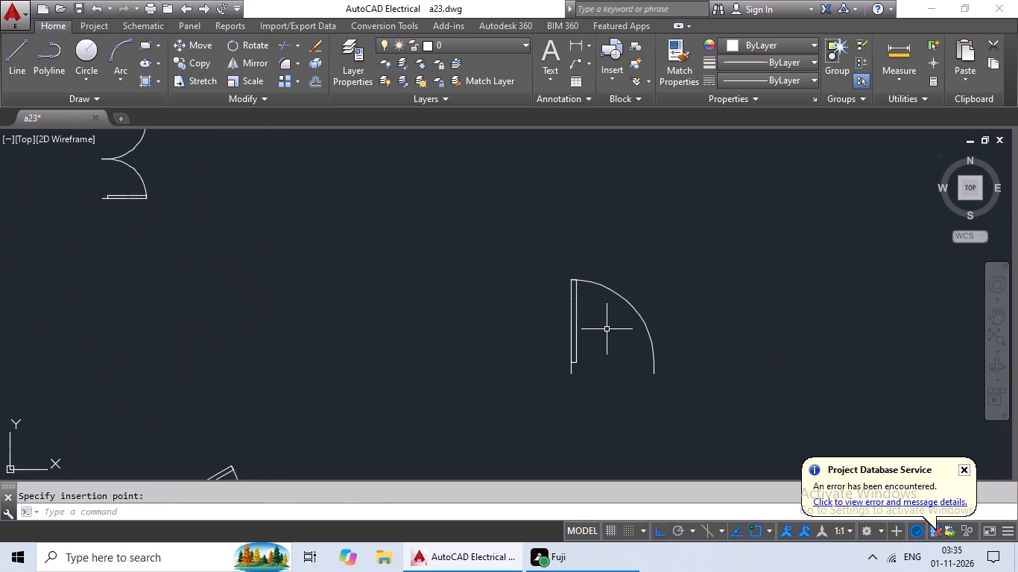
left_click(566, 346)
left_click(573, 339)
left_click(575, 337)
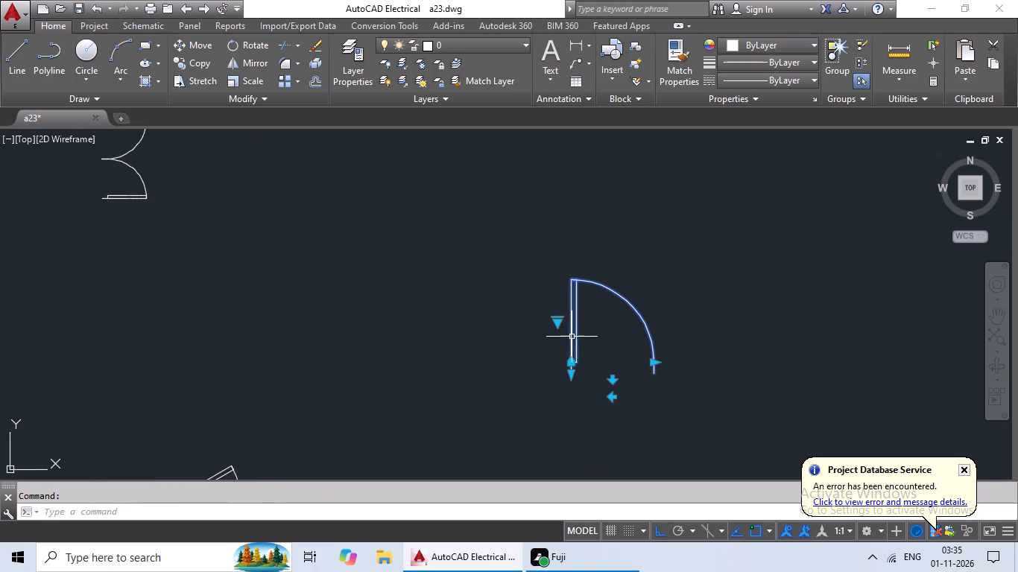
left_click(244, 60)
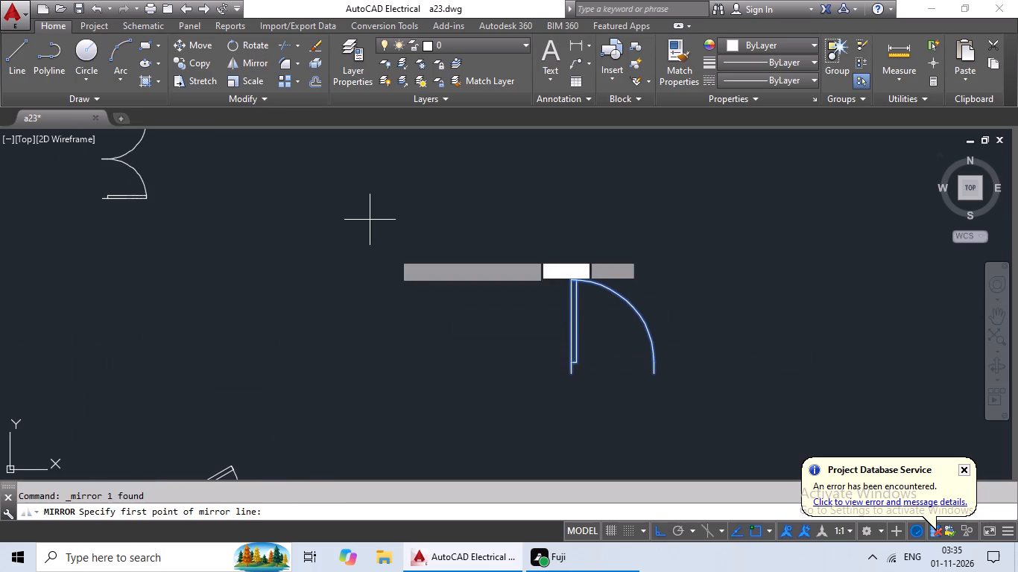
left_click(534, 378)
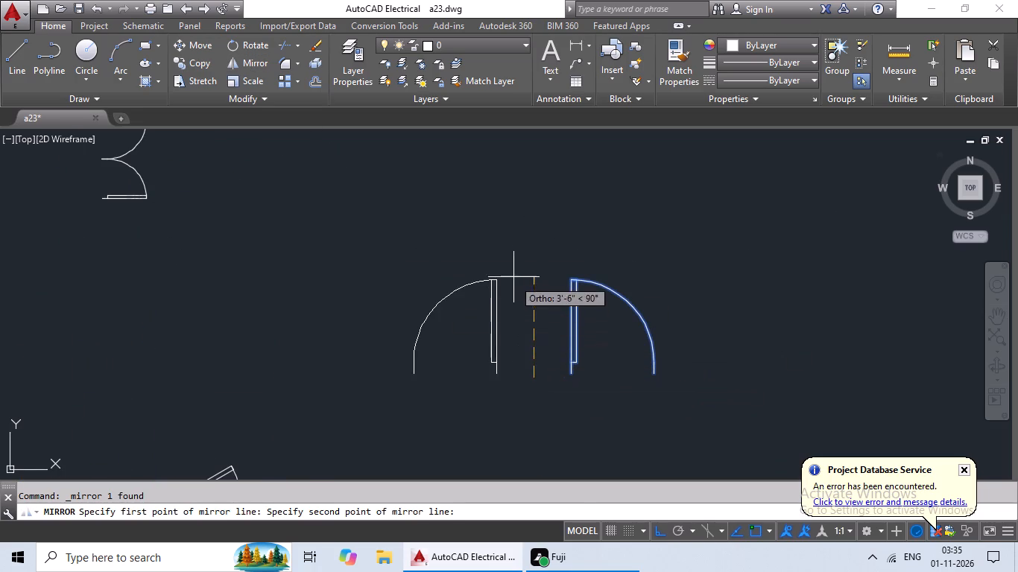
left_click(513, 272)
left_click(205, 512)
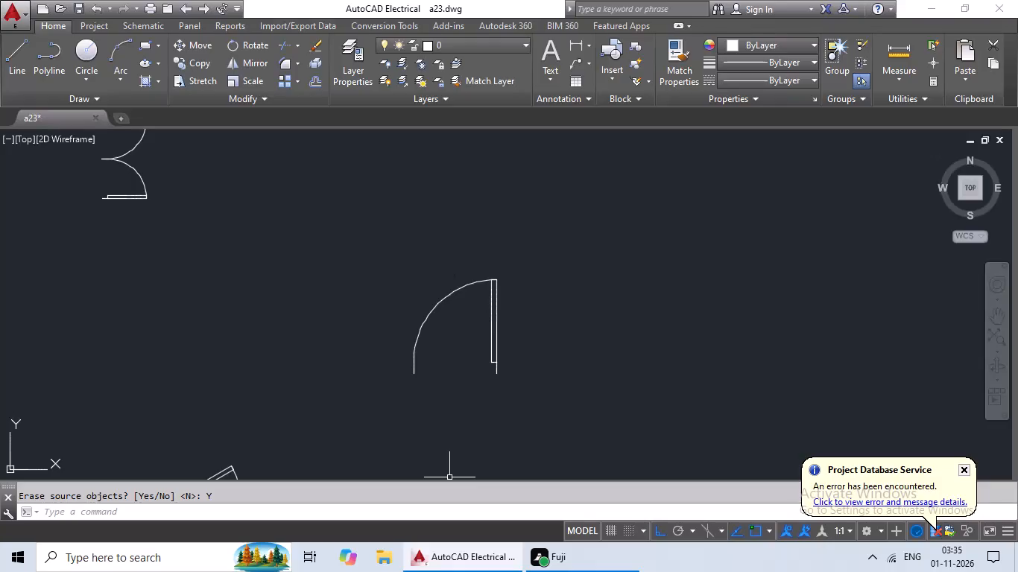
Copy the mirrored single door and paste it into the lobby doorway west of the central wall, at the west jamb's midpoint.
left_click(498, 350)
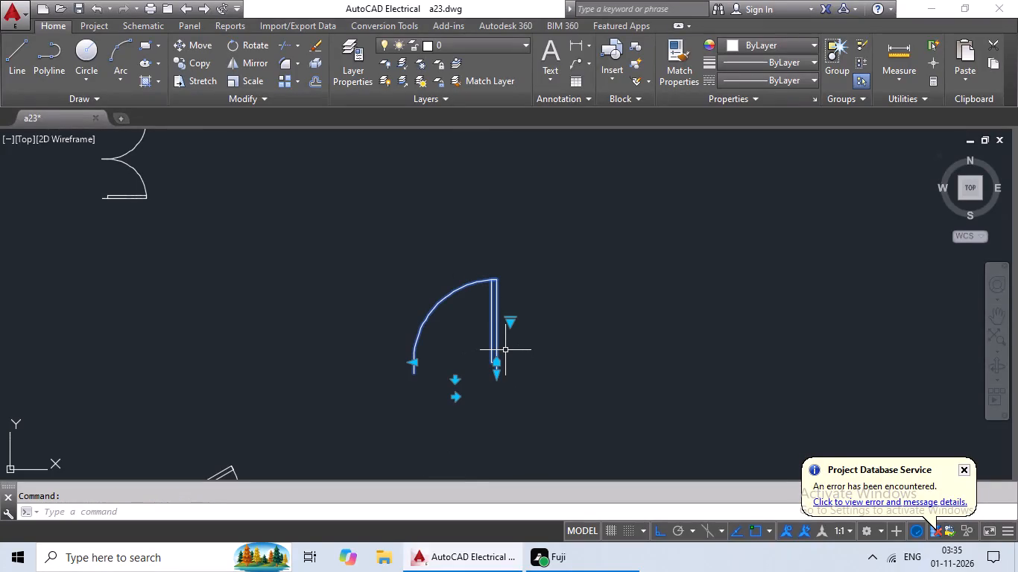
key("ctrl+c")
key("ctrl+v")
scroll(498, 358, "down", 2, "ctrl")
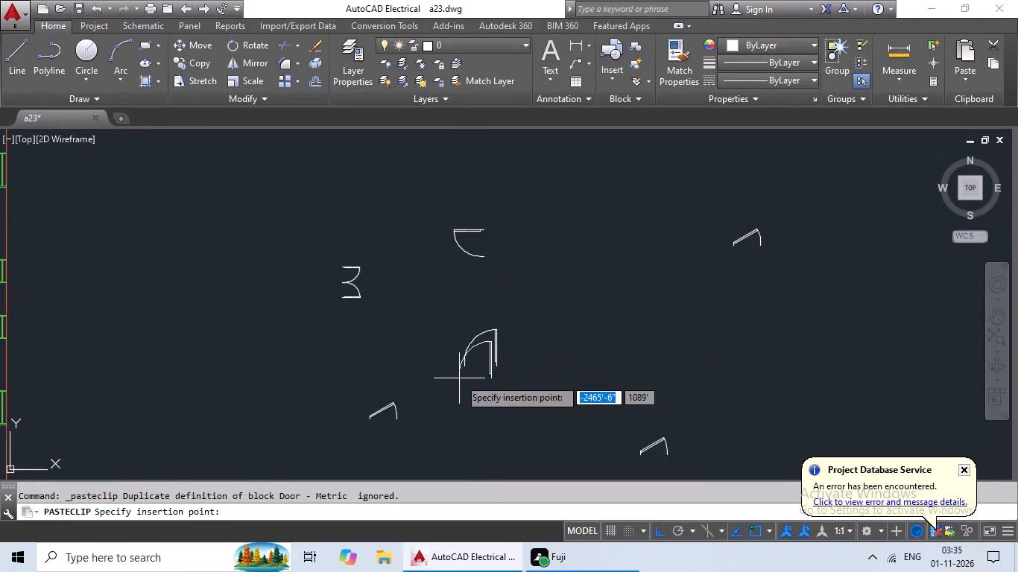
middle_click_drag(459, 378, 725, 320)
scroll(522, 370, "down", 1)
middle_click_drag(519, 372, 713, 362)
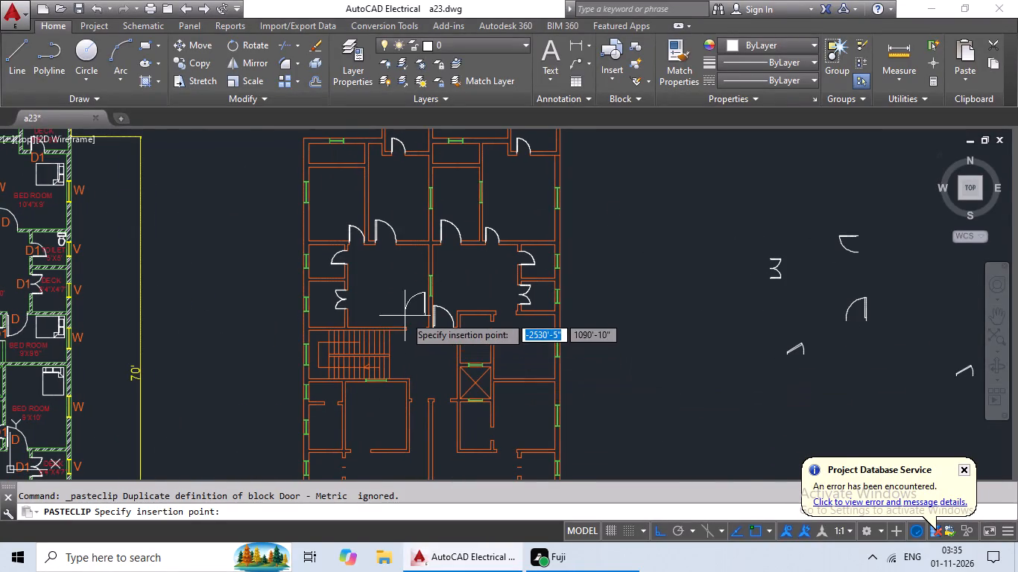
scroll(405, 315, "up", 6)
scroll(414, 376, "down", 1)
middle_click_drag(414, 376, 392, 264)
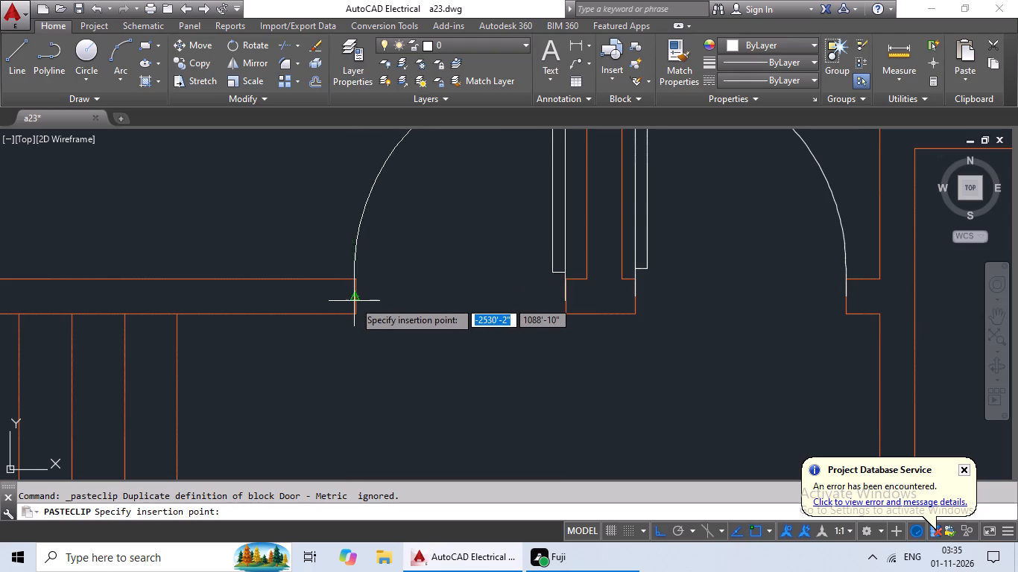
left_click(354, 301)
Rotate the large spare single door east of the plan by 180 degrees about the hinge end of its leaf.
scroll(416, 304, "down", 4)
scroll(483, 320, "down", 1)
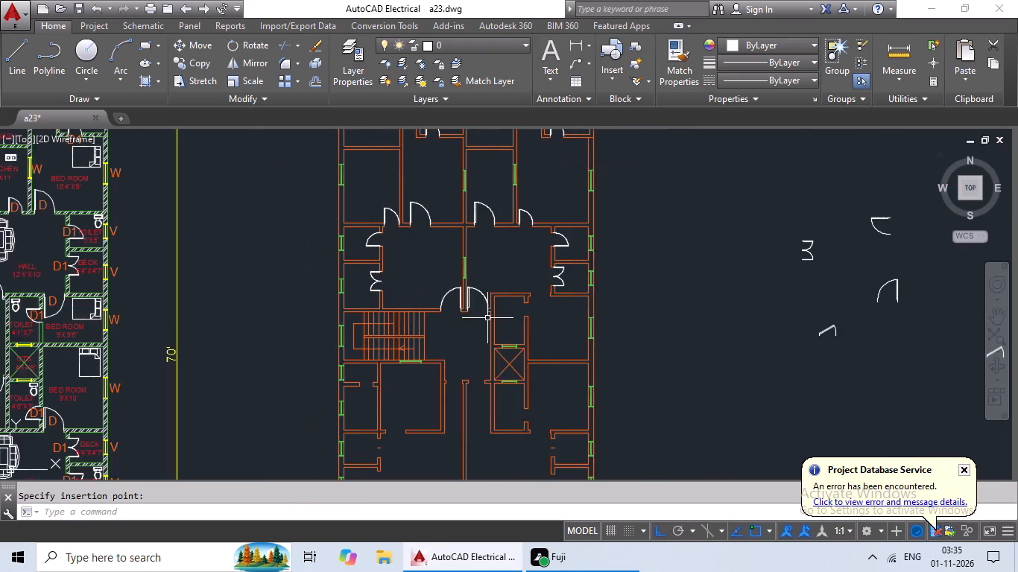
middle_click_drag(490, 316, 448, 323)
middle_click_drag(688, 229, 544, 238)
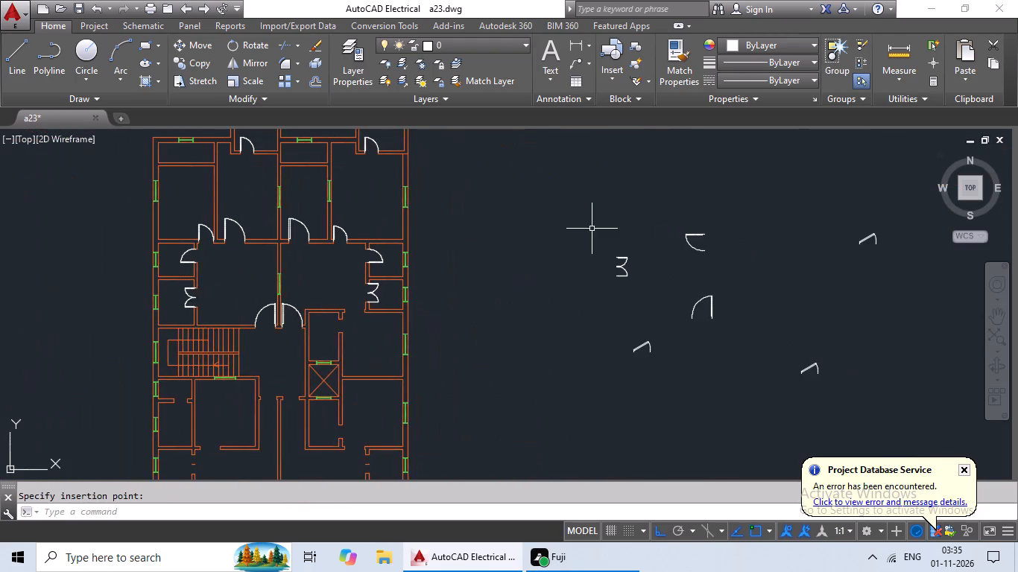
middle_click_drag(591, 228, 543, 241)
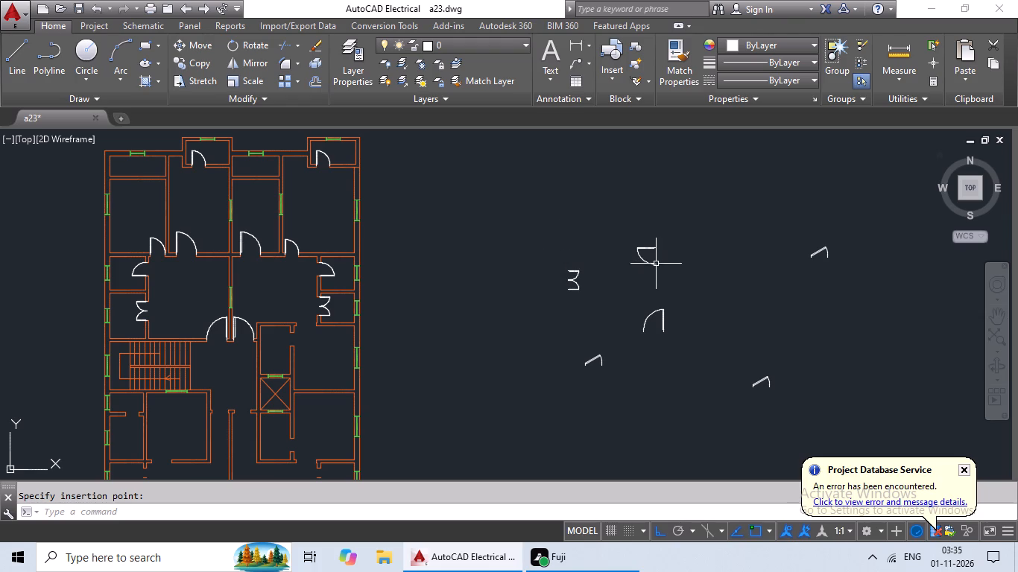
scroll(590, 284, "down", 1)
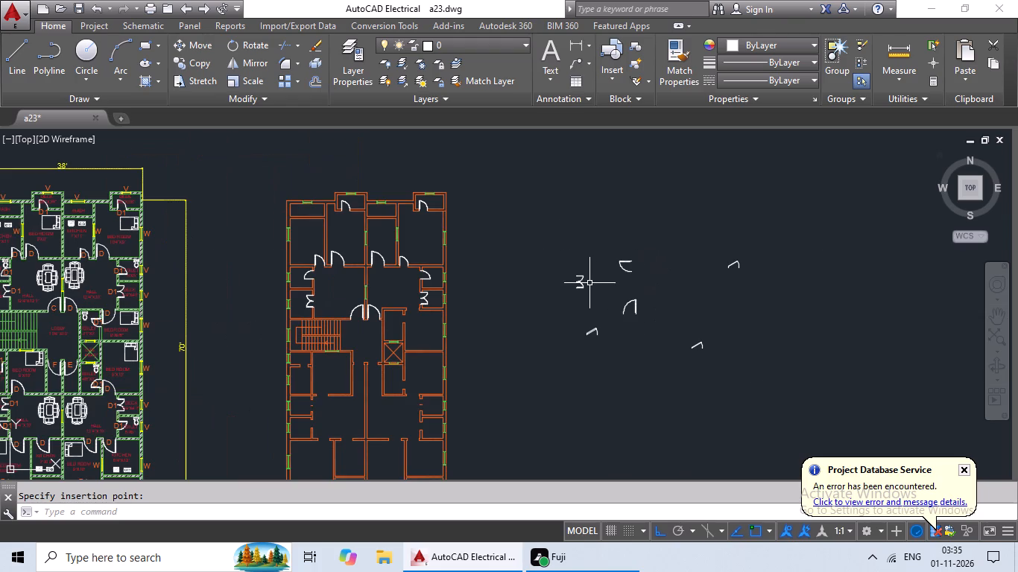
middle_click_drag(608, 290, 544, 272)
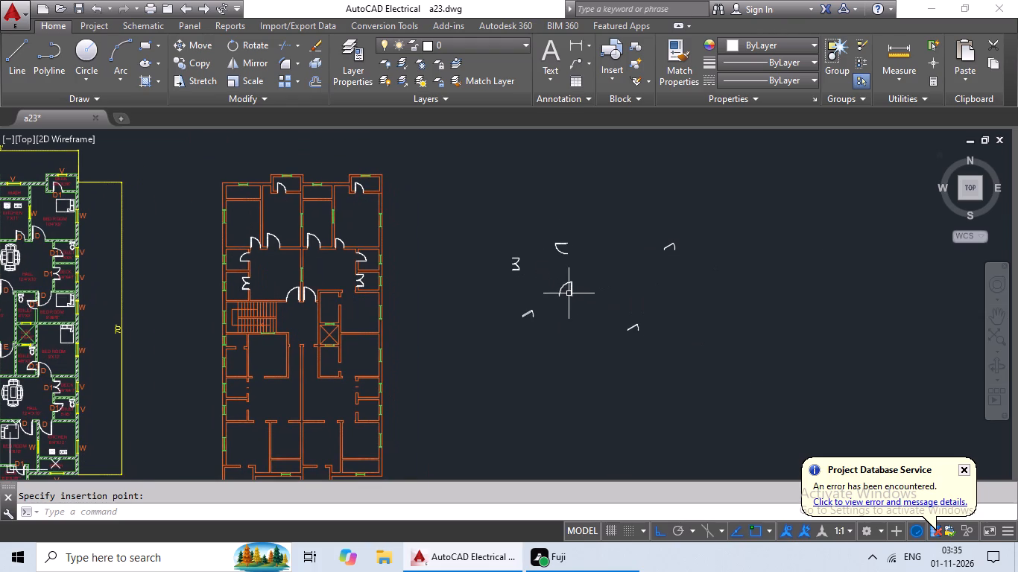
left_click(573, 289)
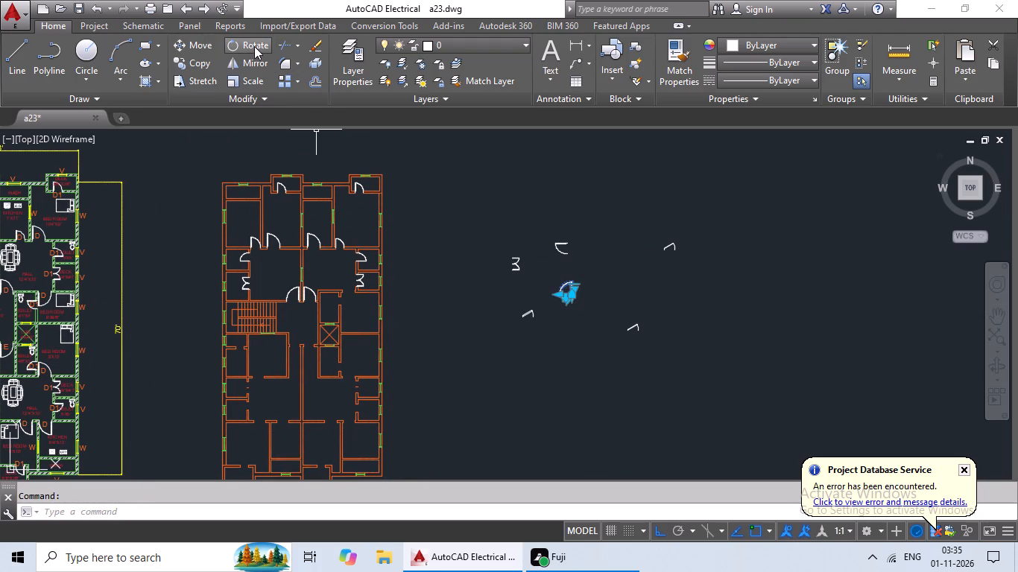
left_click(254, 46)
scroll(569, 287, "up", 4)
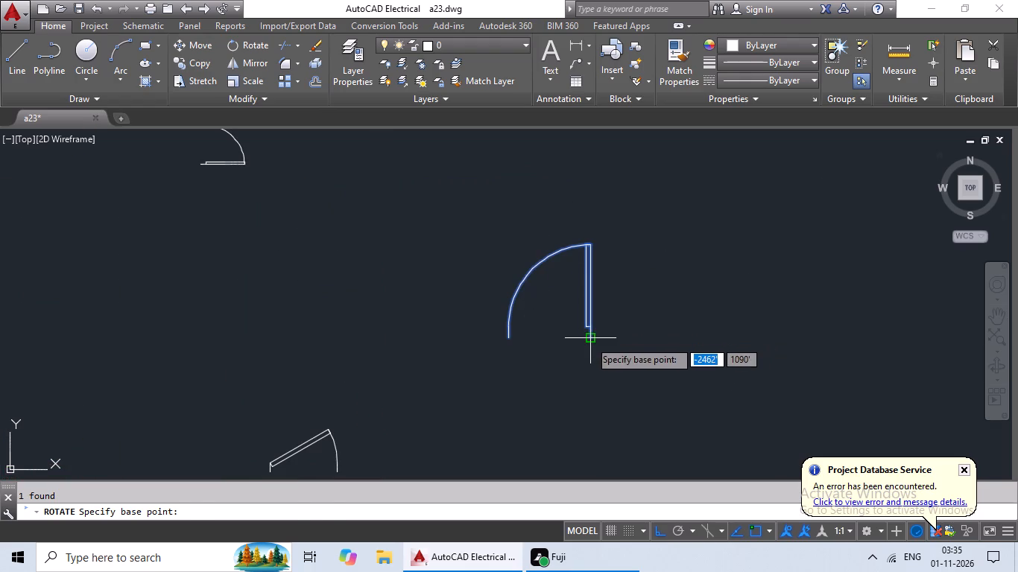
left_click_drag(589, 341, 556, 355)
scroll(480, 270, "down", 3)
middle_click_drag(484, 270, 584, 256)
middle_click_drag(586, 258, 693, 271)
middle_click_drag(596, 268, 724, 273)
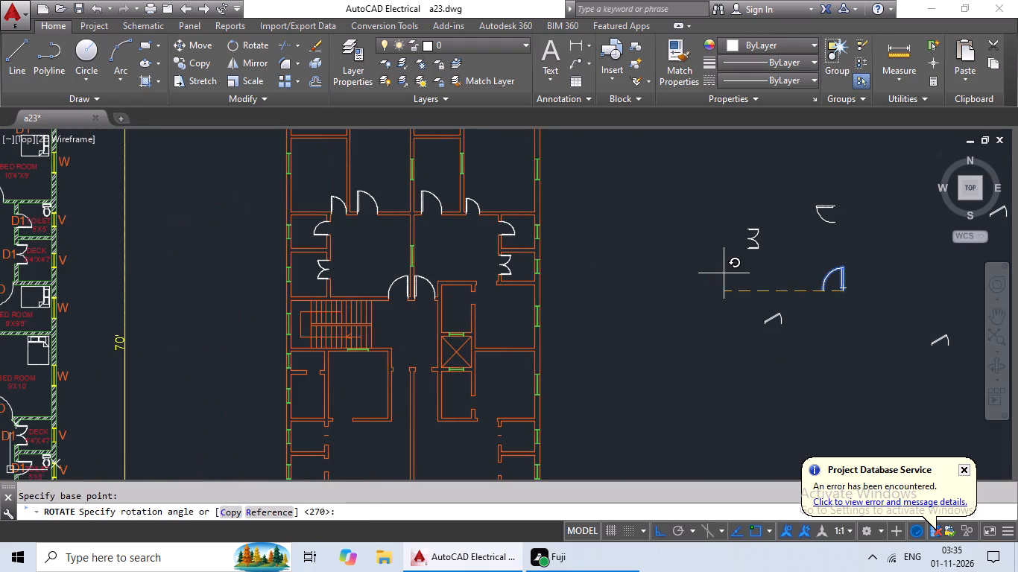
middle_click_drag(718, 275, 756, 261)
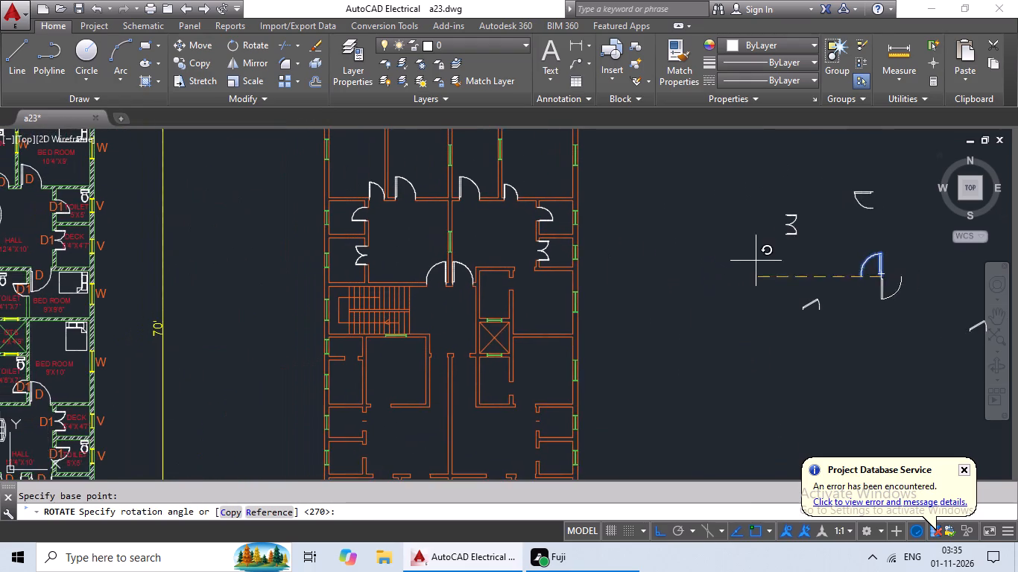
middle_click_drag(730, 264, 576, 276)
left_click(607, 267)
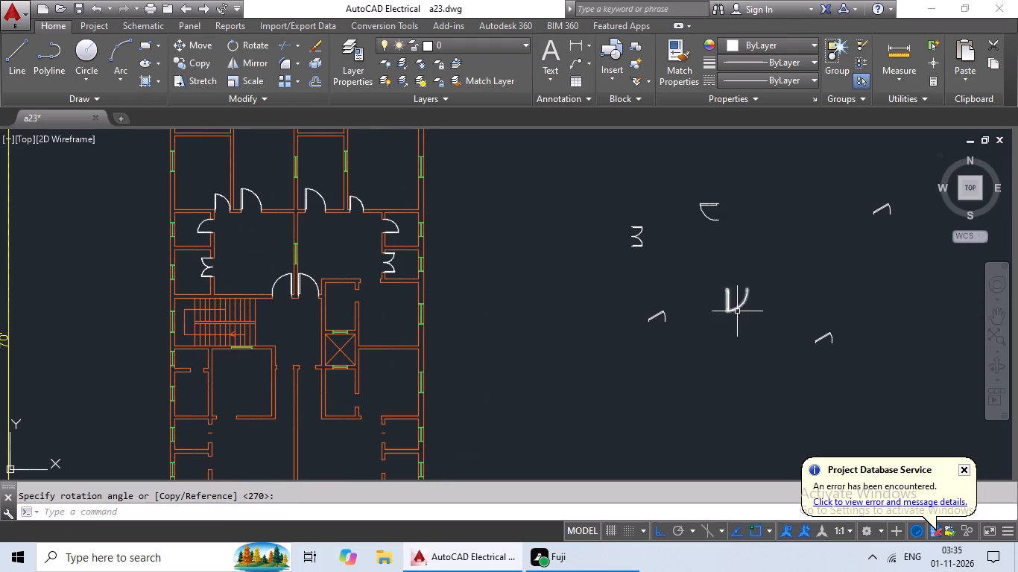
Copy the rotated single door and paste it into the doorway between the east unit's hall and the bedroom south of it, swinging into the bedroom.
left_click(734, 306)
left_click(723, 313)
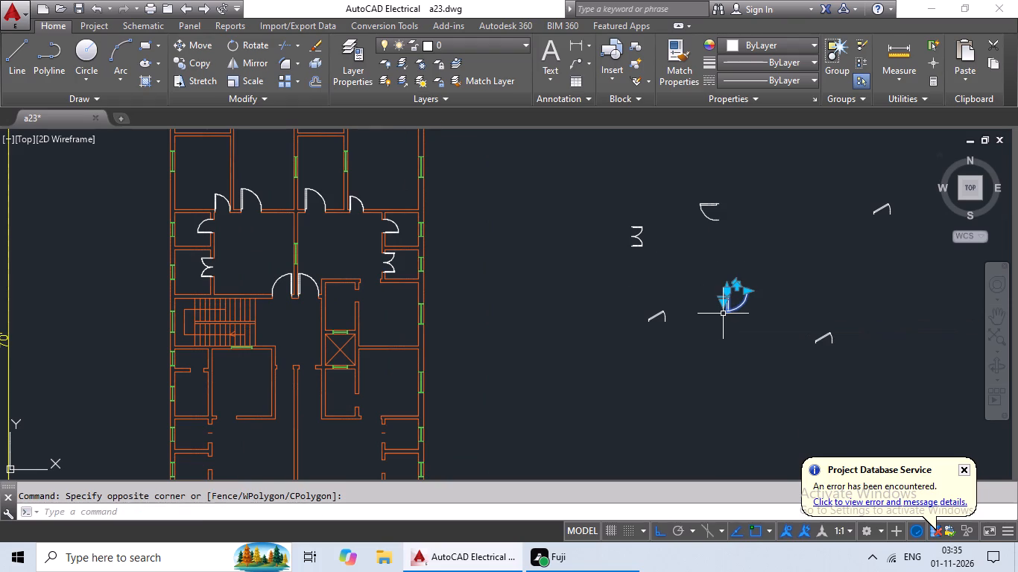
key("ctrl+c")
key("ctrl+v")
scroll(624, 315, "down", 2, "ctrl")
middle_click_drag(620, 320, 718, 317)
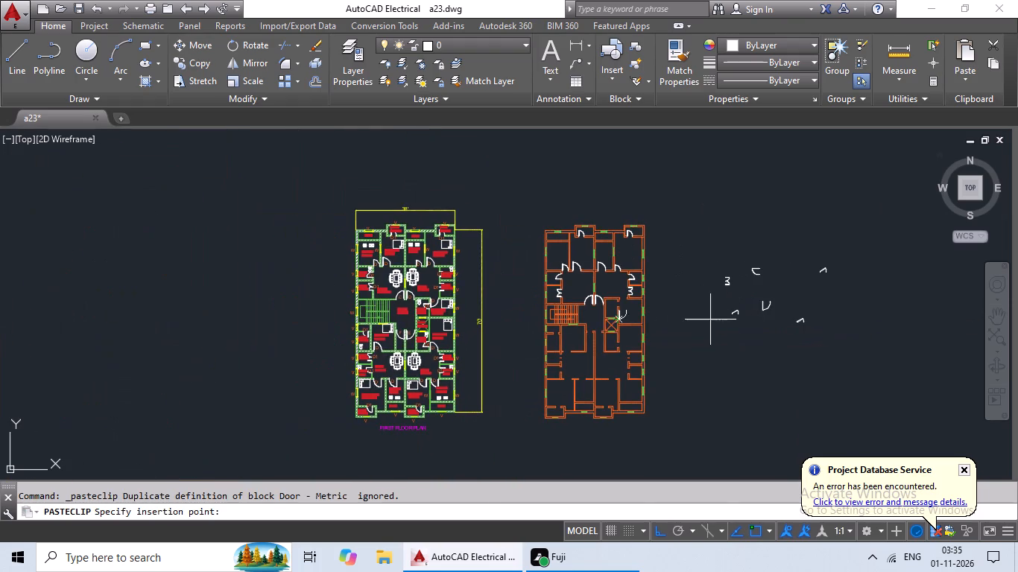
scroll(619, 314, "up", 6)
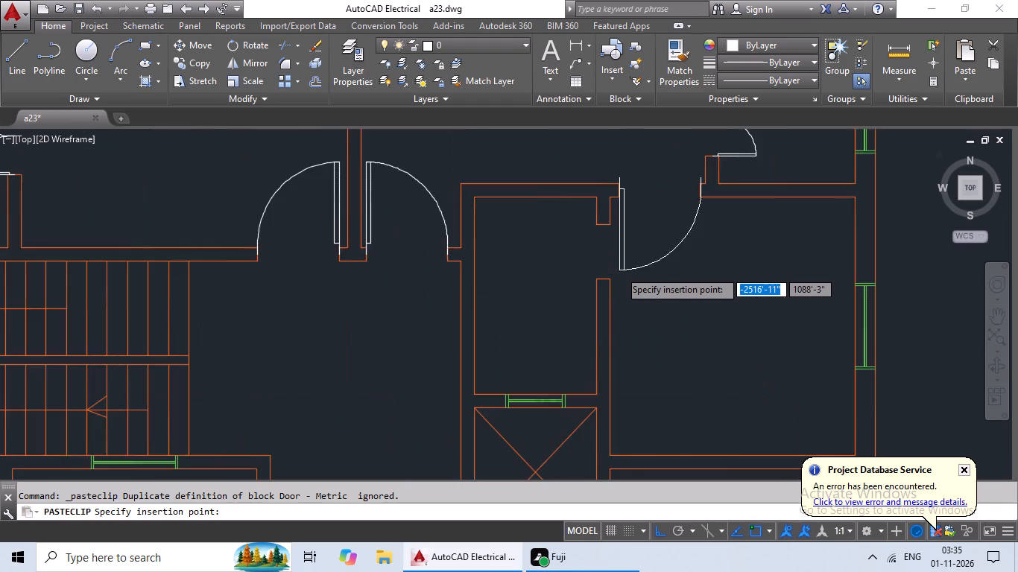
middle_click_drag(619, 270, 553, 324)
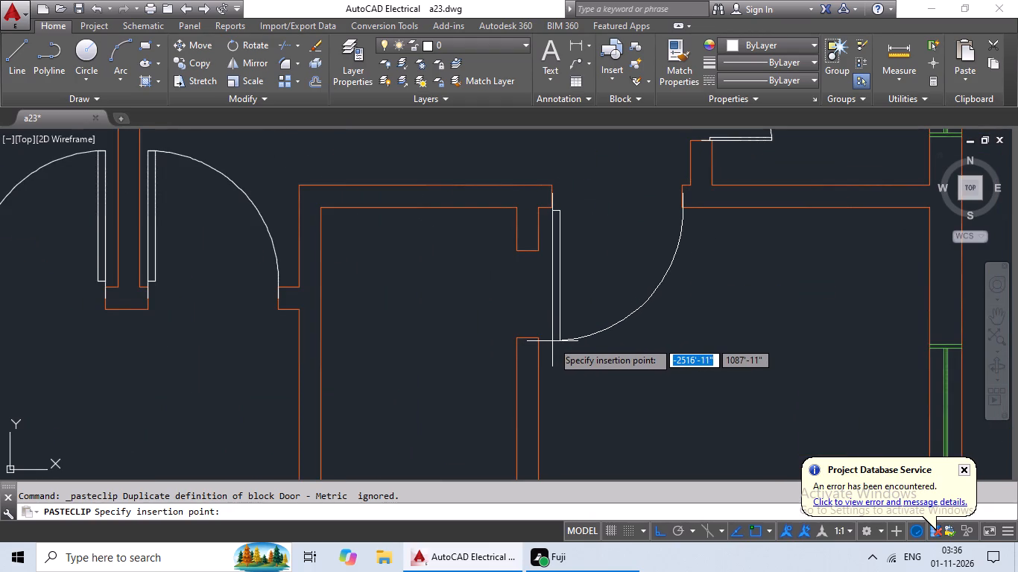
left_click(551, 342)
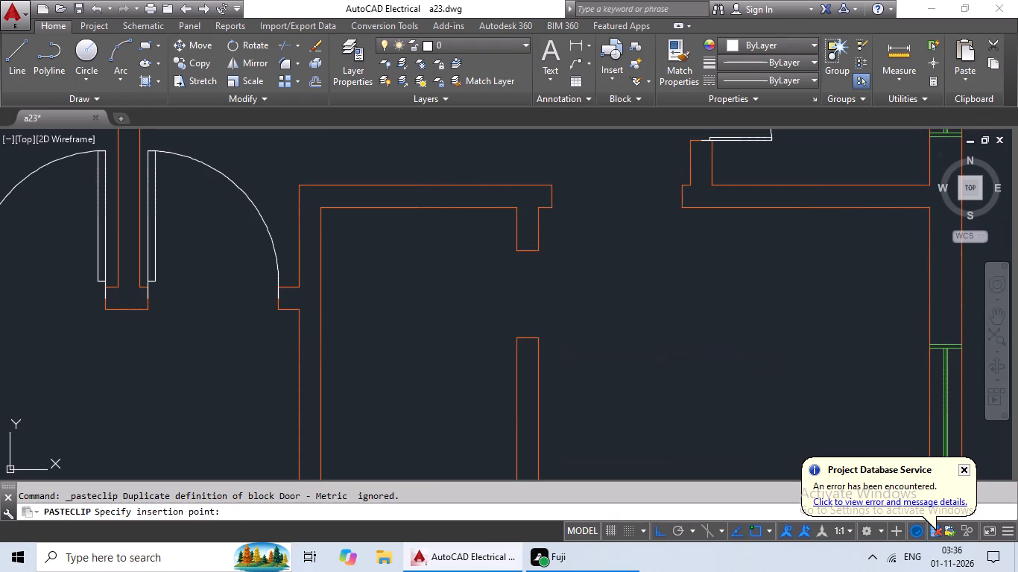
scroll(637, 312, "down", 1)
middle_click_drag(657, 315, 587, 343)
scroll(623, 320, "down", 2)
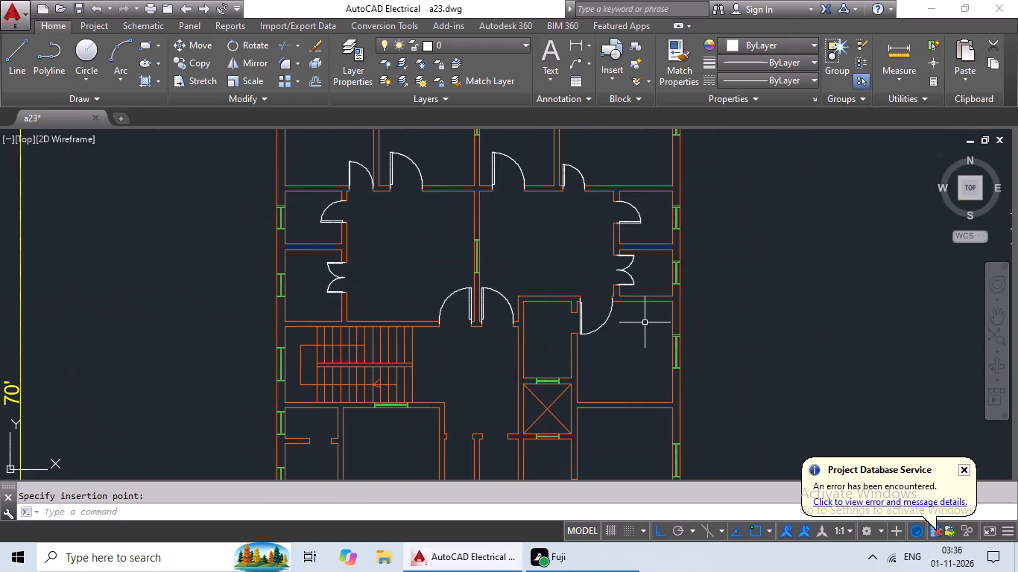
Copy the spare door that swings down and left, and paste it into the toilet doorway above the lift shaft.
scroll(552, 325, "down", 1)
middle_click_drag(540, 337, 622, 333)
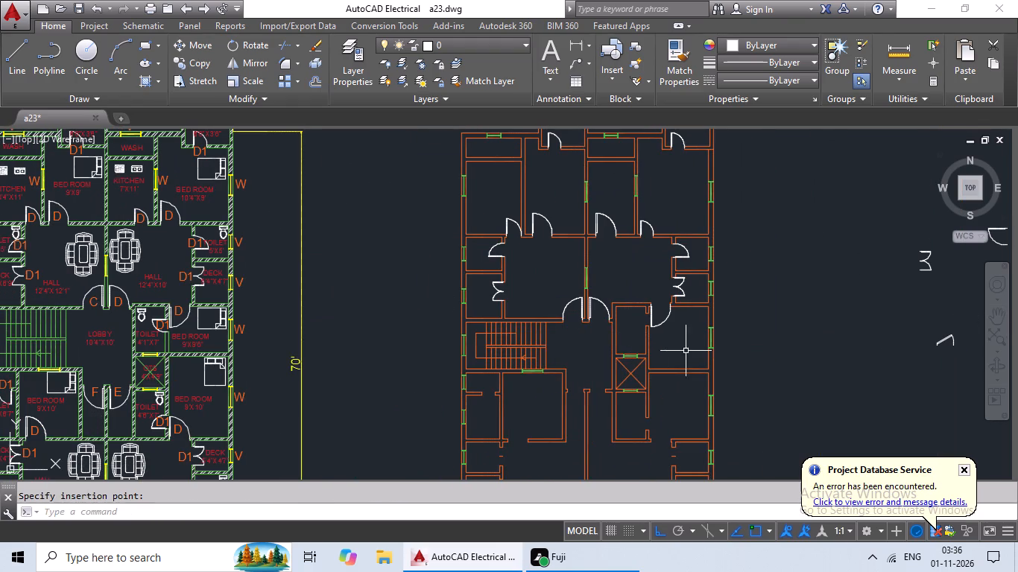
middle_click_drag(692, 349, 519, 374)
middle_click_drag(683, 334, 572, 355)
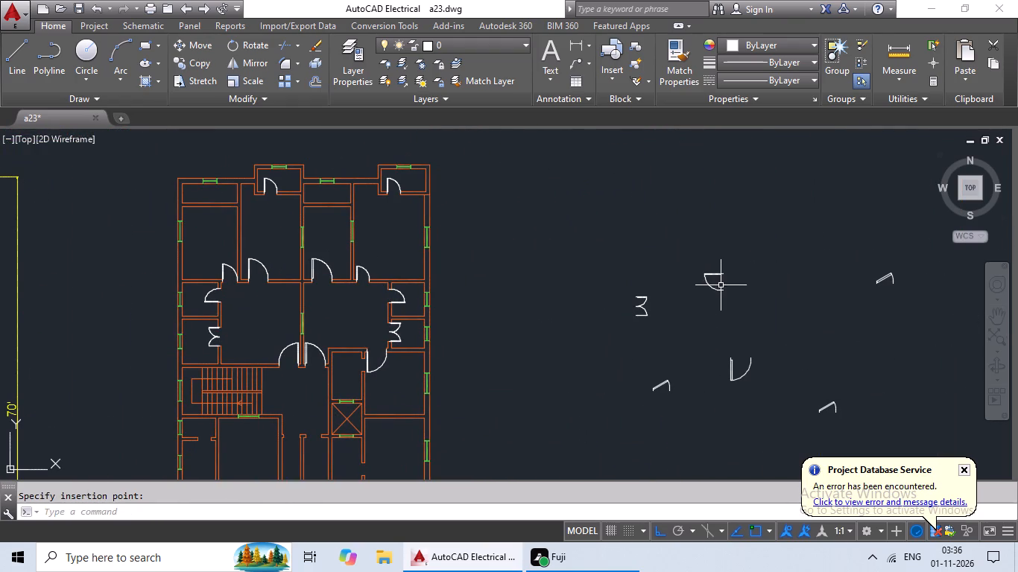
left_click(713, 290)
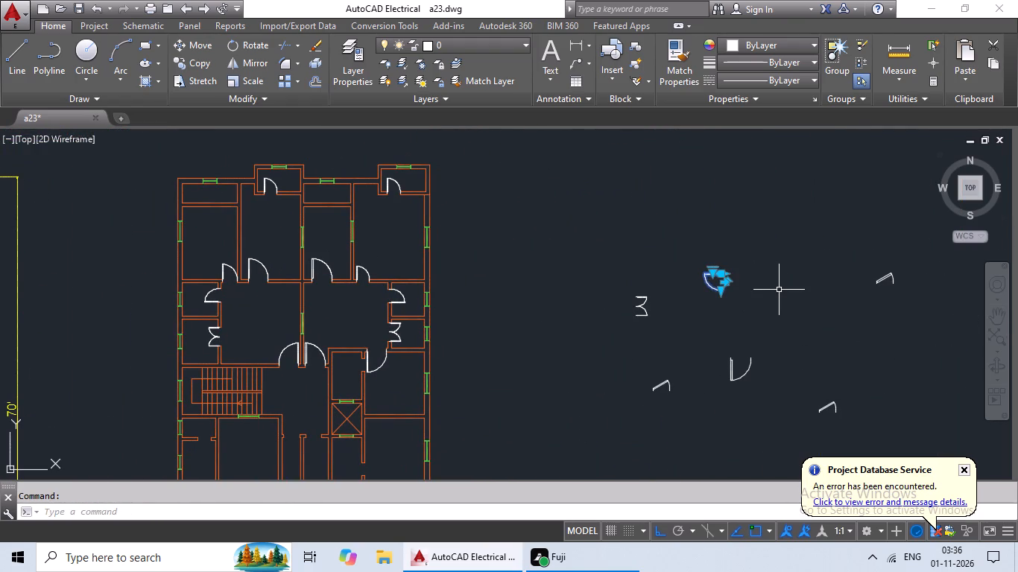
key("ctrl+c")
key("ctrl+v")
middle_click_drag(463, 350, 557, 287)
scroll(448, 316, "up", 3)
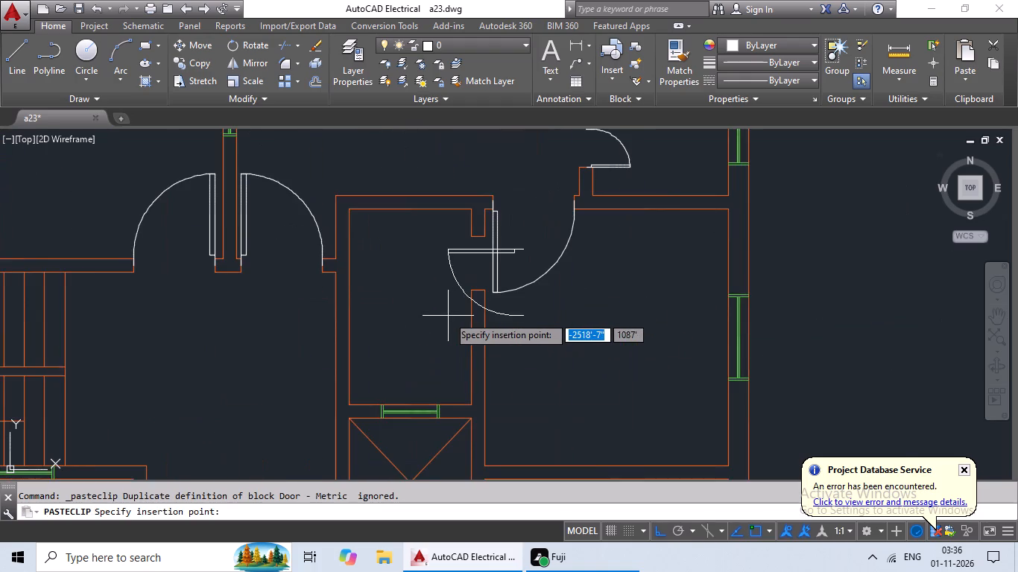
scroll(431, 313, "up", 2)
middle_click_drag(420, 305, 302, 393)
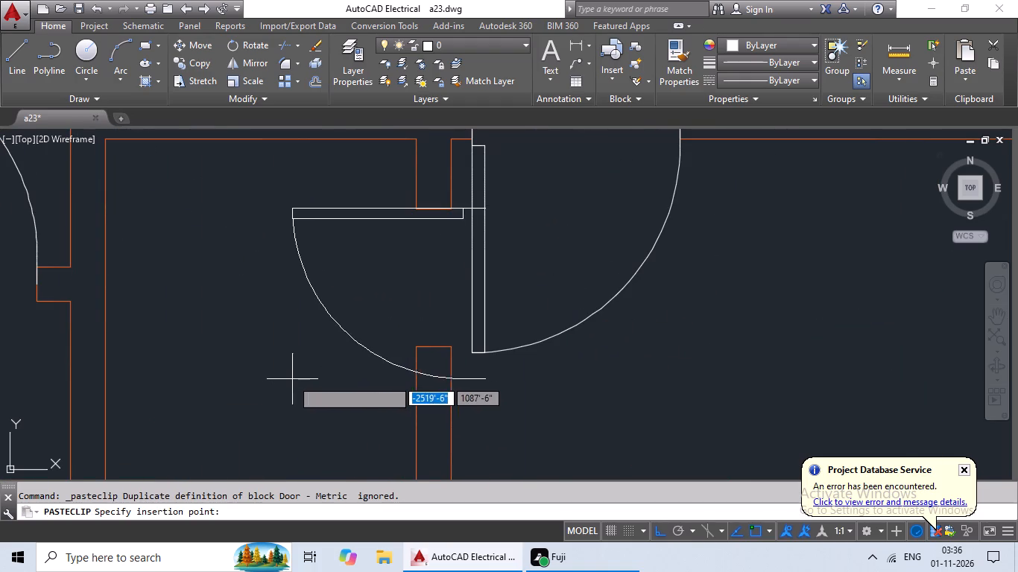
left_click(243, 380)
Scale the pasted toilet door by reference from its upper end, fitting its opening width to the lower wall jamb.
left_click(303, 343)
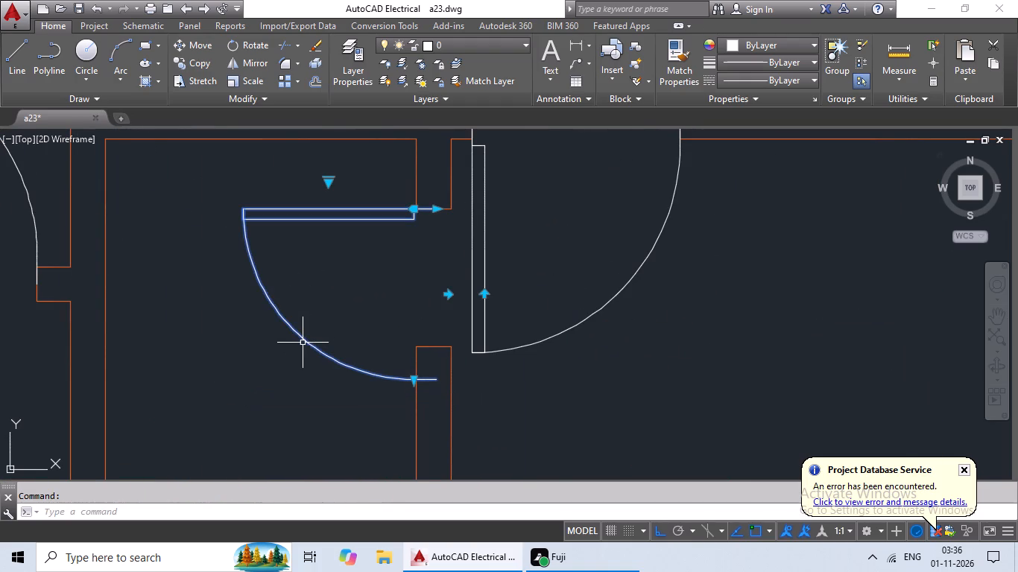
left_click(250, 77)
scroll(437, 210, "up", 1)
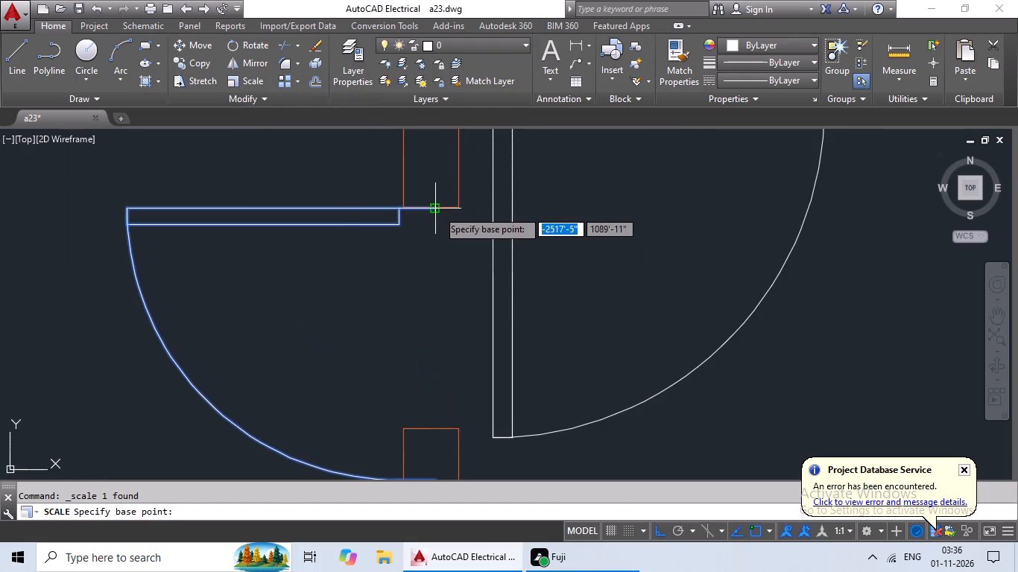
left_click(437, 210)
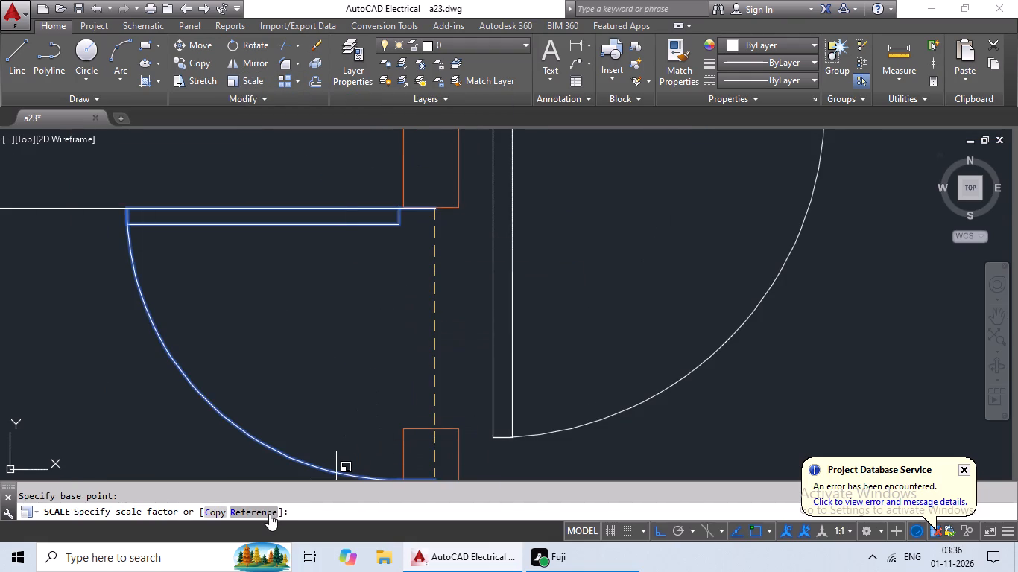
left_click(269, 514)
left_click(437, 209)
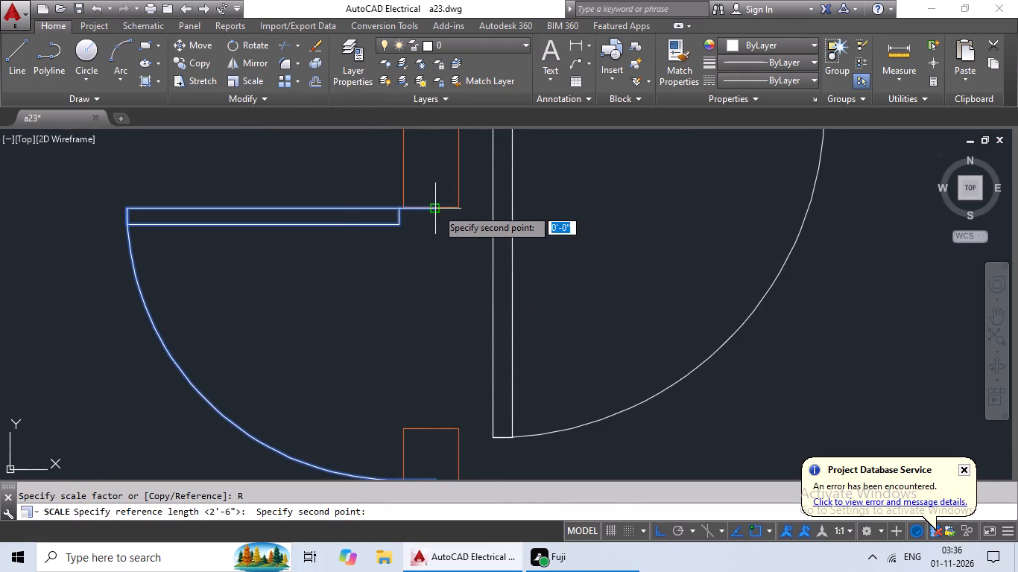
middle_click_drag(423, 288, 442, 218)
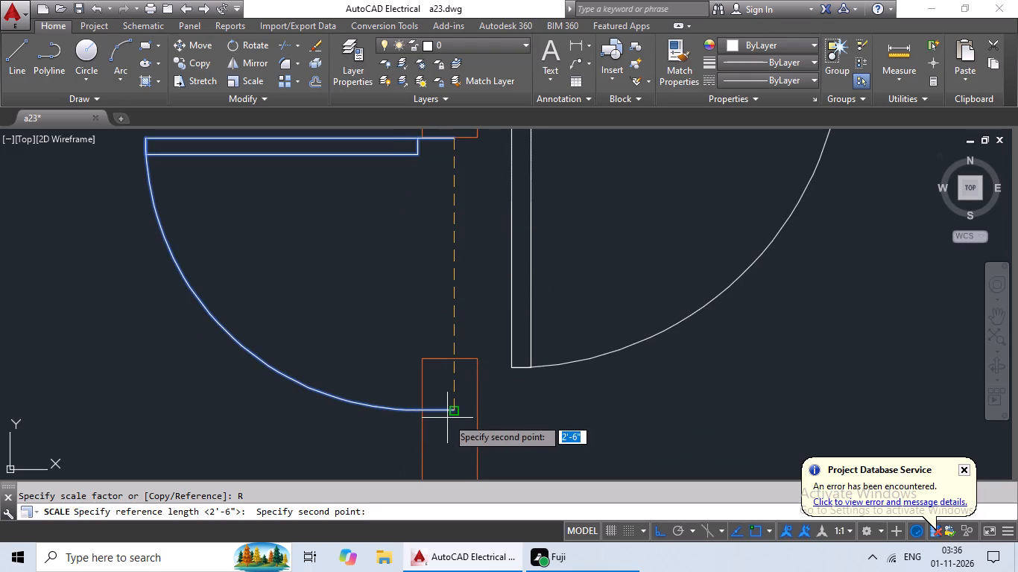
left_click_drag(455, 411, 456, 395)
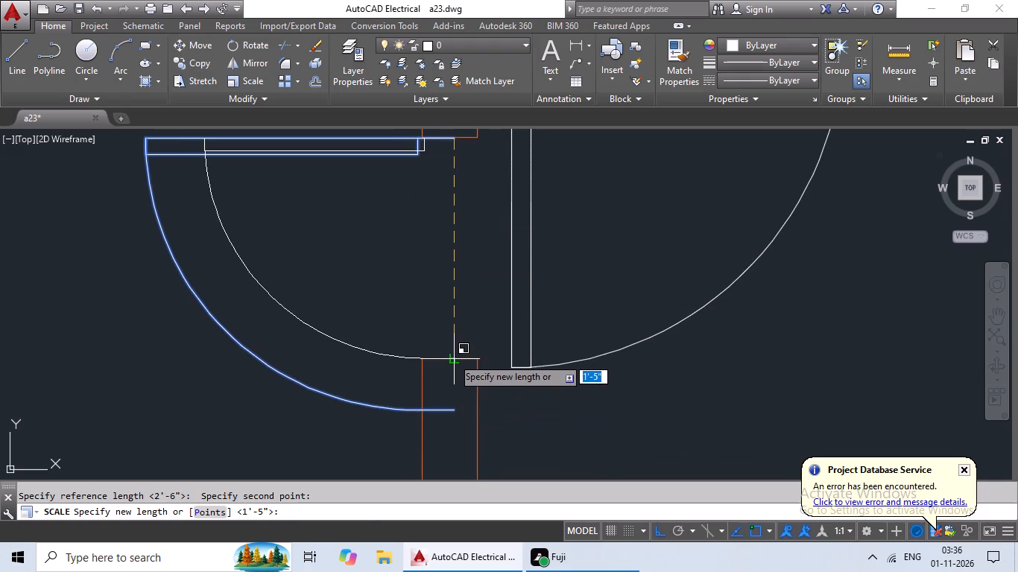
left_click(452, 357)
Copy the spare door that swings down and right, and paste it into the lower flat entrance between the central wall and the lift.
scroll(513, 336, "down", 4)
scroll(599, 342, "down", 1)
middle_click_drag(605, 352, 689, 335)
scroll(674, 337, "down", 2)
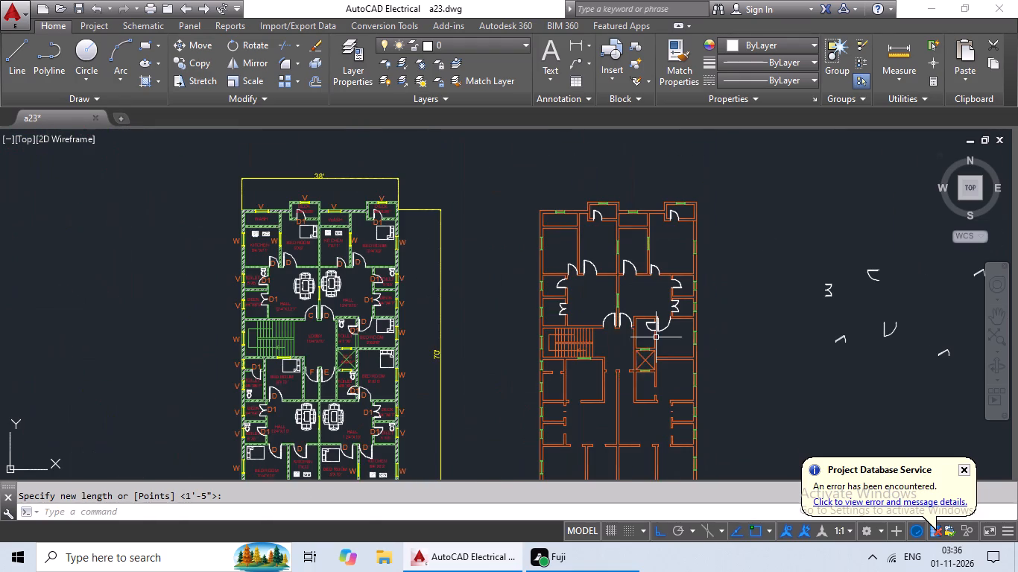
middle_click_drag(630, 349, 630, 302)
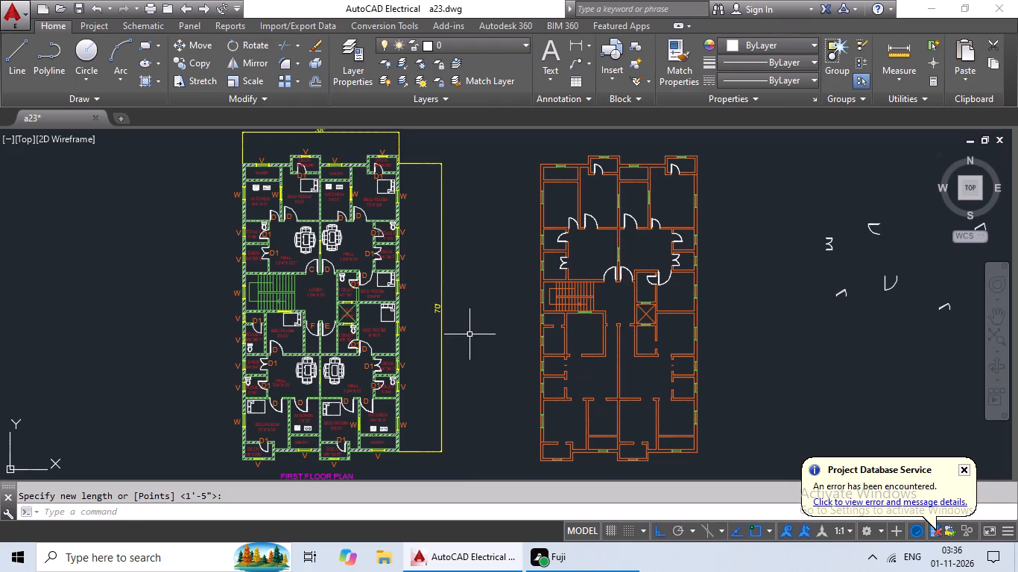
middle_click_drag(756, 353, 572, 317)
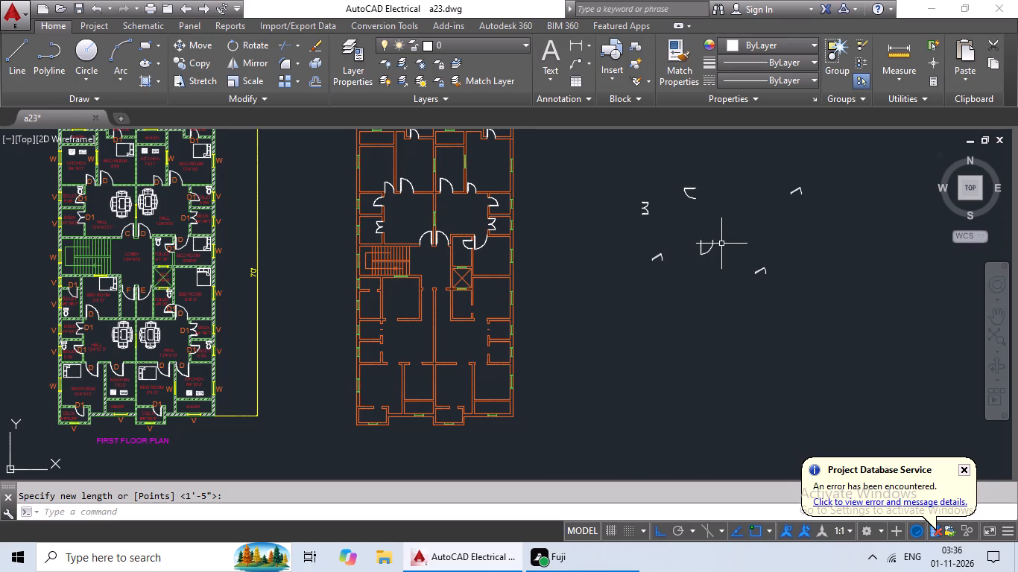
left_click(701, 252)
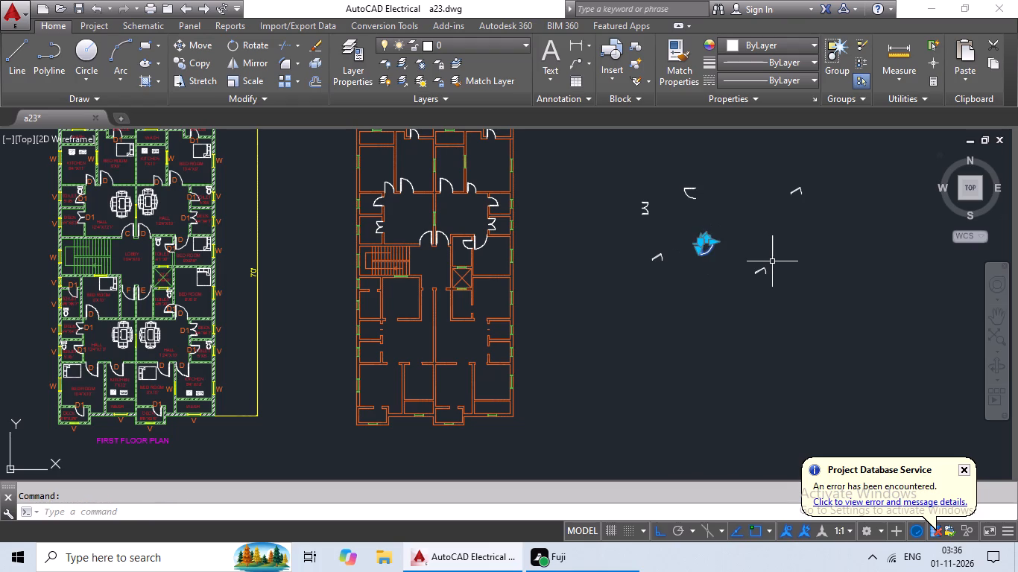
key("ctrl+c")
key("ctrl+v")
scroll(429, 300, "up", 4)
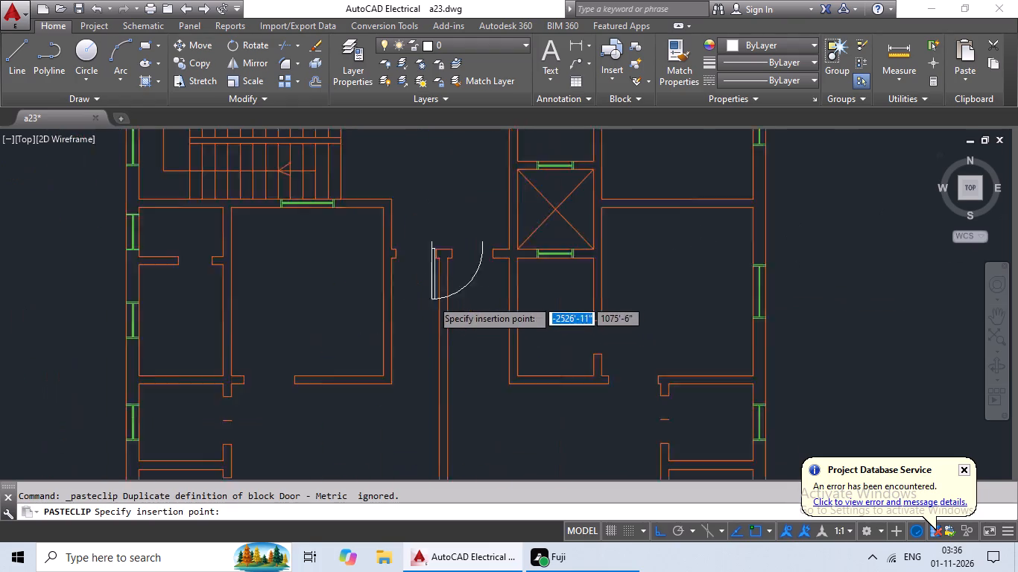
scroll(471, 313, "up", 2)
middle_click_drag(471, 314, 412, 430)
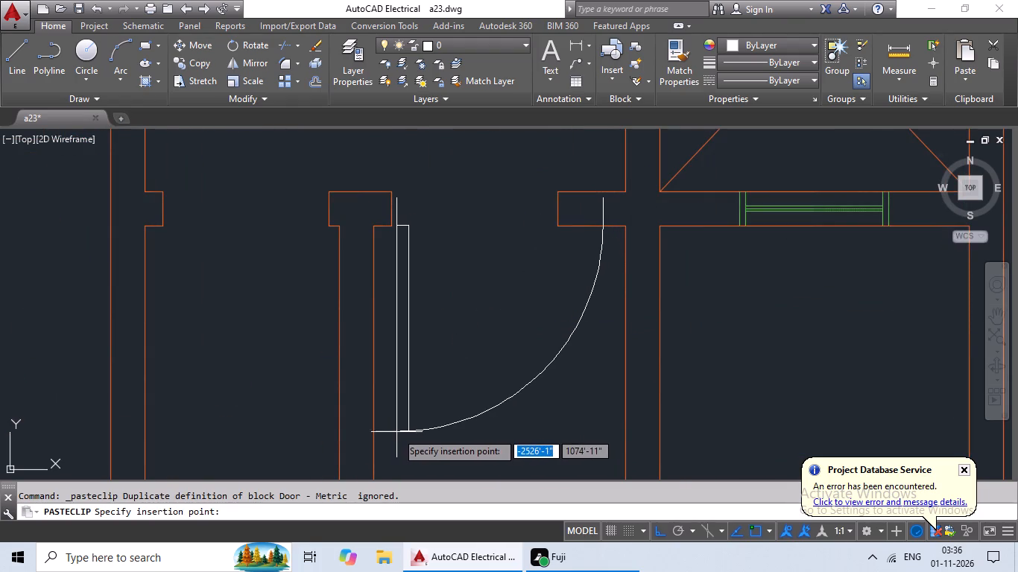
left_click(392, 439)
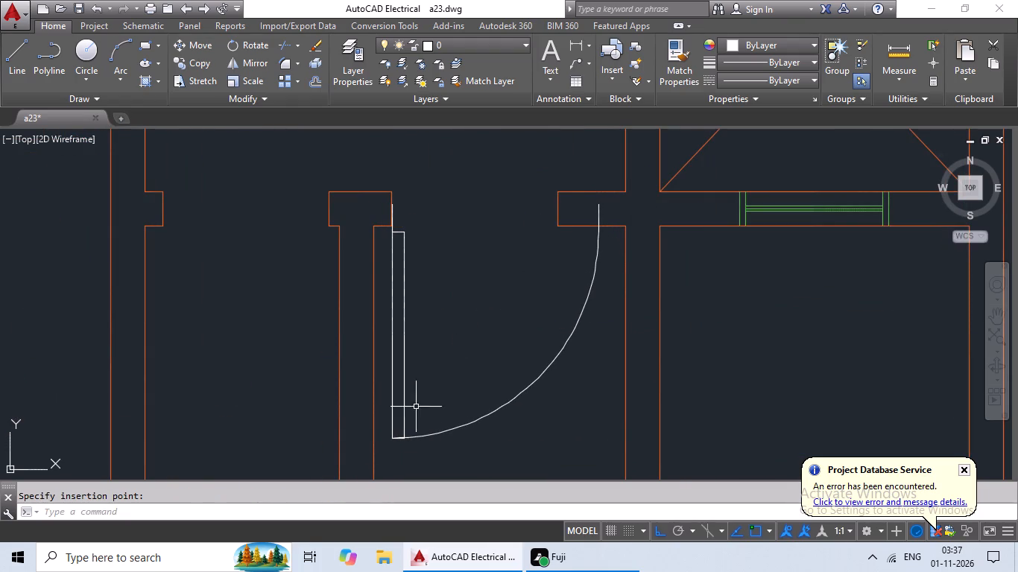
Use Stretch to shift the pasted entrance door from its frame end onto the edge of the central wall jamb.
left_click(409, 349)
key("Escape")
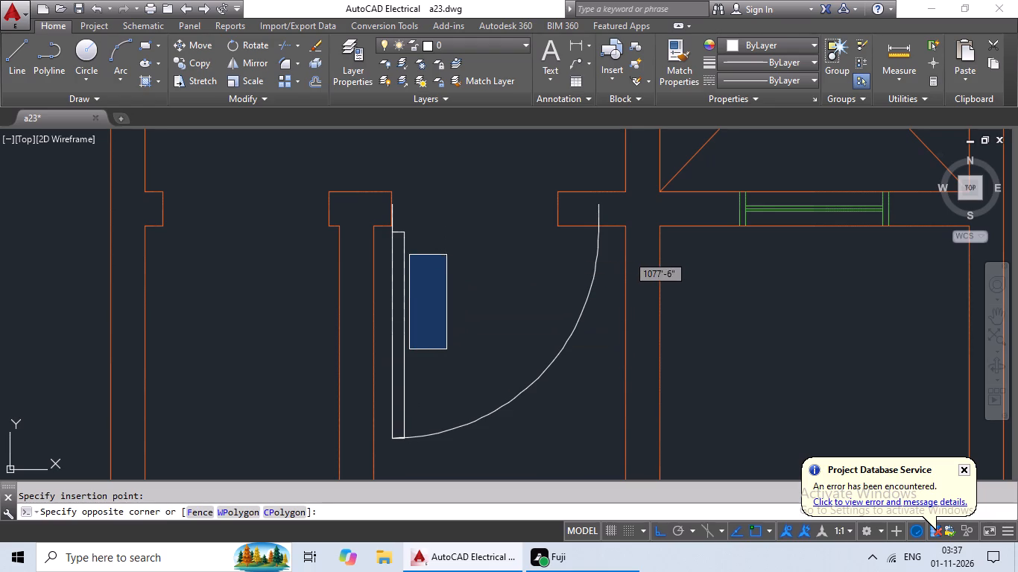
left_click(400, 290)
scroll(443, 223, "up", 2)
key("Escape")
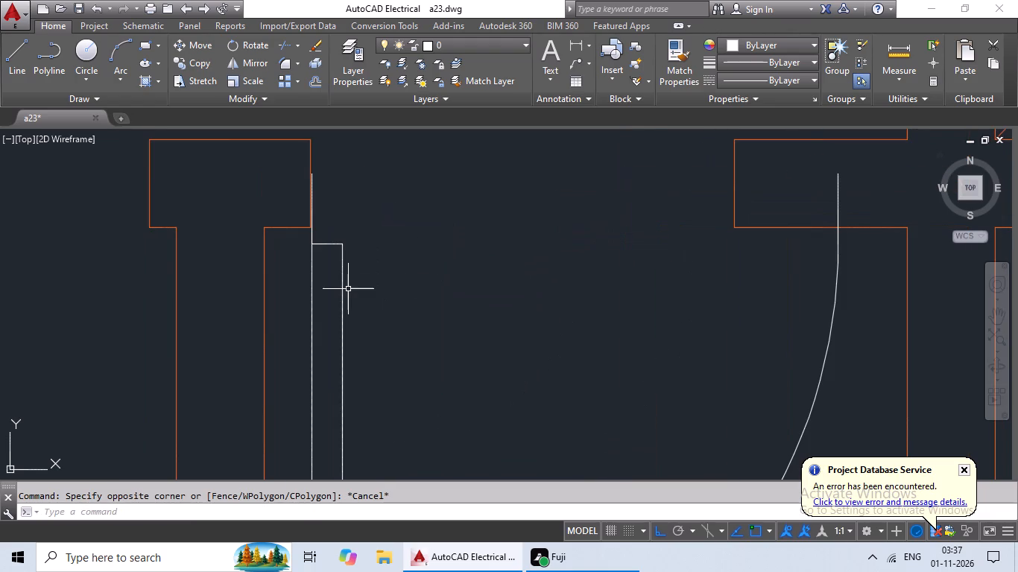
left_click(339, 299)
left_click(341, 299)
left_click(343, 297)
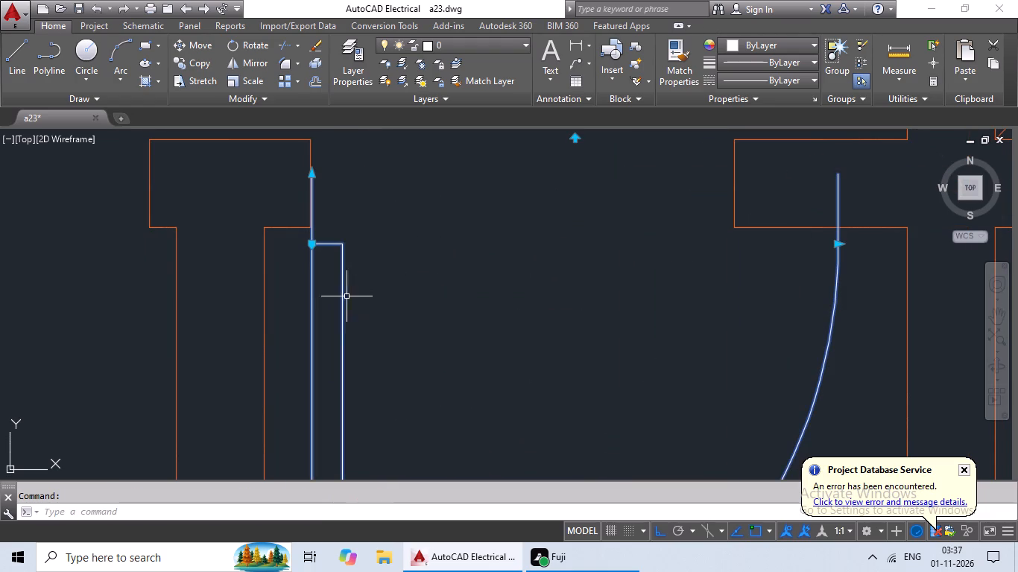
left_click(210, 78)
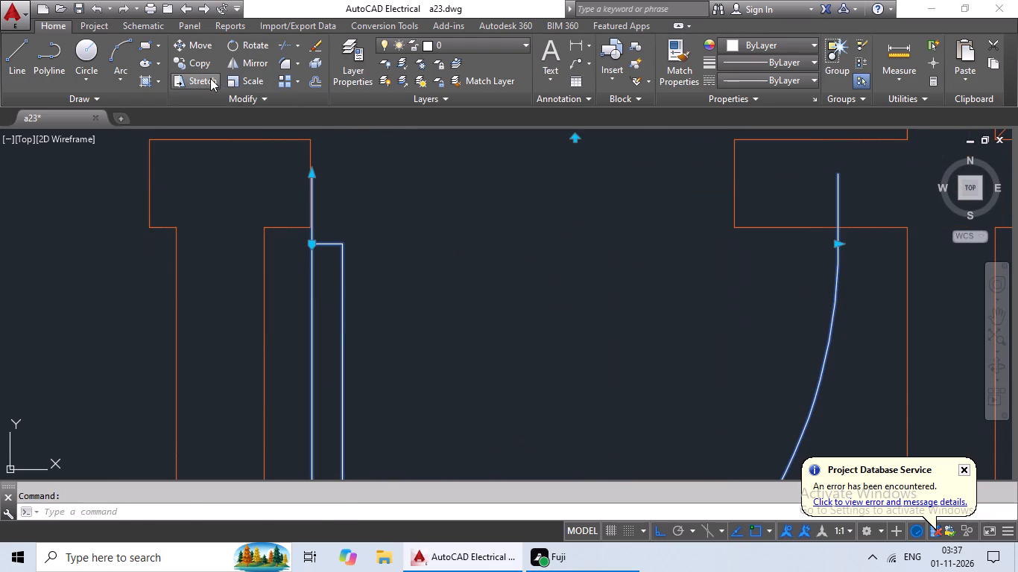
scroll(340, 196, "up", 3)
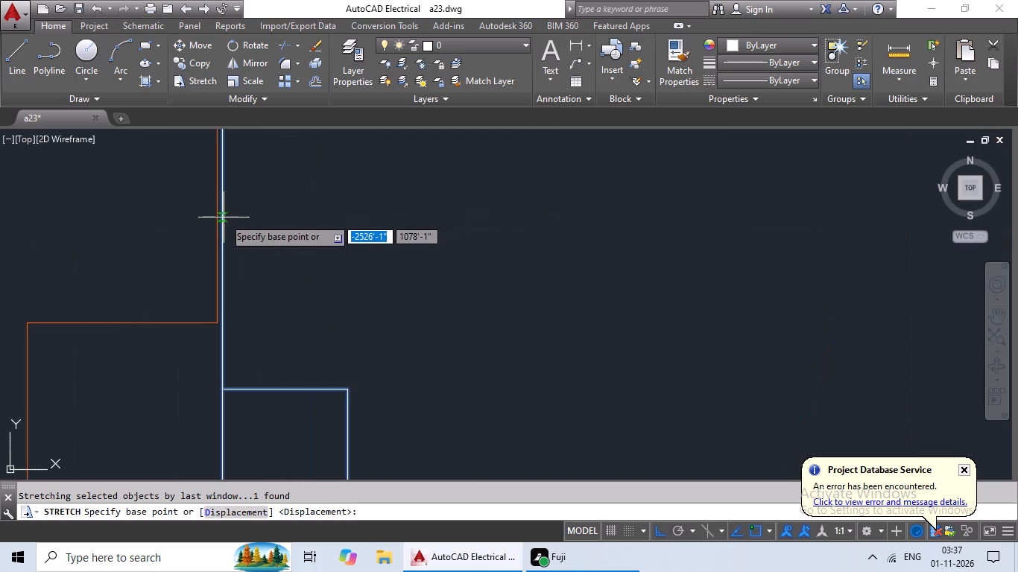
left_click(224, 217)
left_click(216, 222)
scroll(270, 217, "down", 6)
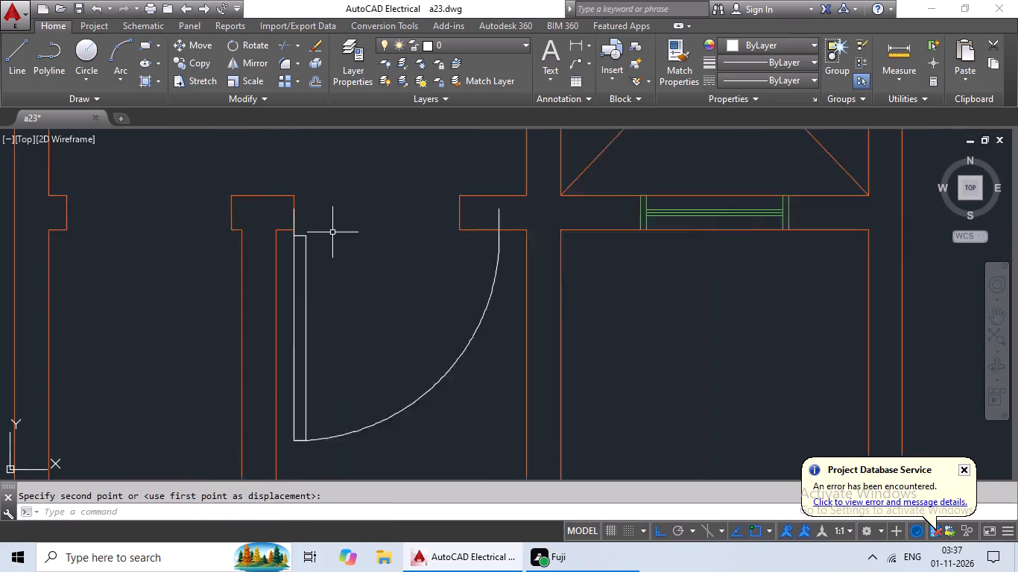
Scale the entrance door by reference from its hinge-side frame end, fitting its width to the opposite wall jamb.
left_click(317, 278)
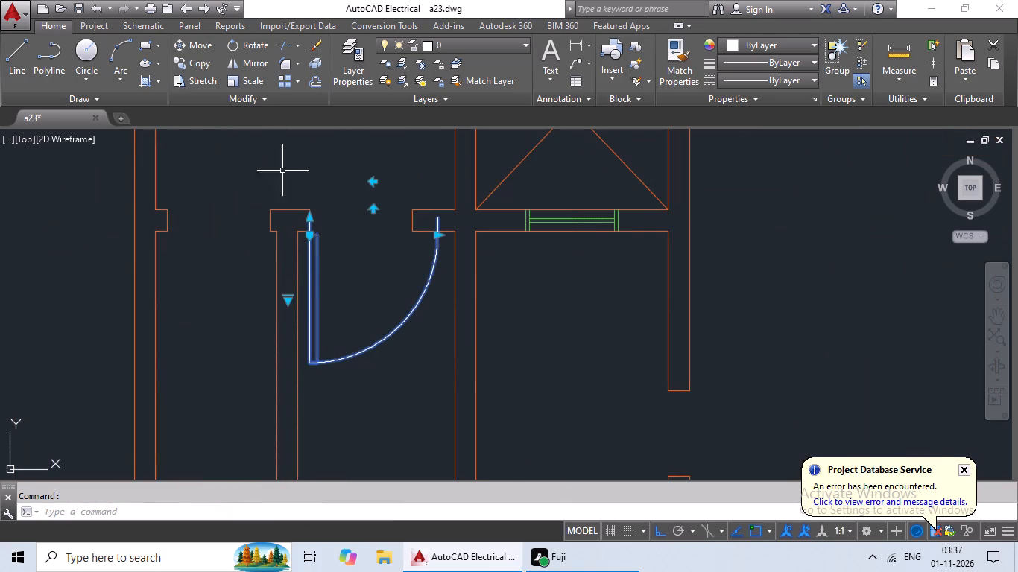
left_click(256, 79)
scroll(314, 198, "up", 3)
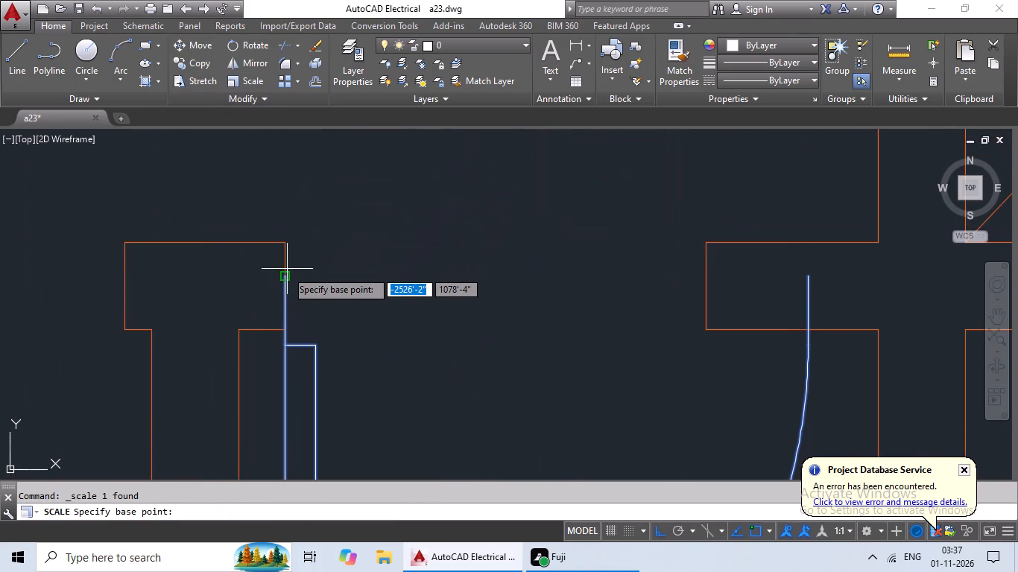
left_click(287, 289)
scroll(446, 262, "down", 1)
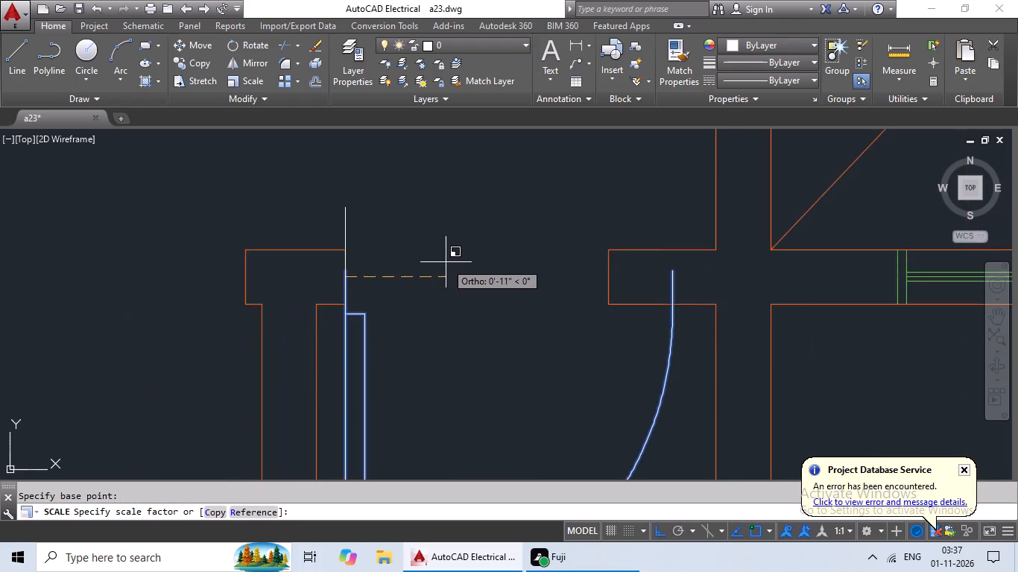
middle_click_drag(446, 262, 456, 174)
left_click(277, 518)
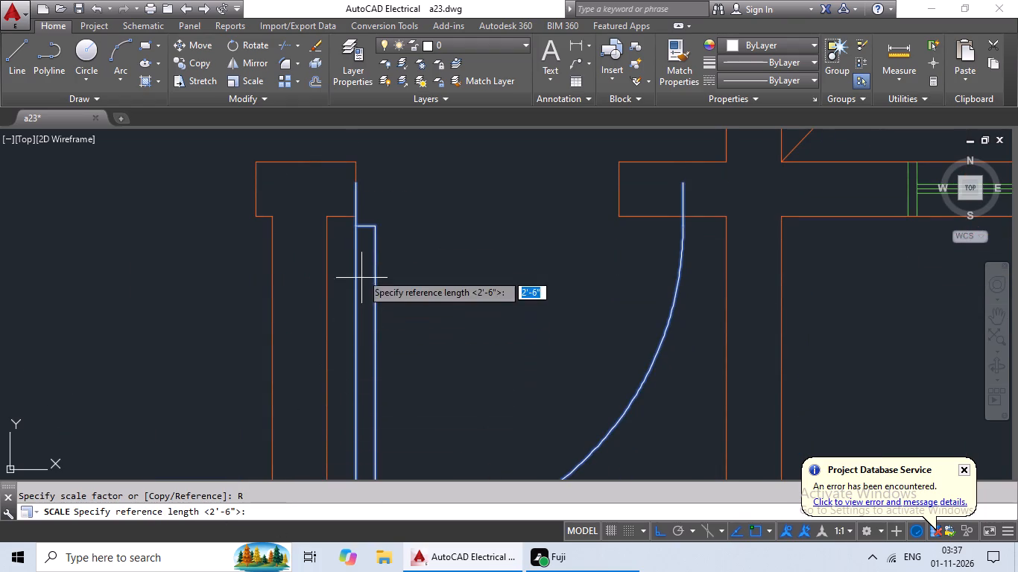
left_click(358, 189)
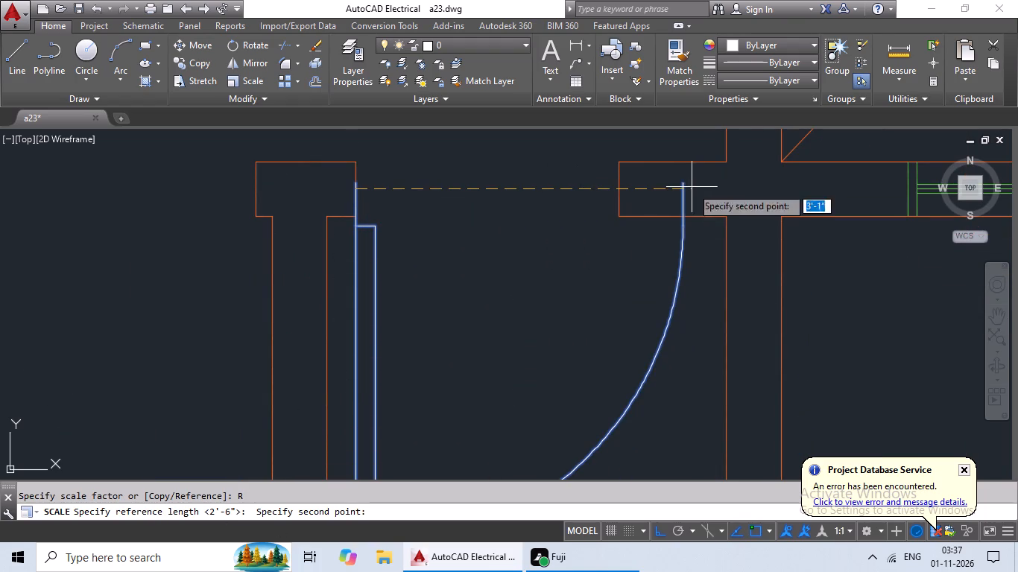
left_click(680, 187)
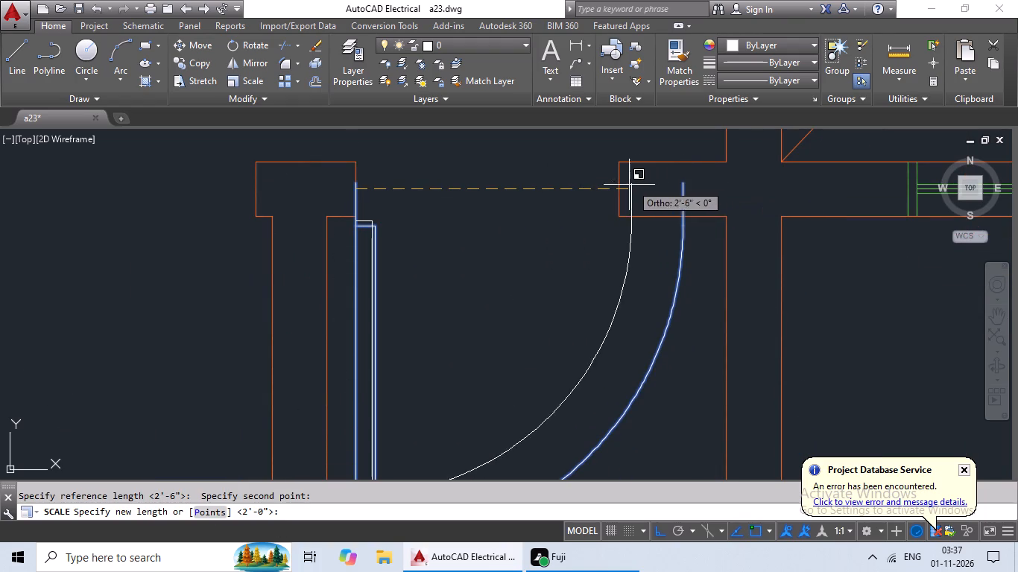
left_click(621, 188)
Mirror the spare door that swings down and right across a vertical line, erasing the source object.
scroll(620, 191, "down", 4)
scroll(613, 255, "down", 1)
middle_click_drag(624, 261, 611, 269)
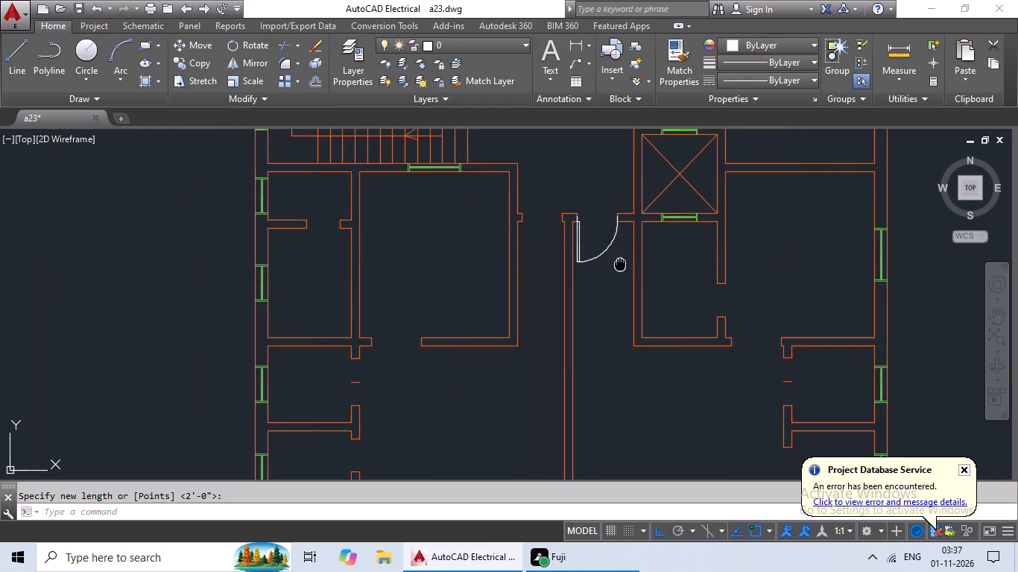
middle_click_drag(611, 269, 434, 307)
scroll(481, 290, "down", 2)
middle_click_drag(613, 273, 525, 309)
middle_click_drag(578, 302, 499, 323)
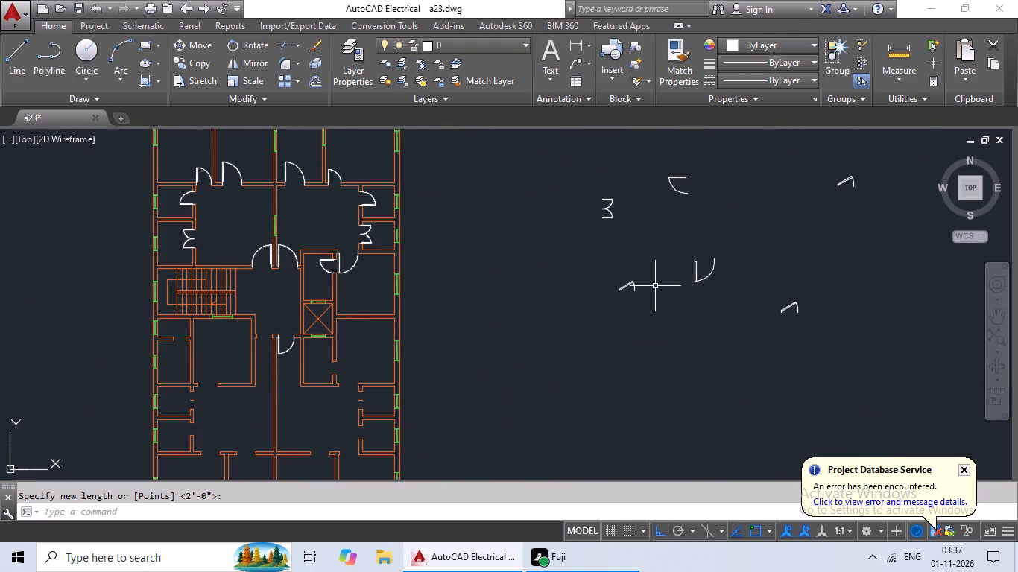
scroll(686, 276, "up", 3)
left_click(674, 276)
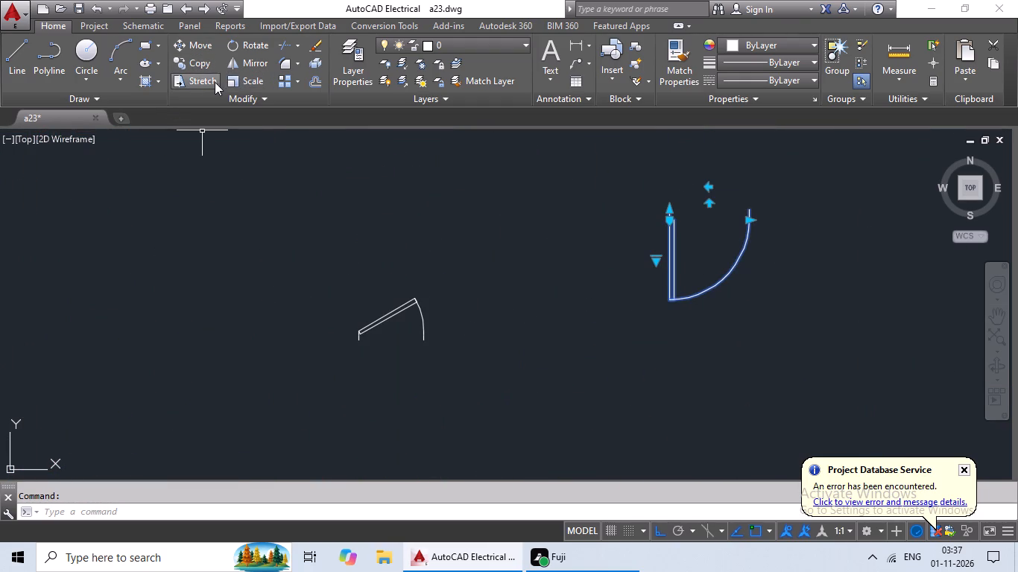
left_click(237, 66)
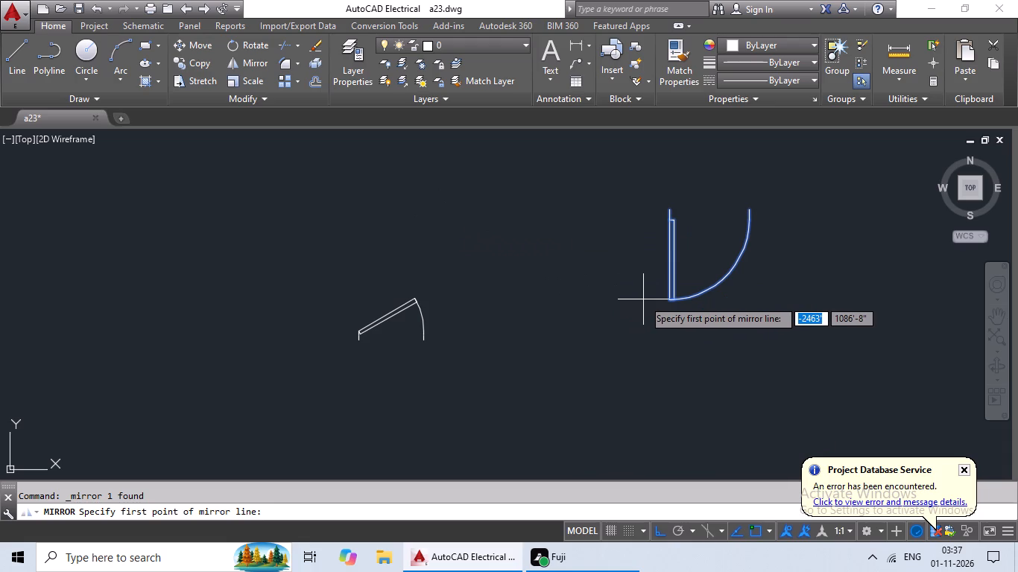
left_click_drag(616, 309, 611, 282)
left_click(595, 211)
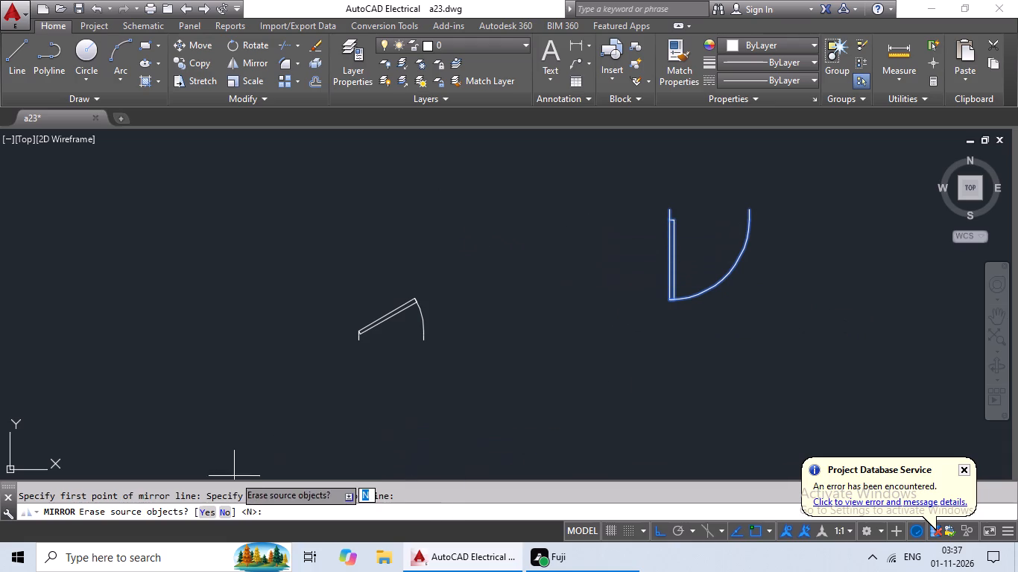
left_click(211, 516)
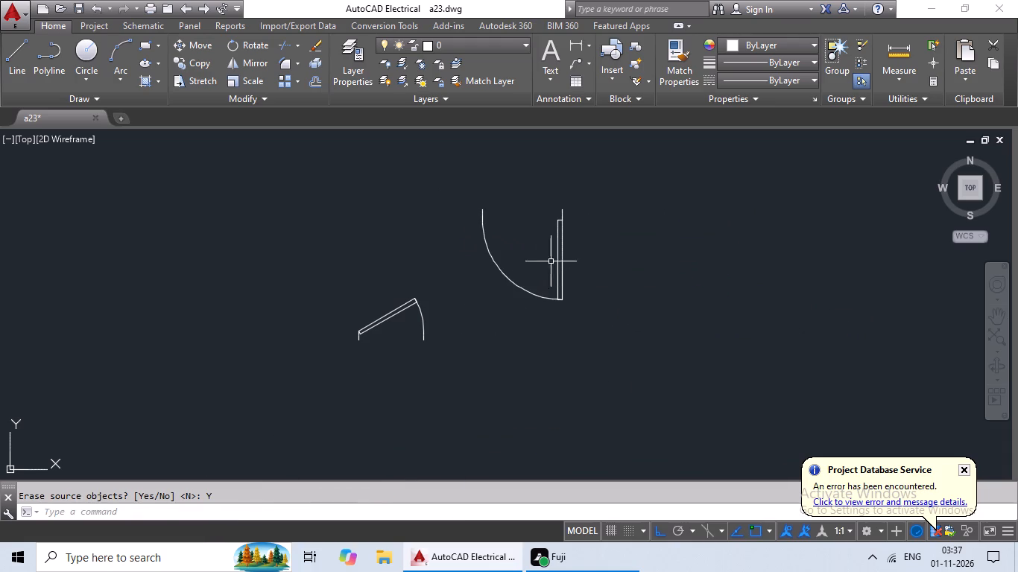
Copy the mirrored spare door and paste it into the lower flat entrance on the staircase side of the central wall, hinged at the wall jamb.
left_click(565, 253)
left_click(554, 261)
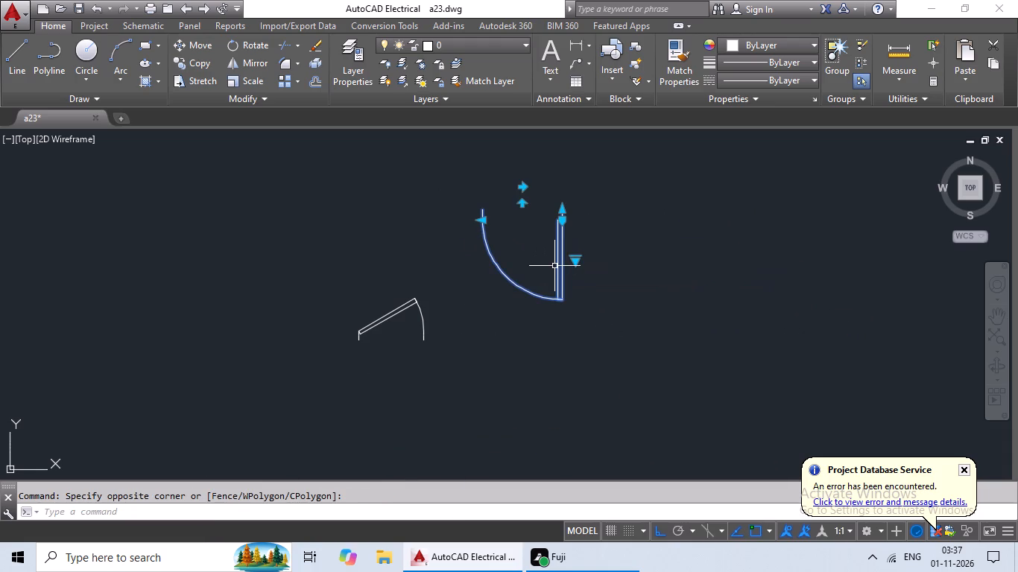
key("ctrl+c")
key("ctrl+v")
scroll(524, 276, "down", 2, "ctrl")
middle_click_drag(461, 296, 616, 266)
scroll(484, 309, "down", 1)
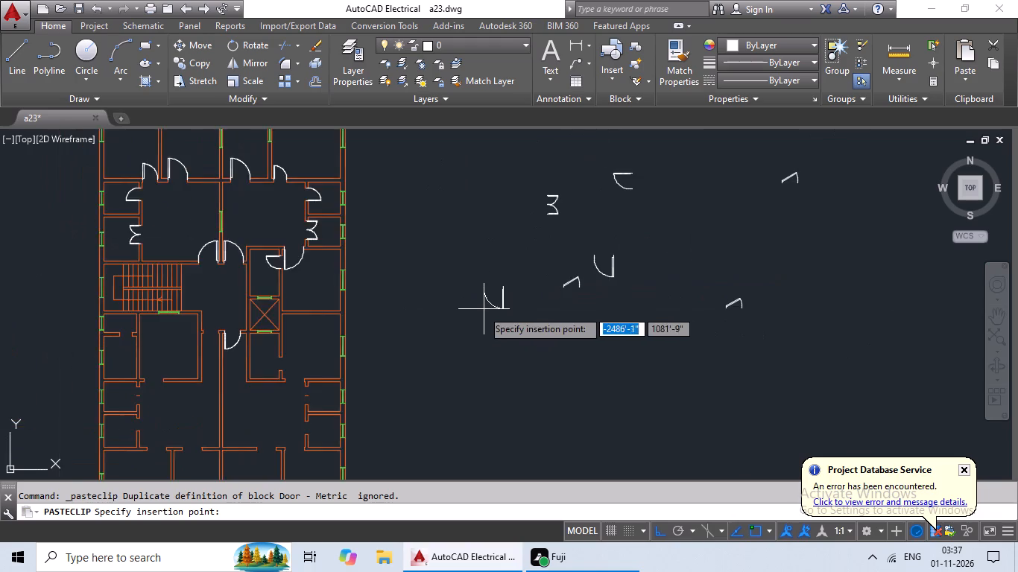
middle_click_drag(480, 316, 631, 286)
middle_click_drag(466, 314, 628, 276)
scroll(510, 298, "up", 4)
middle_click_drag(515, 282, 408, 380)
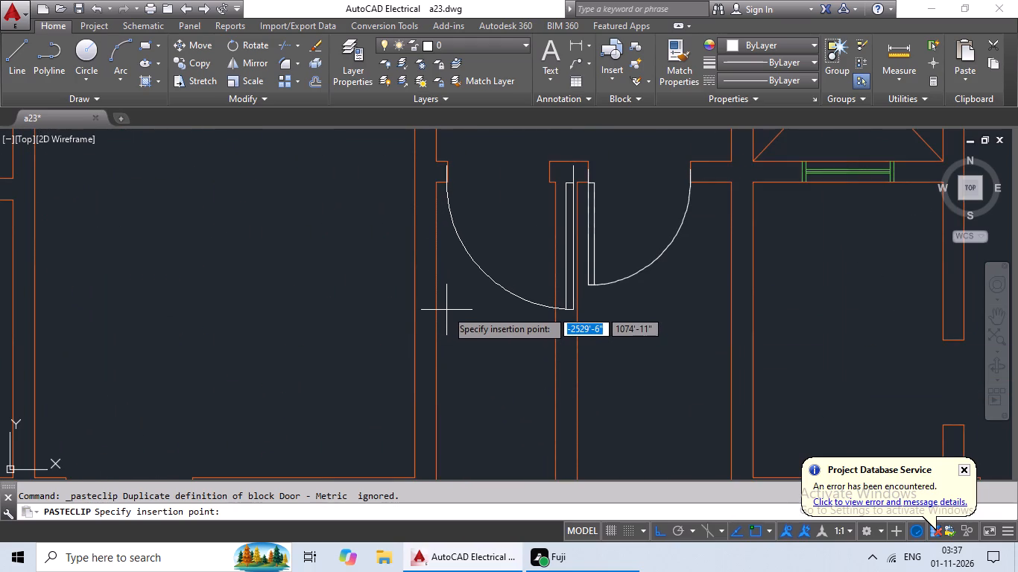
scroll(424, 314, "up", 1)
middle_click_drag(419, 321, 283, 430)
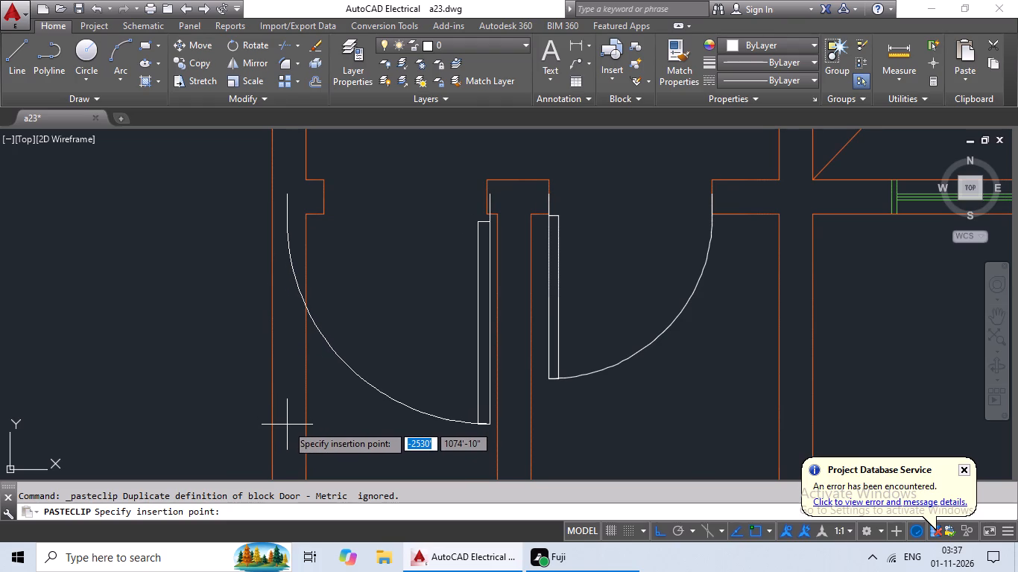
left_click(284, 426)
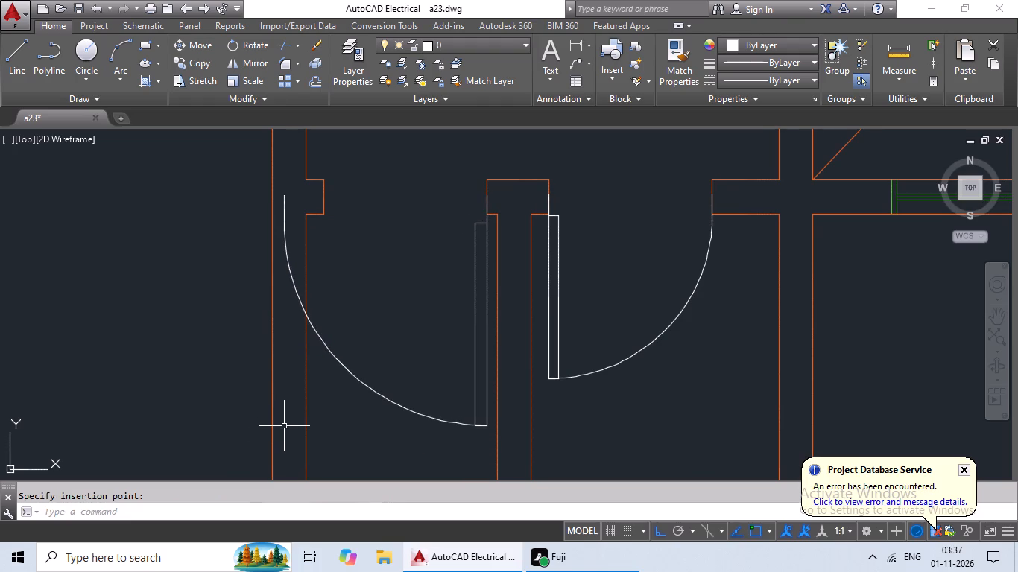
Scale the pasted entrance door by reference from its hinge-side frame end, fitting its width to the opposite wall jamb.
left_click(325, 344)
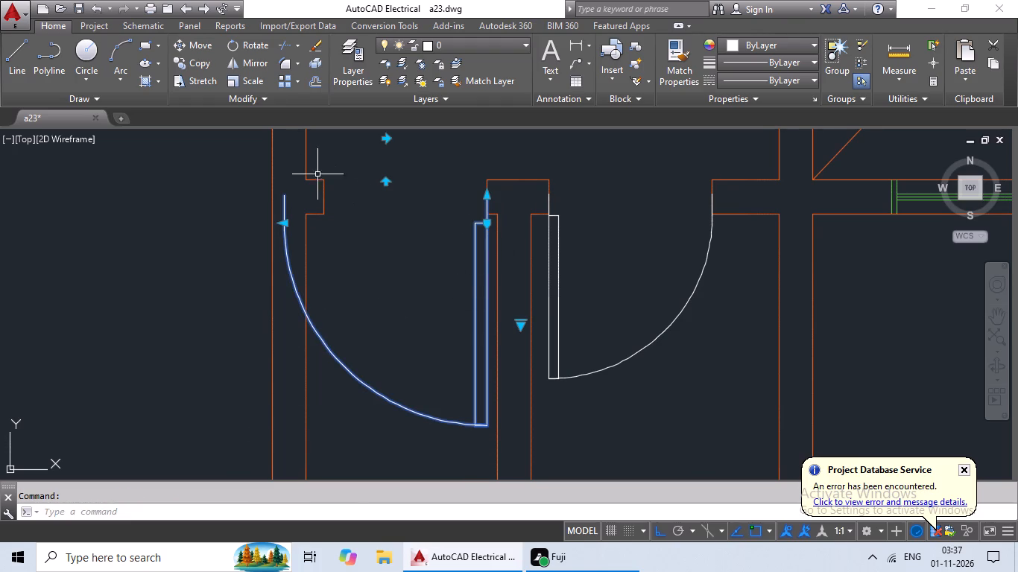
left_click(250, 85)
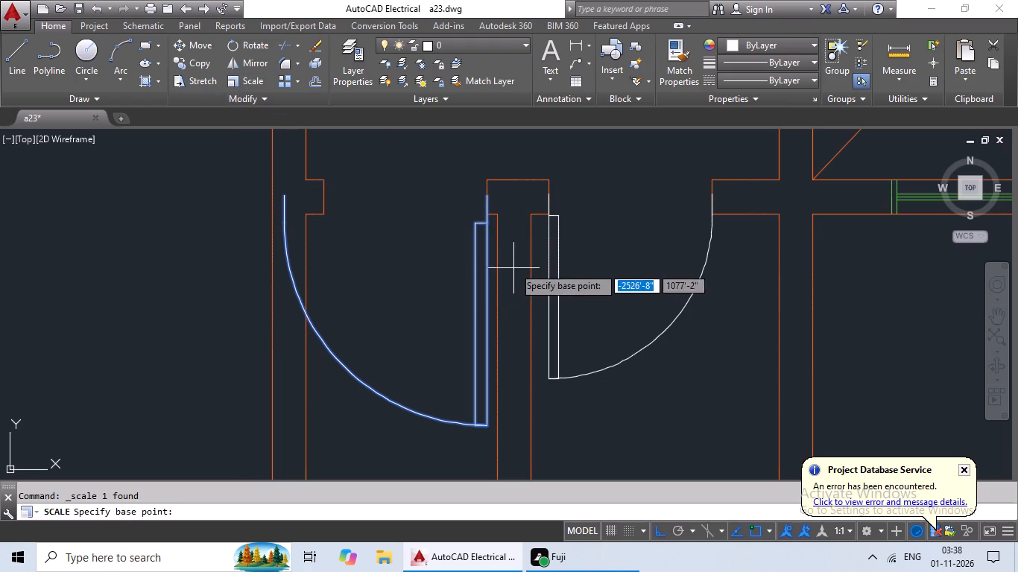
scroll(493, 197, "up", 3)
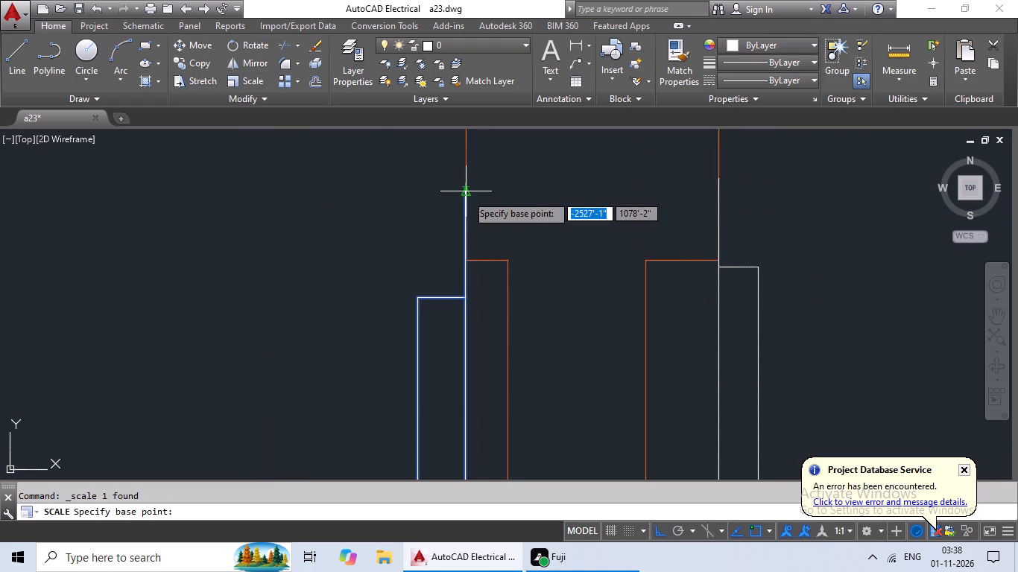
left_click_drag(467, 194, 420, 203)
middle_click_drag(273, 236, 383, 215)
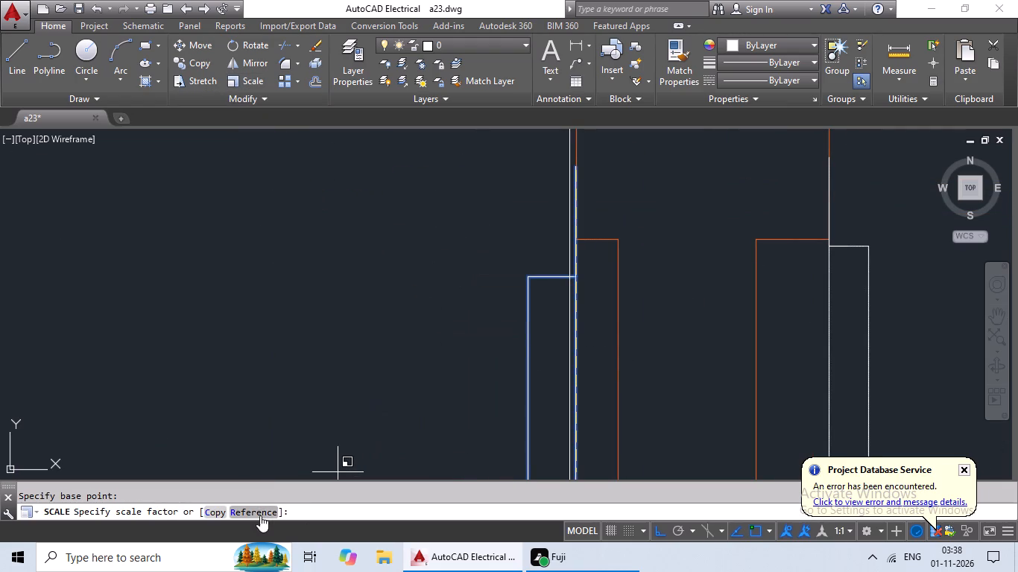
left_click(258, 512)
left_click_drag(579, 168, 564, 180)
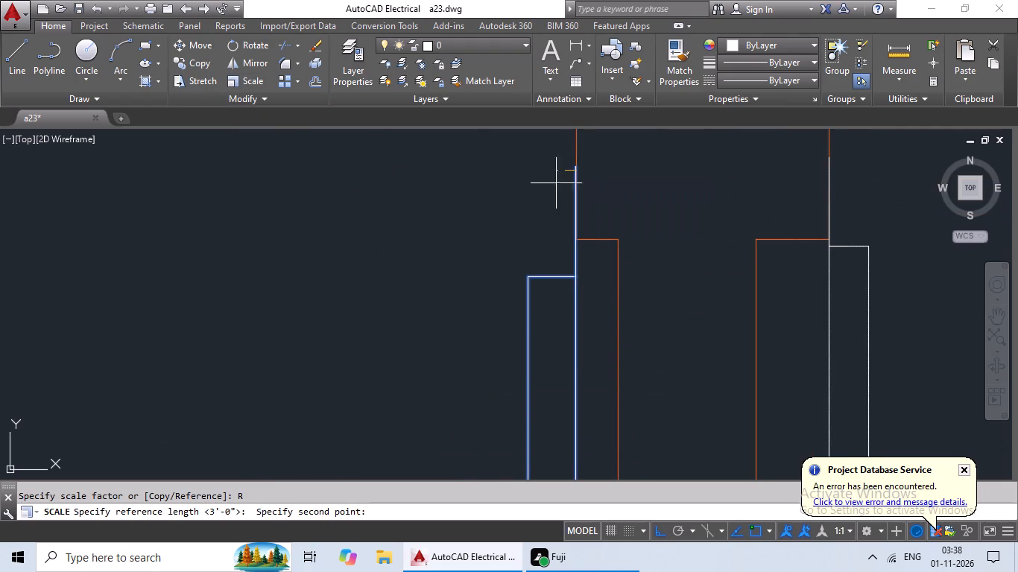
middle_click_drag(378, 237, 702, 301)
scroll(706, 300, "down", 2)
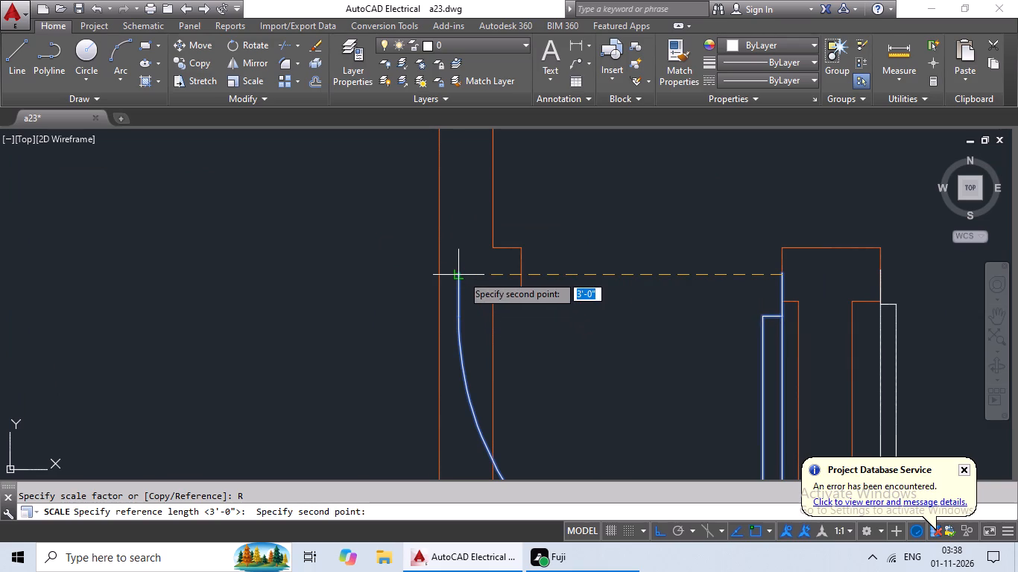
left_click(455, 275)
left_click(524, 272)
Compare the lower flats' door openings with the door positions in the reference floor plan.
scroll(648, 264, "down", 3)
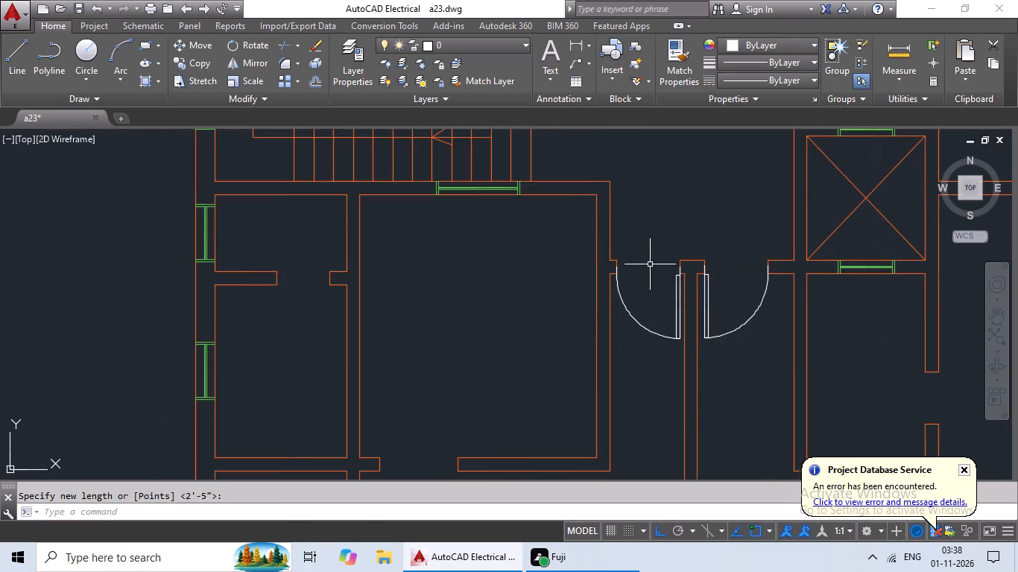
scroll(733, 331, "down", 1)
scroll(688, 377, "down", 1)
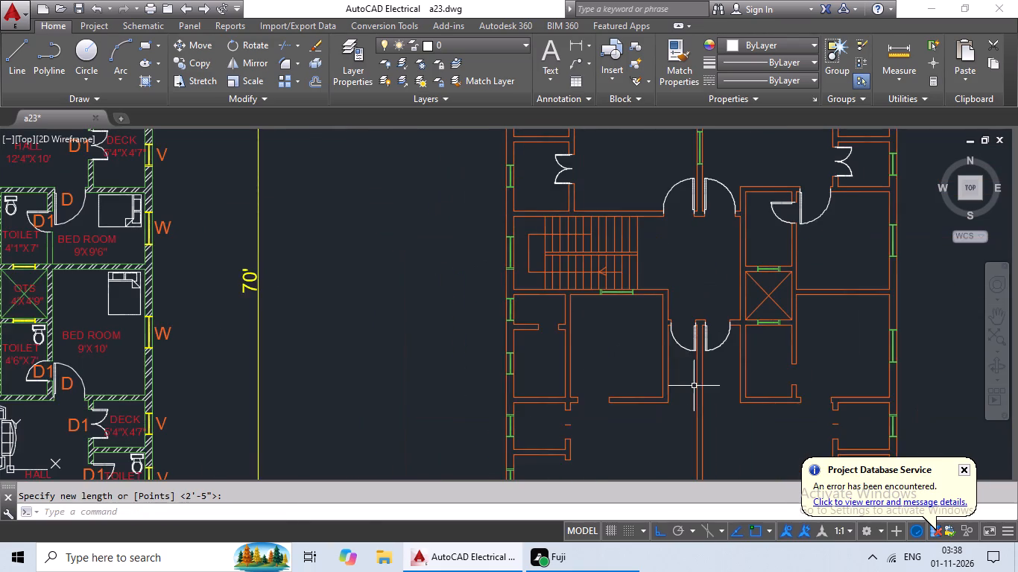
middle_click_drag(694, 384, 654, 389)
middle_click_drag(516, 384, 741, 325)
middle_click_drag(724, 342, 812, 328)
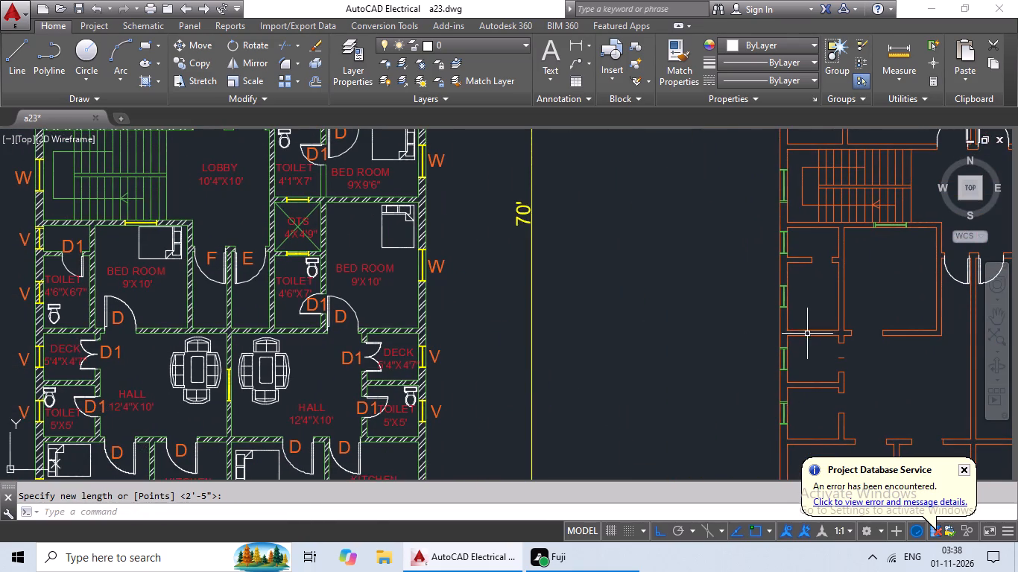
middle_click_drag(823, 326, 598, 343)
middle_click_drag(611, 340, 818, 295)
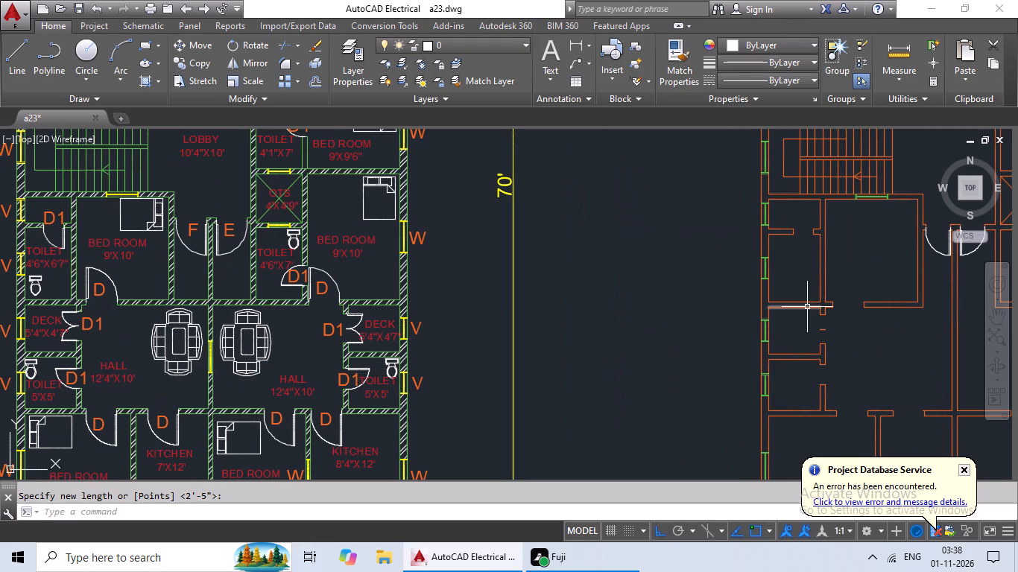
middle_click_drag(905, 262, 657, 316)
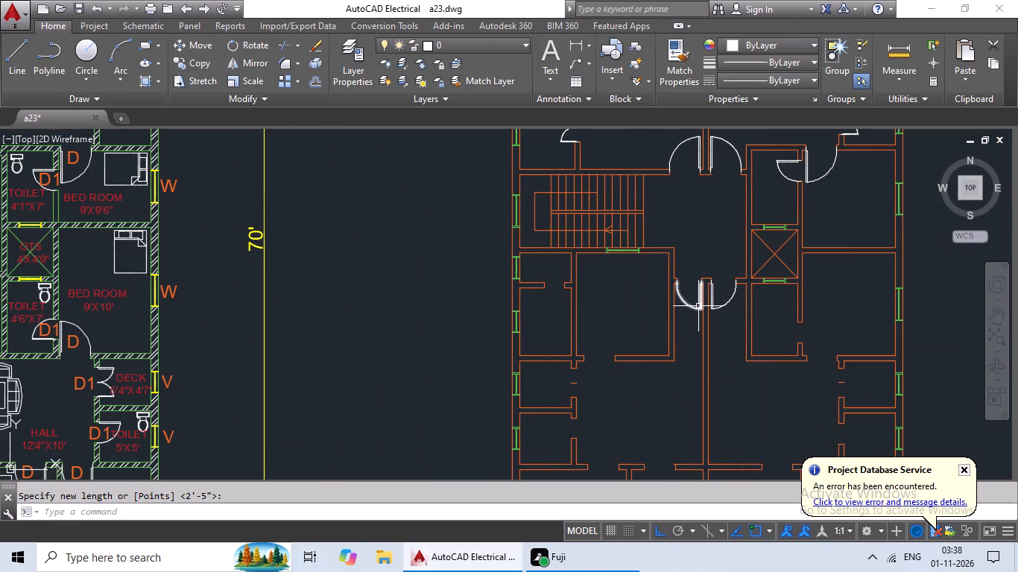
Copy the fitted staircase-side entrance door and paste it into the toilet opening beside the bedroom below the staircase.
left_click(695, 307)
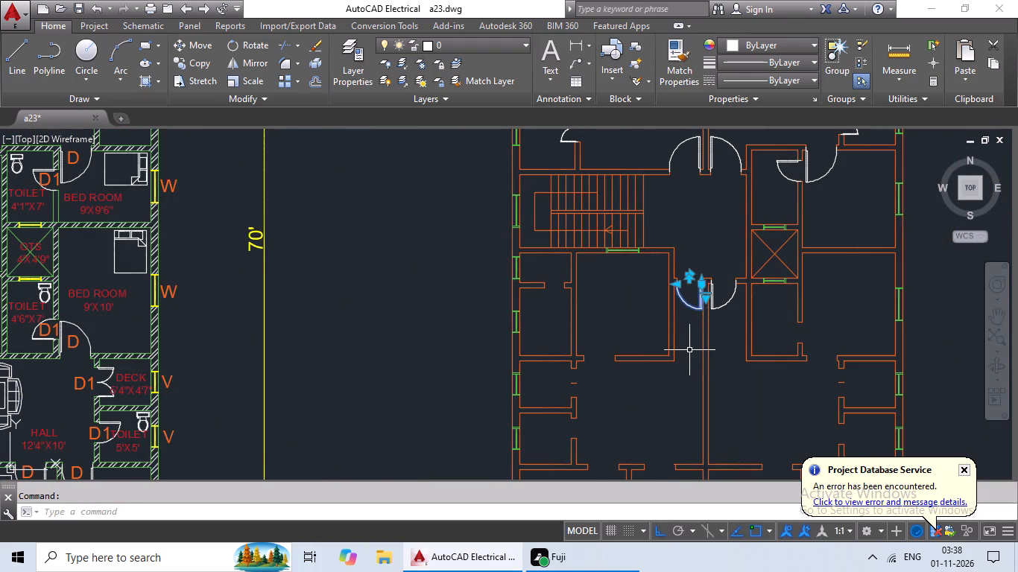
key("ctrl+c")
key("ctrl+v")
scroll(555, 310, "up", 3)
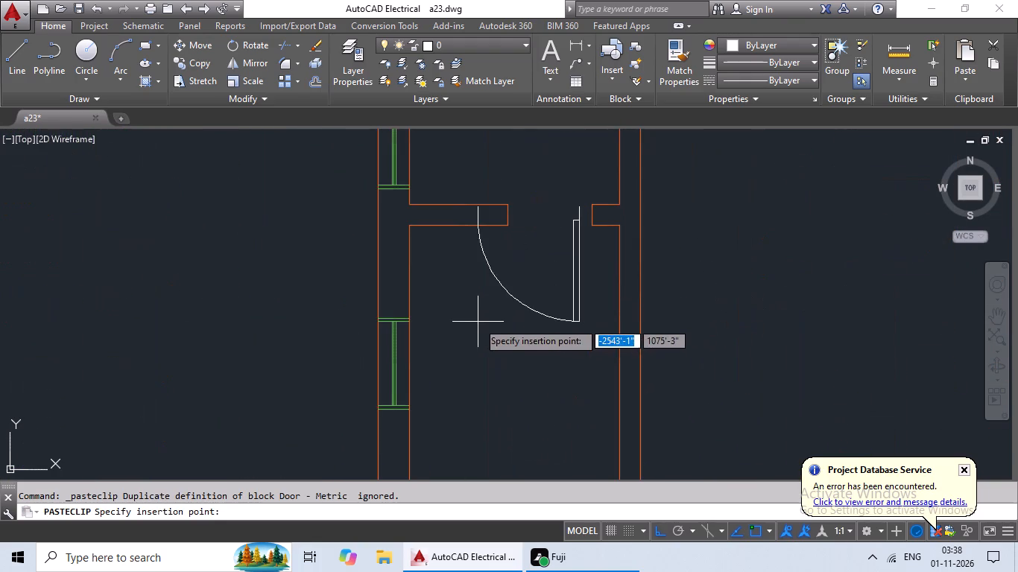
scroll(482, 318, "up", 1)
middle_click_drag(496, 322, 450, 367)
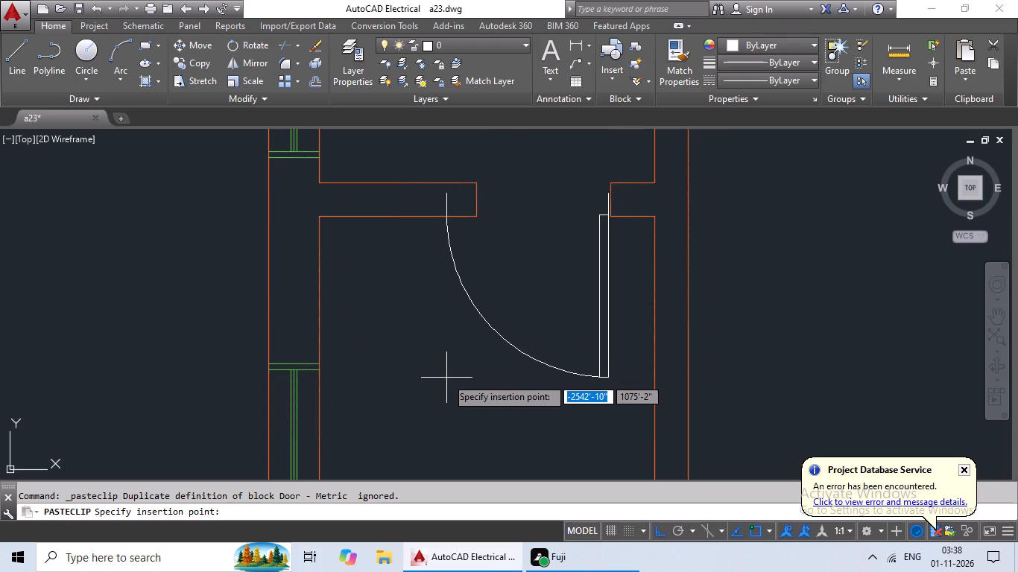
left_click(449, 378)
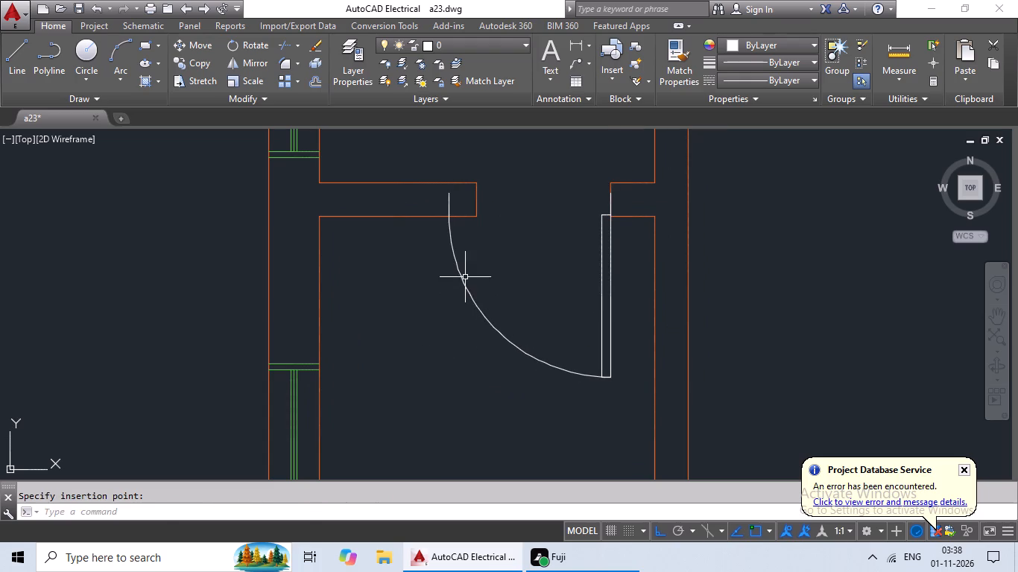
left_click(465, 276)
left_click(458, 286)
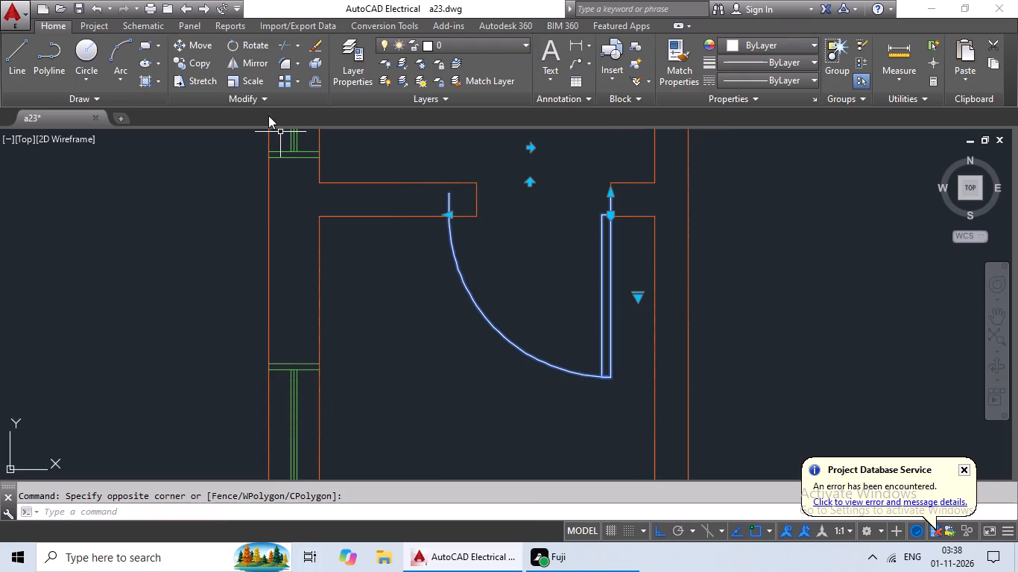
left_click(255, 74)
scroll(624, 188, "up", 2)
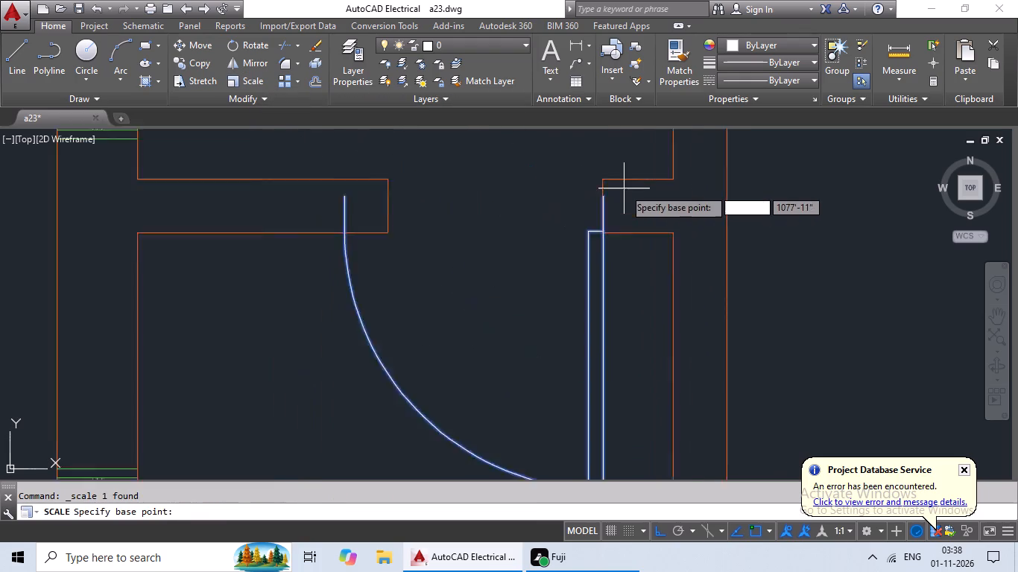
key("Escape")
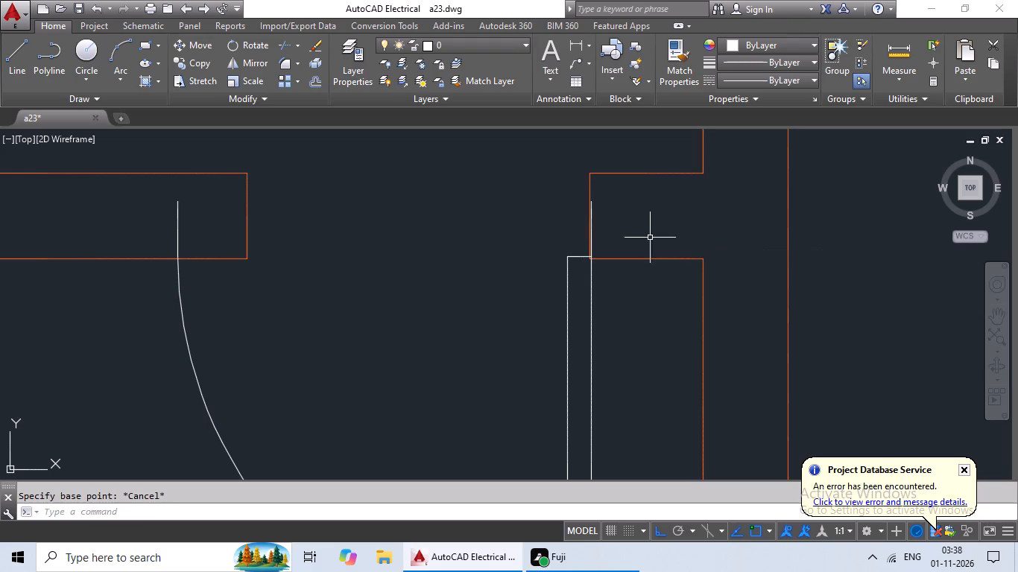
Use Stretch to shift the pasted toilet door from its hinge-side frame end onto the edge of the adjacent wall jamb.
left_click(593, 294)
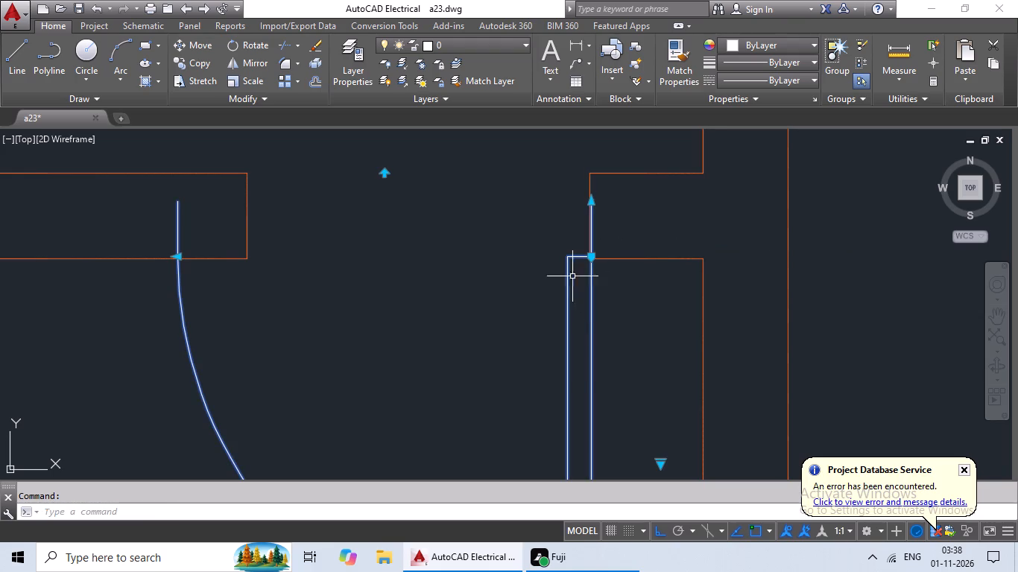
left_click(205, 81)
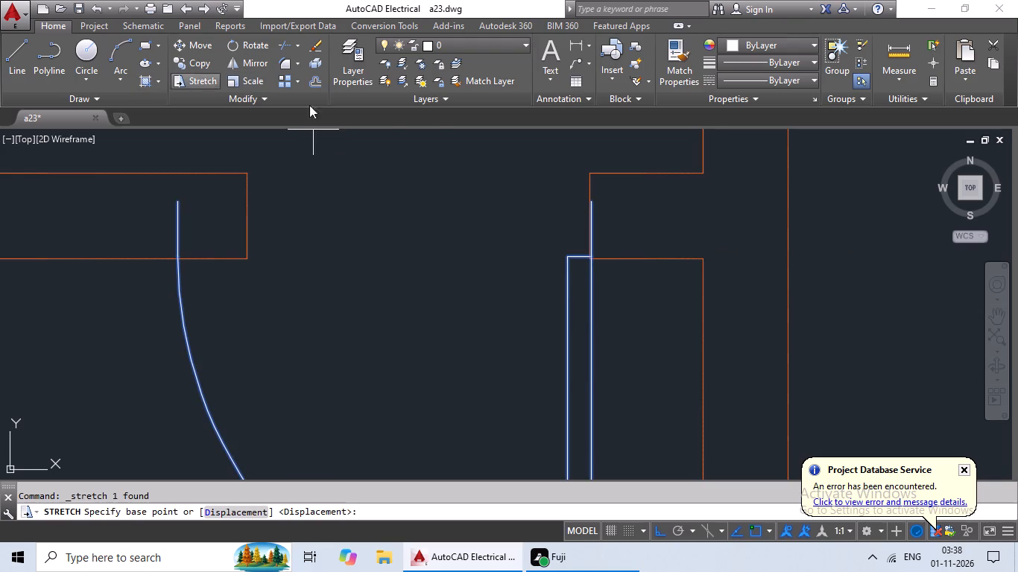
scroll(620, 226, "up", 3)
left_click_drag(506, 203, 499, 206)
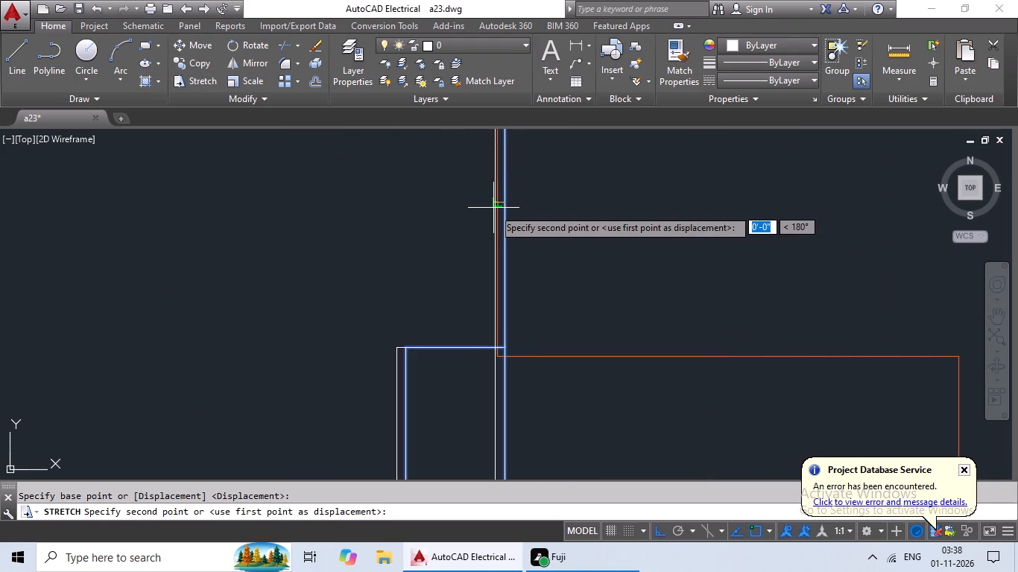
left_click(498, 207)
scroll(546, 209, "down", 4)
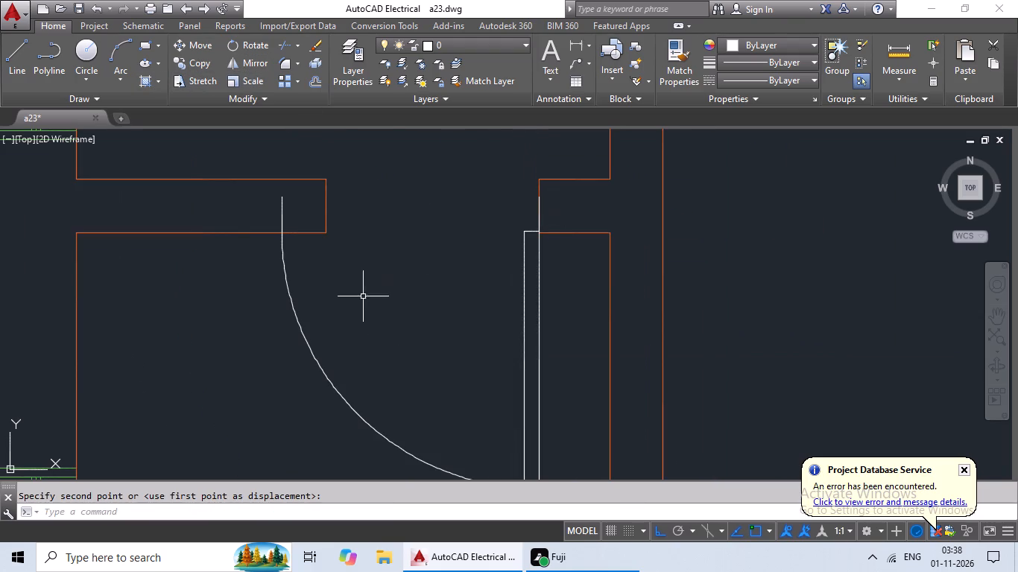
Scale the pasted toilet door by reference from its hinge-side frame end, fitting its width to the opposite wall jamb.
left_click(538, 314)
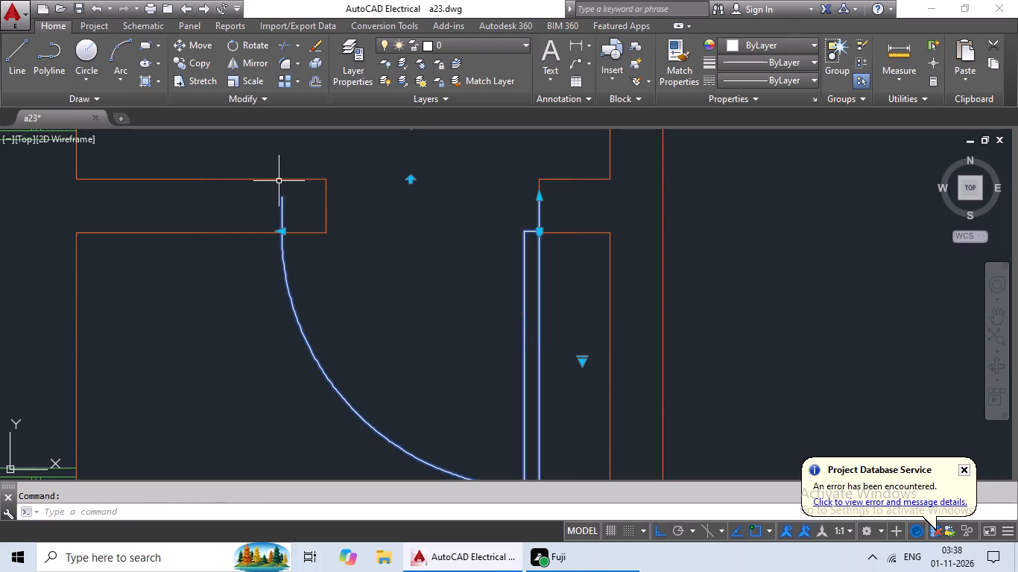
left_click(236, 77)
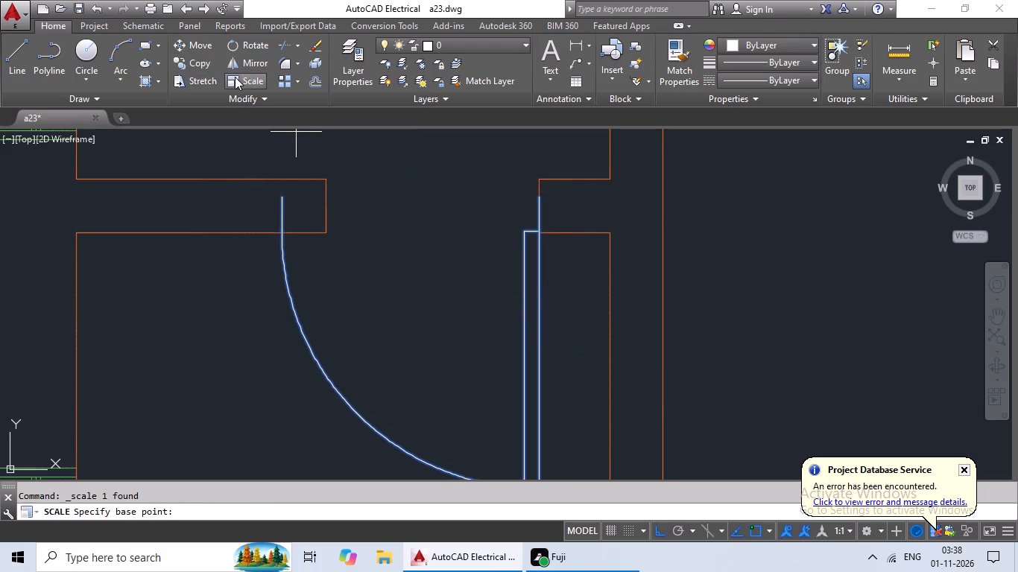
scroll(530, 214, "up", 1)
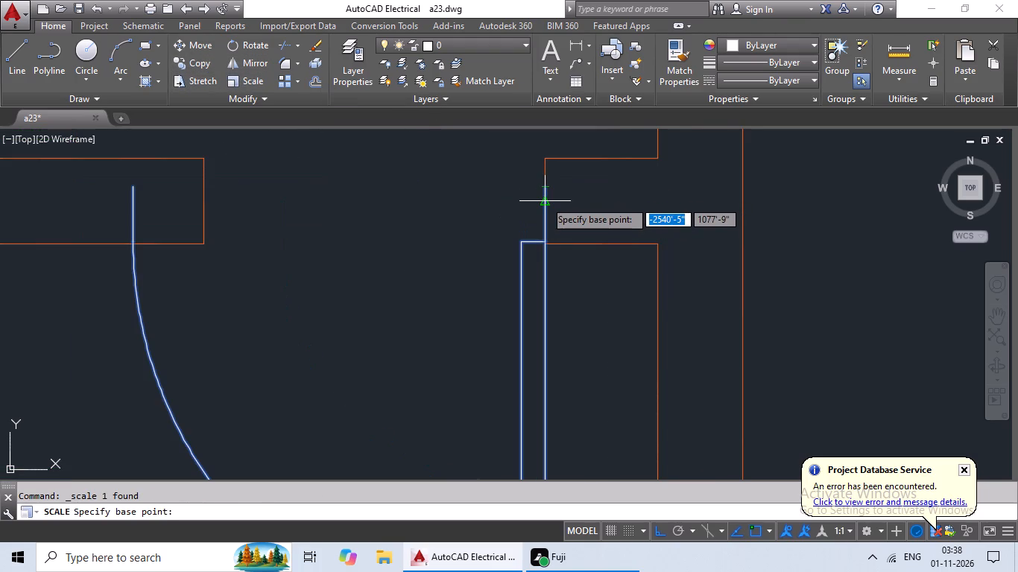
left_click(545, 200)
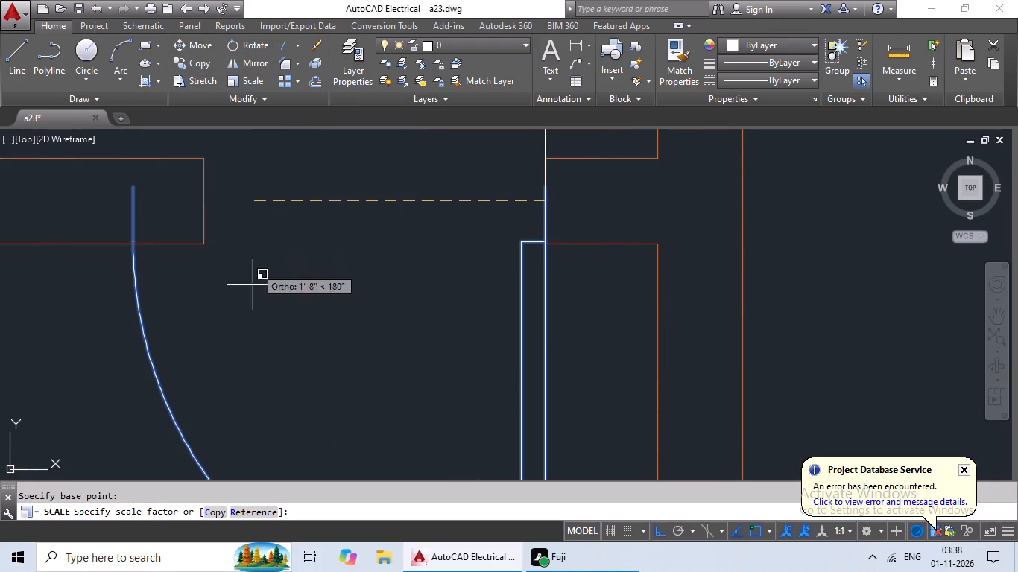
left_click(264, 513)
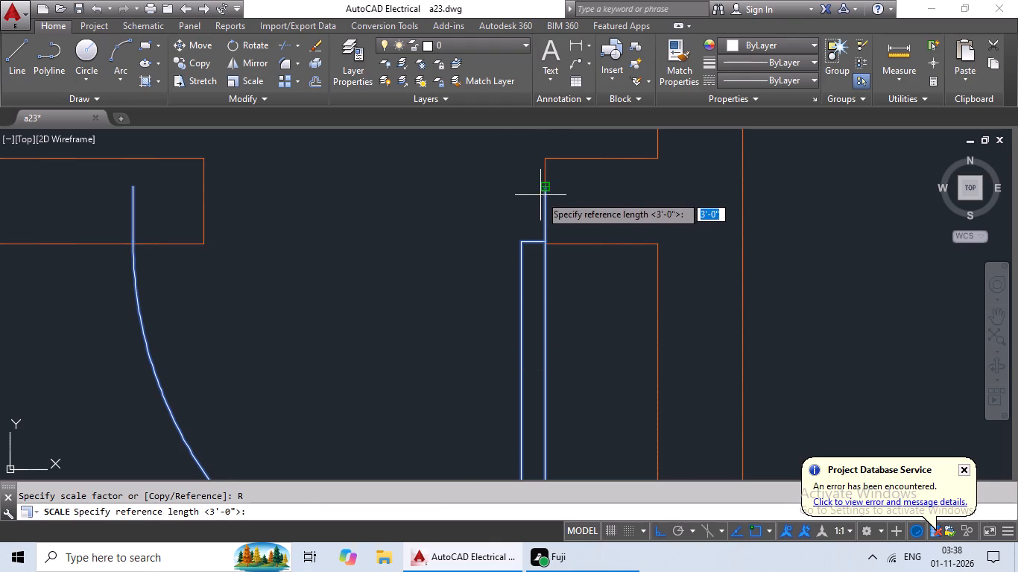
left_click(546, 202)
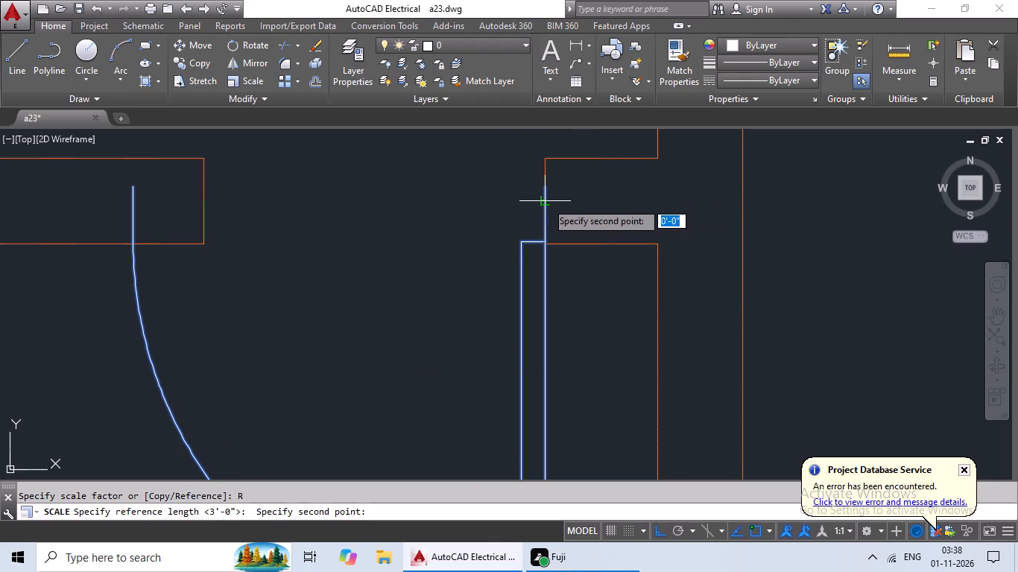
left_click(133, 201)
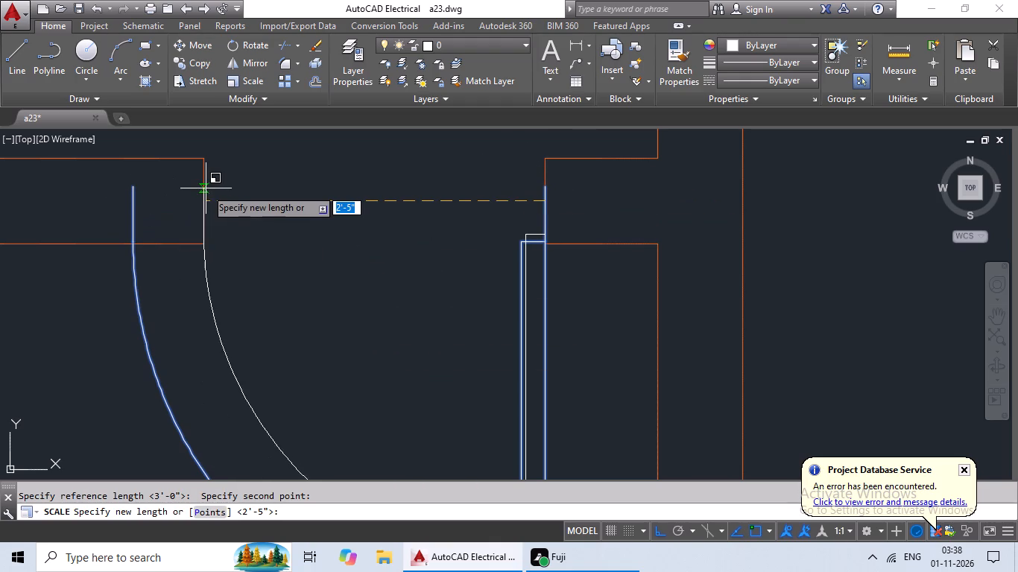
left_click(205, 197)
Copy the bedroom door of the upper flat on the staircase side and paste it into the hall opening of the bedroom below the staircase.
scroll(359, 197, "down", 6)
middle_click_drag(492, 217, 390, 256)
scroll(488, 219, "down", 1)
middle_click_drag(440, 264, 548, 238)
middle_click_drag(567, 285, 635, 290)
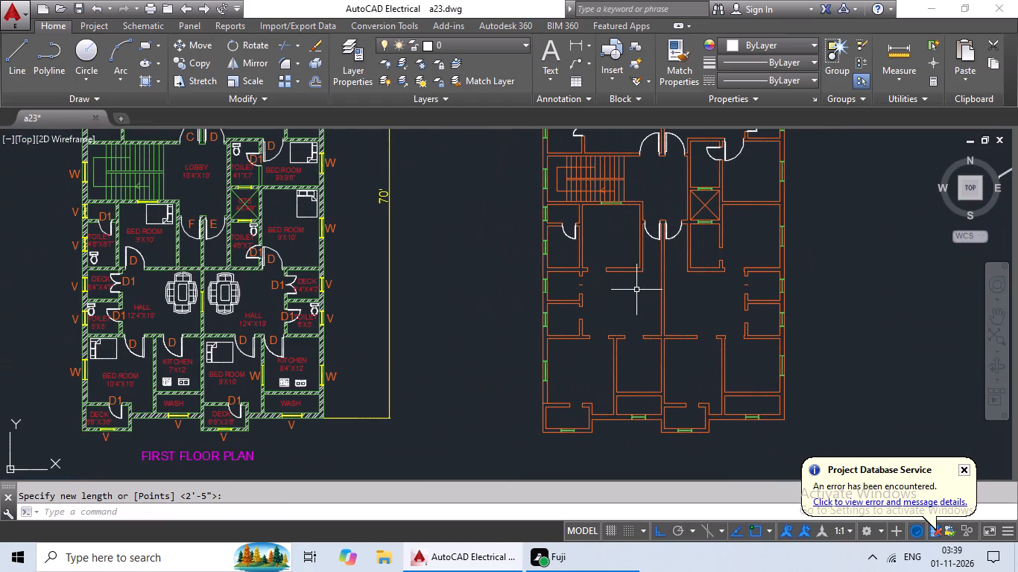
middle_click_drag(629, 258, 593, 342)
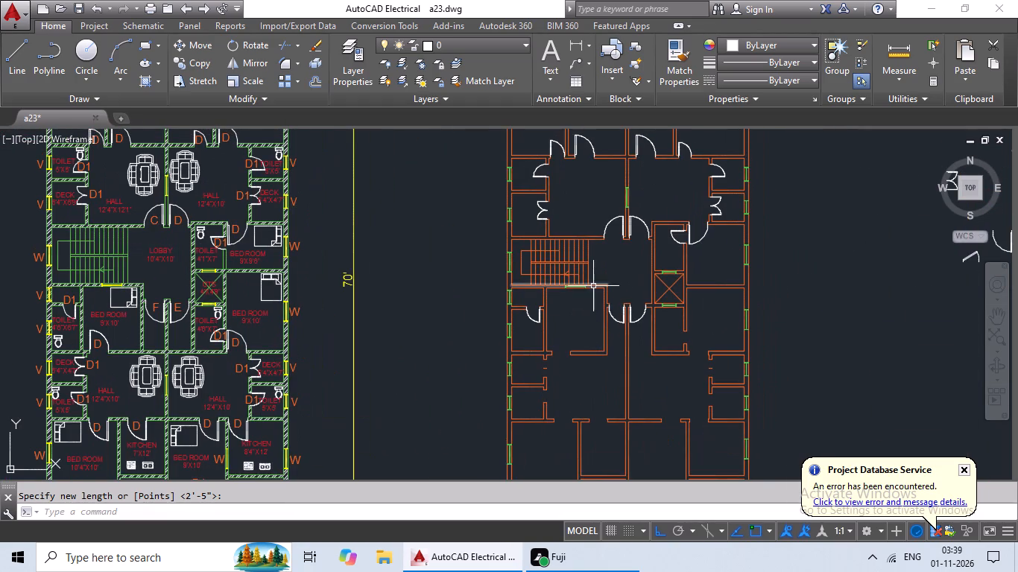
middle_click_drag(593, 286, 583, 340)
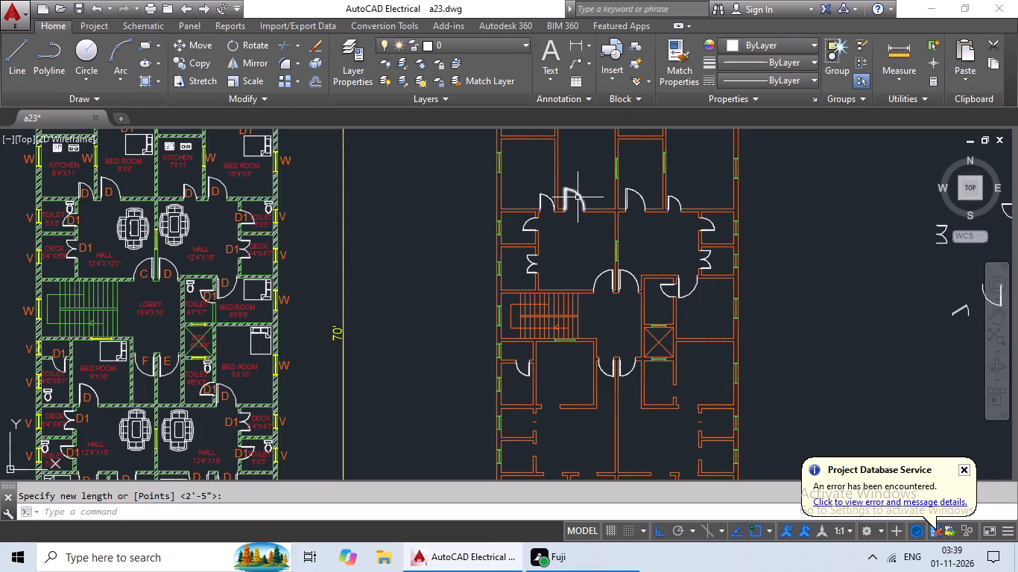
left_click(578, 197)
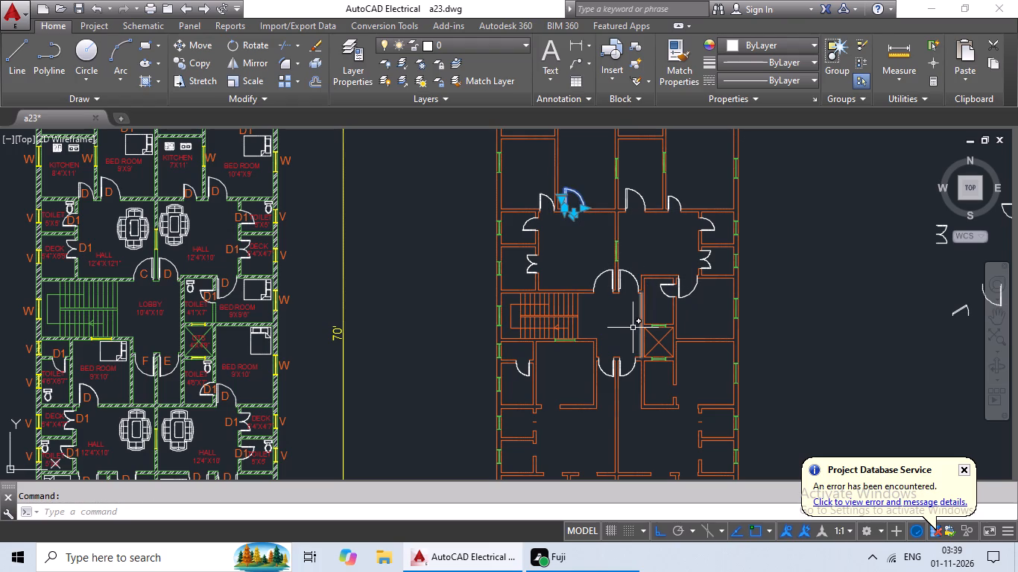
key("ctrl+c")
key("ctrl+v")
middle_click_drag(586, 364, 599, 261)
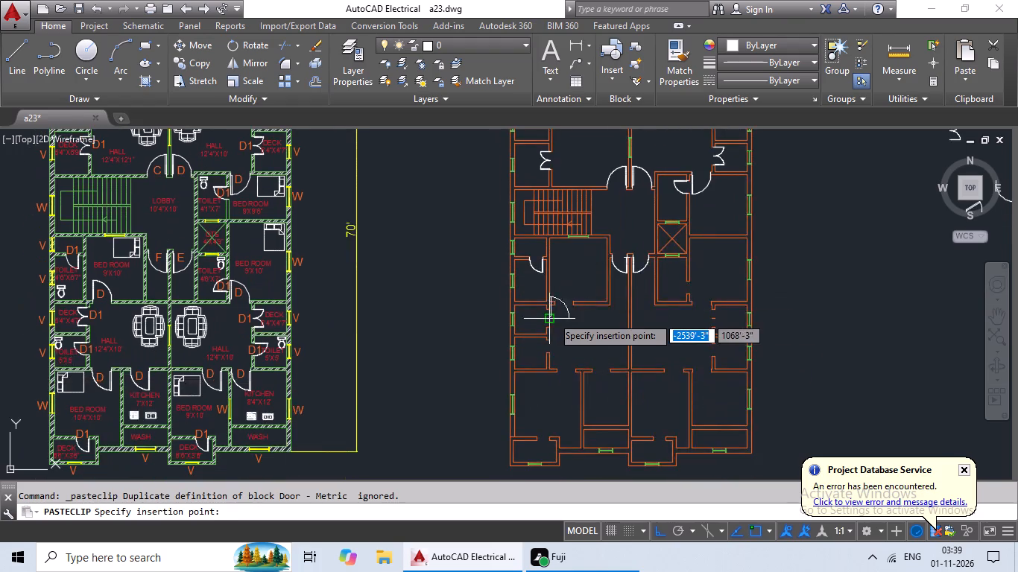
scroll(552, 317, "up", 5)
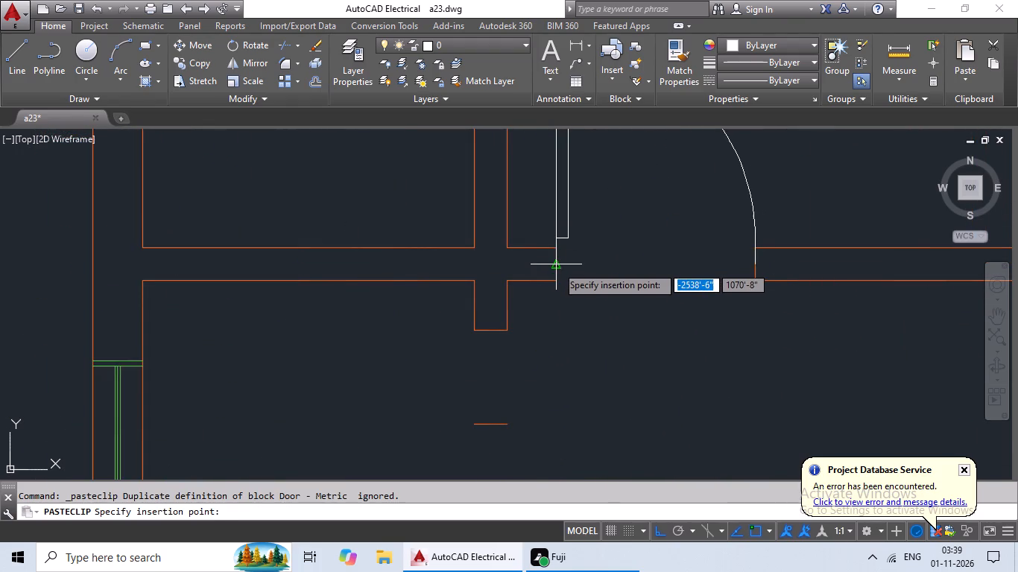
left_click(557, 266)
Copy the double-leaf deck door above the staircase and paste it into the deck opening of the lower flat on the same side.
scroll(571, 264, "down", 4)
middle_click_drag(641, 299, 546, 335)
scroll(590, 247, "down", 1)
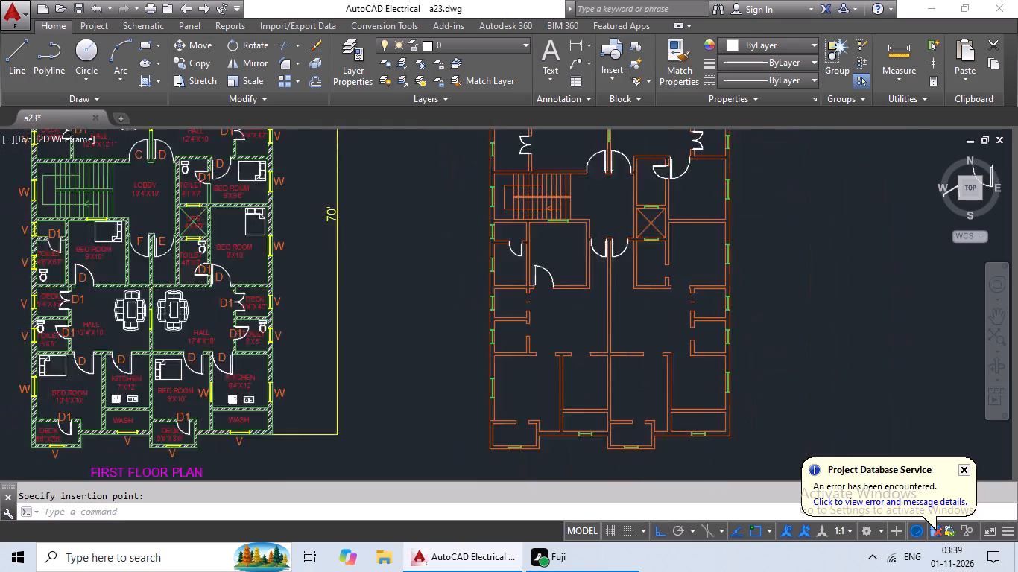
scroll(590, 247, "down", 1)
middle_click_drag(594, 233, 571, 269)
scroll(535, 219, "up", 3)
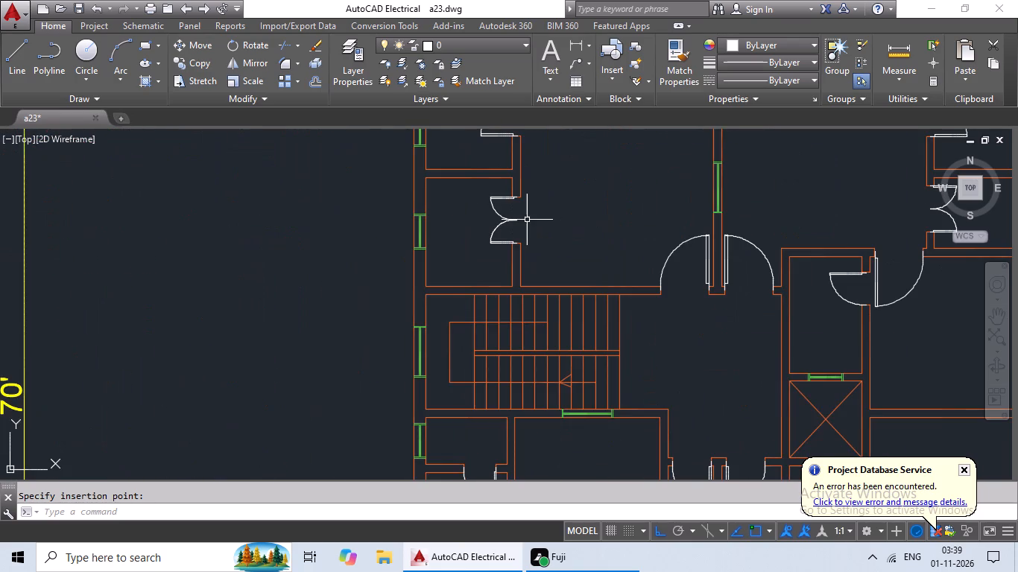
scroll(521, 219, "up", 2)
left_click_drag(537, 198, 424, 223)
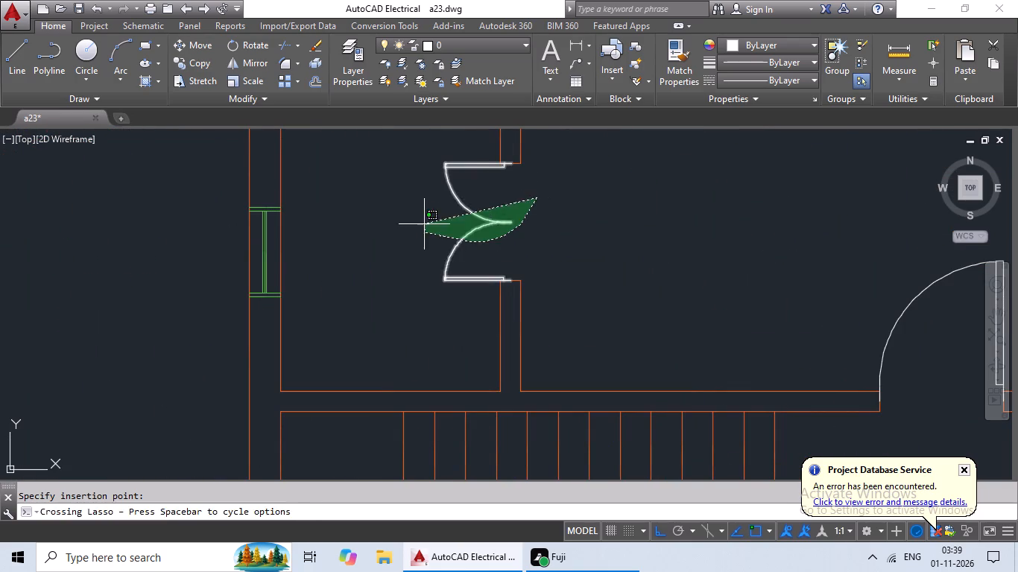
left_click_drag(424, 223, 427, 210)
key("ctrl+c")
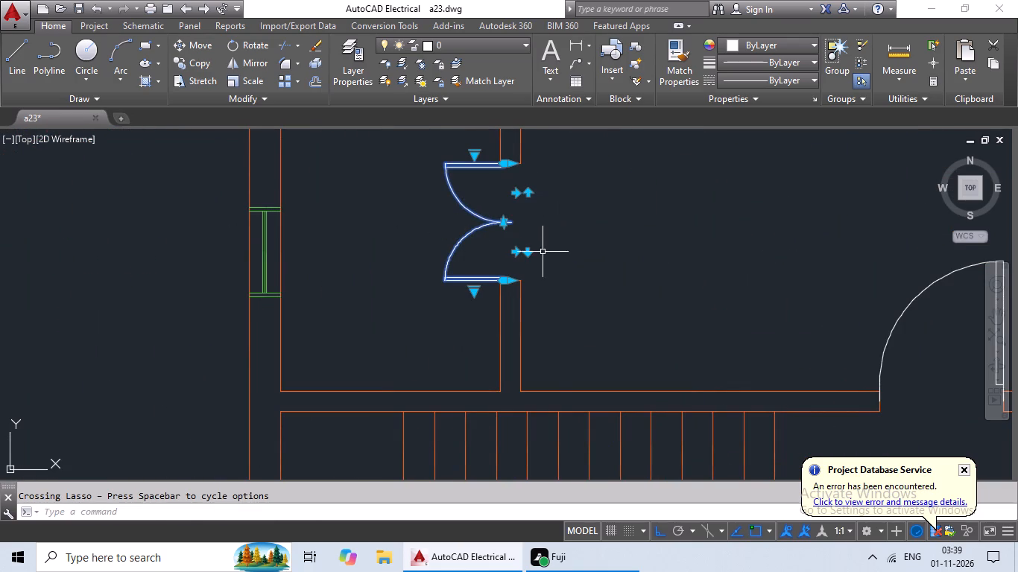
key("ctrl+v")
scroll(525, 262, "down", 2, "ctrl")
middle_click_drag(525, 267, 551, 162)
scroll(572, 270, "down", 1)
middle_click_drag(584, 319, 575, 177)
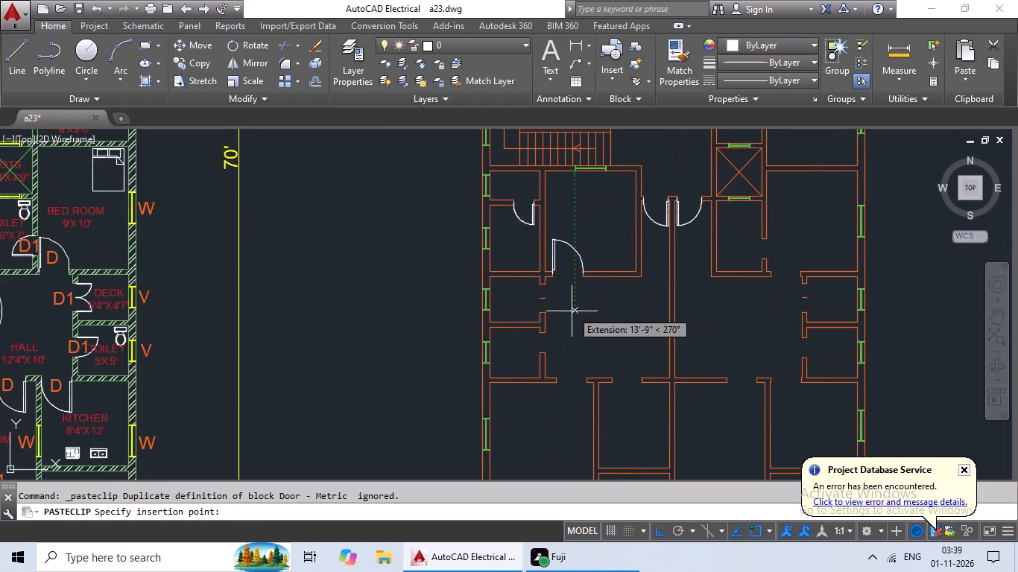
scroll(566, 319, "up", 2)
scroll(481, 305, "up", 3)
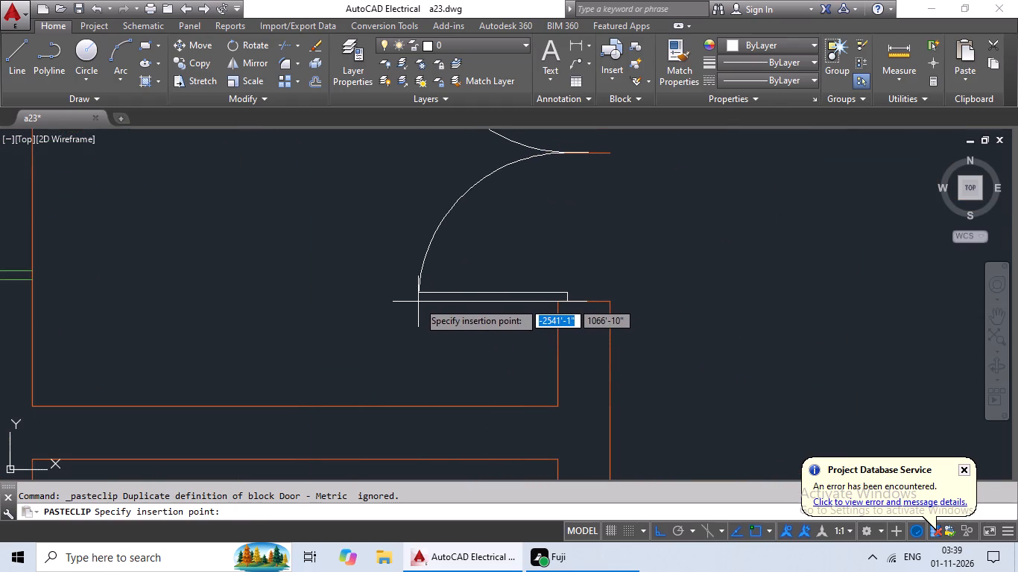
left_click(419, 302)
Delete the short leftover wall line at the middle of the deck opening, where the pasted double door's leaves meet.
scroll(660, 276, "down", 3)
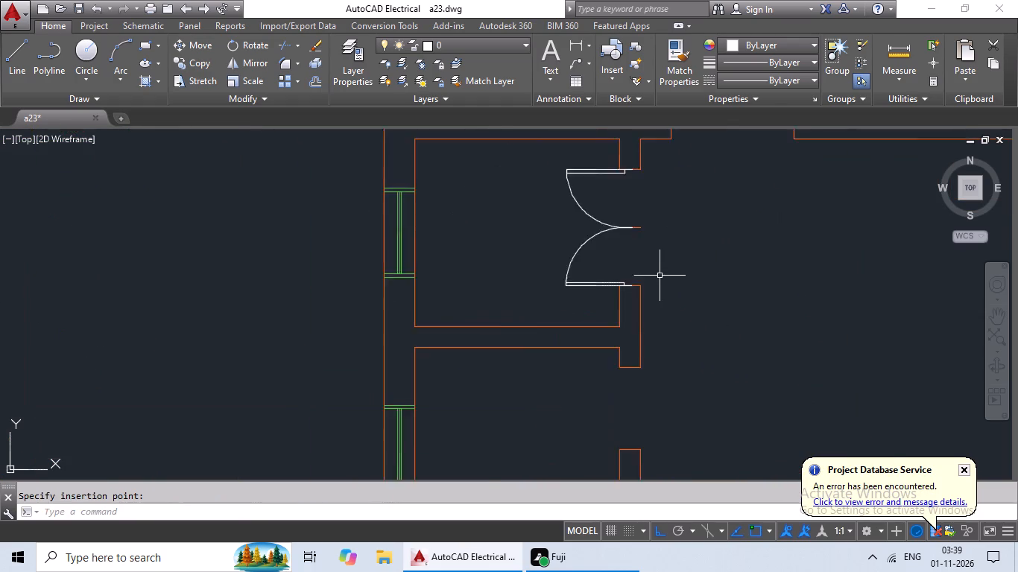
middle_click_drag(689, 251, 585, 272)
scroll(548, 261, "up", 3)
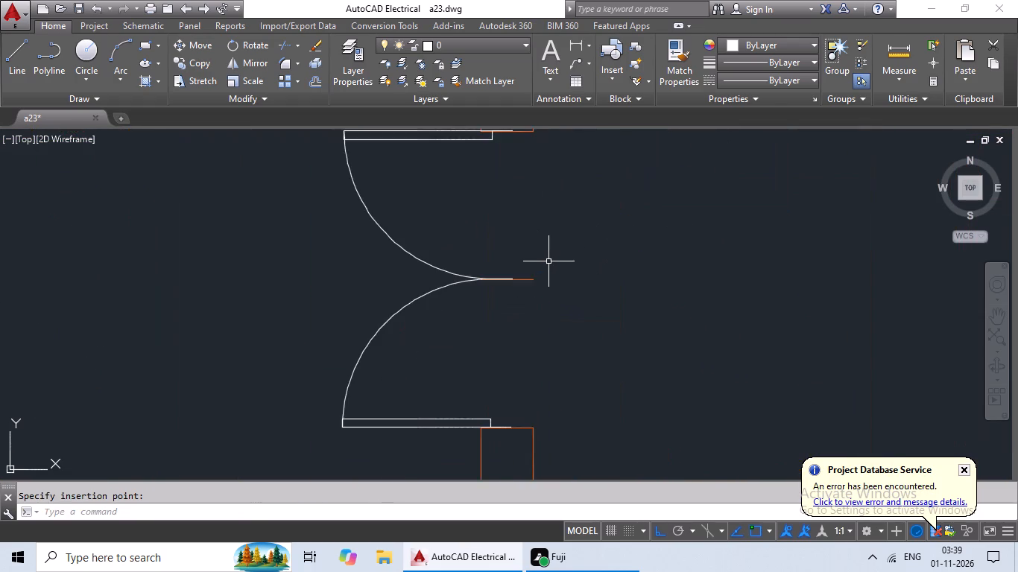
scroll(540, 273, "up", 3)
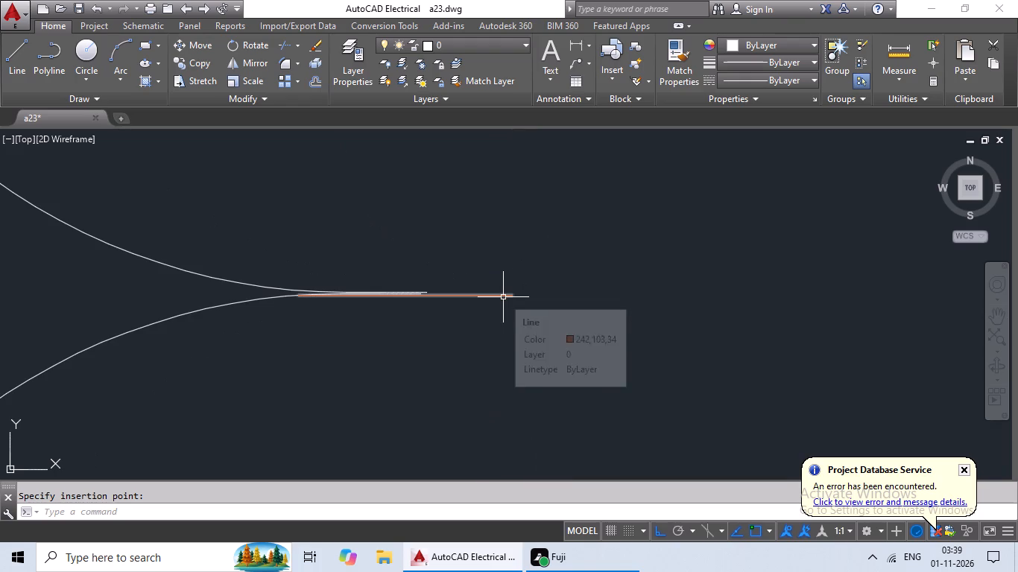
left_click(503, 297)
key("Delete")
Copy the toilet door above the crossed duct and paste it into the opening of the toilet below the duct.
scroll(605, 274, "down", 3)
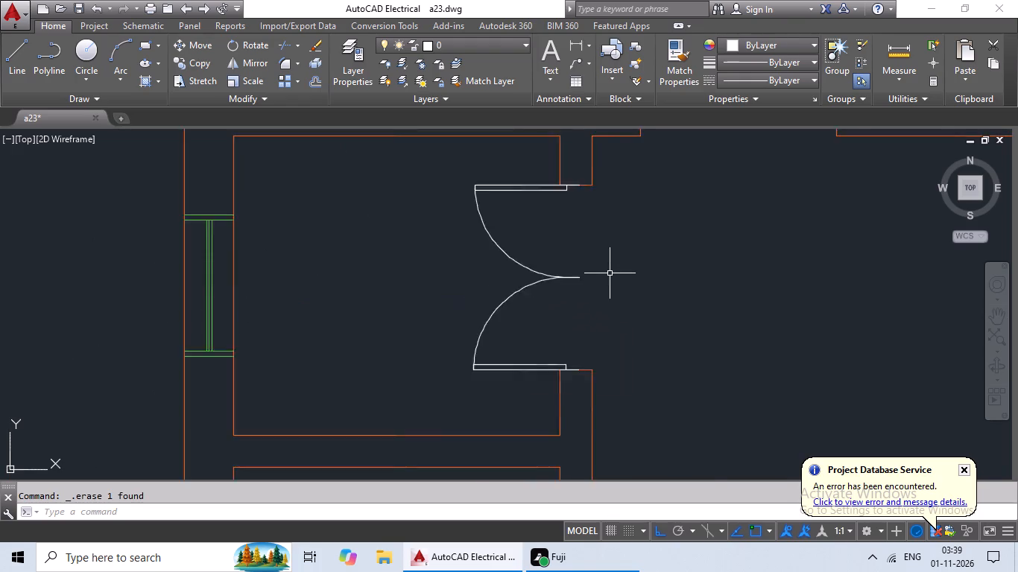
scroll(610, 273, "down", 3)
scroll(682, 276, "down", 2)
middle_click_drag(736, 290, 627, 311)
middle_click_drag(639, 317, 663, 313)
middle_click_drag(674, 314, 598, 357)
middle_click_drag(690, 328, 625, 361)
scroll(657, 350, "down", 1)
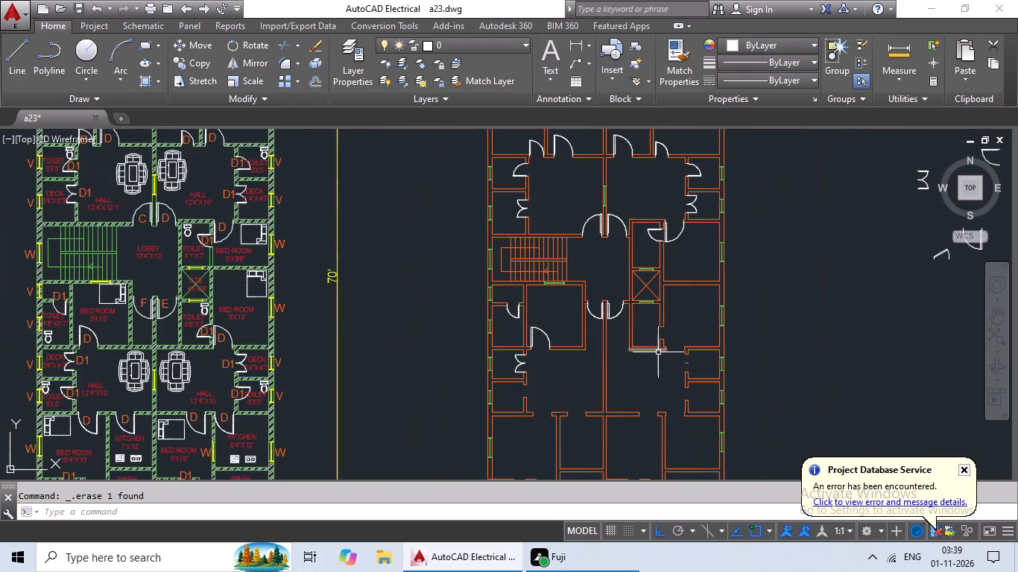
scroll(660, 353, "down", 1)
scroll(682, 359, "up", 1)
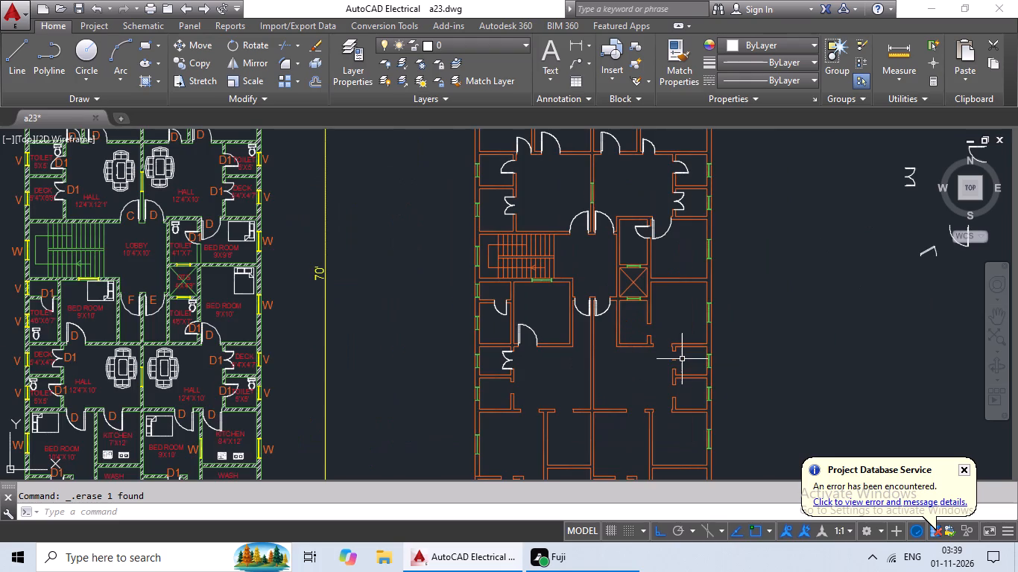
middle_click_drag(687, 266, 665, 323)
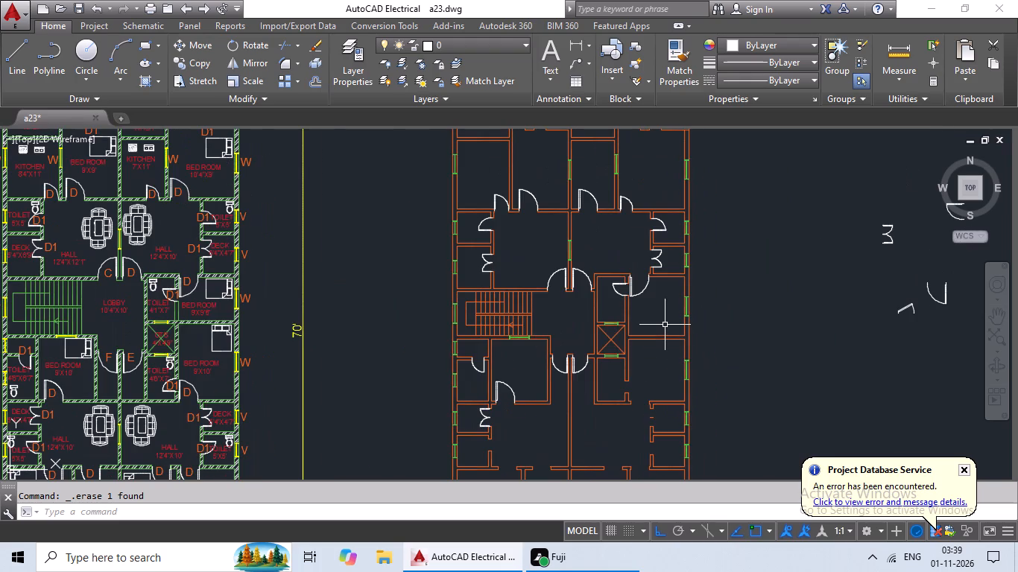
left_click(619, 291)
key("ctrl+c")
key("ctrl+v")
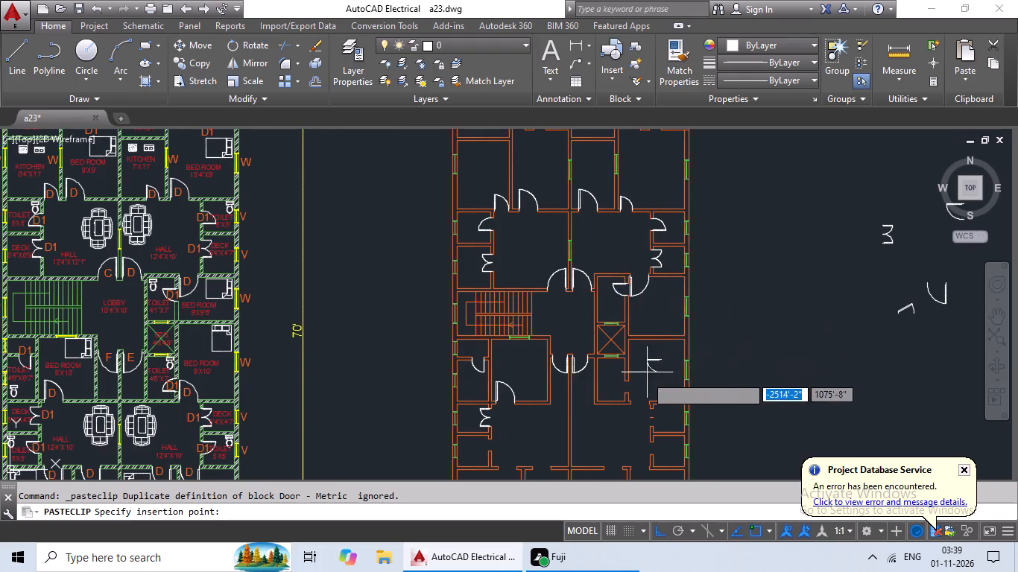
scroll(640, 389, "up", 2)
middle_click_drag(640, 390, 597, 257)
scroll(572, 288, "up", 3)
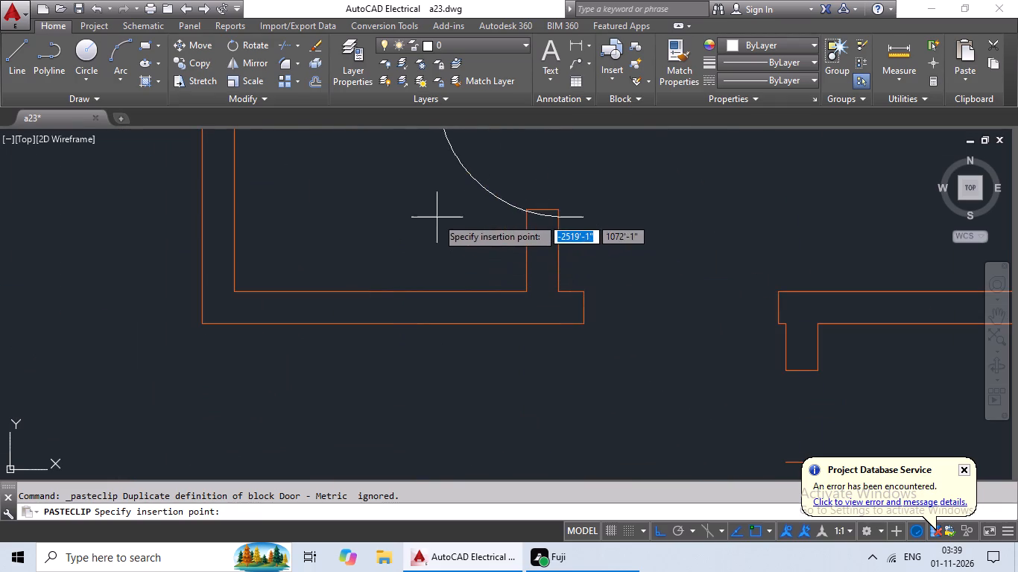
middle_click_drag(417, 194, 401, 312)
scroll(399, 320, "down", 1)
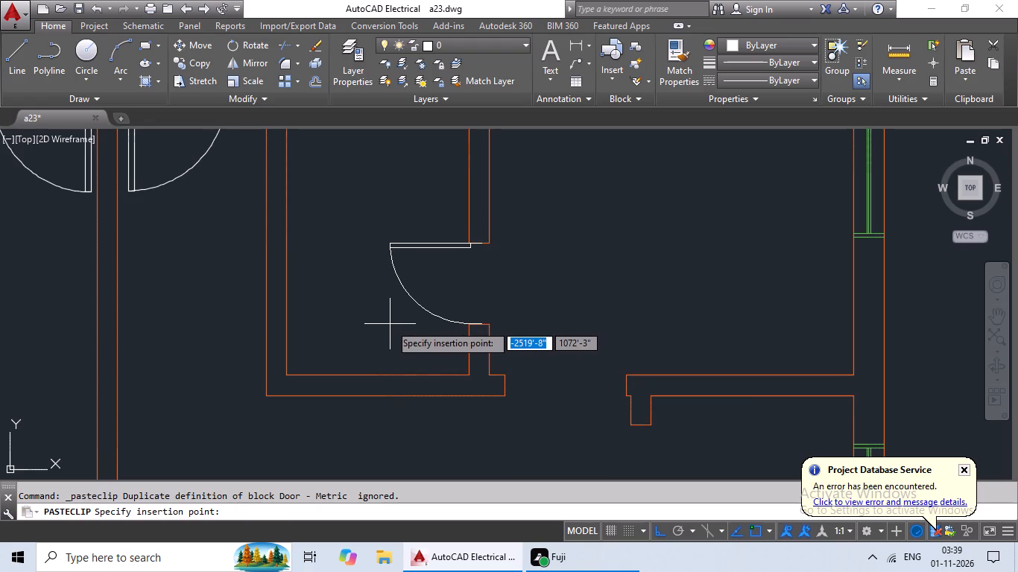
left_click(390, 324)
Scale the pasted toilet door below the crossed duct by reference from its upper jamb end so it reaches the opening's lower jamb.
scroll(476, 325, "up", 4)
scroll(511, 308, "down", 2)
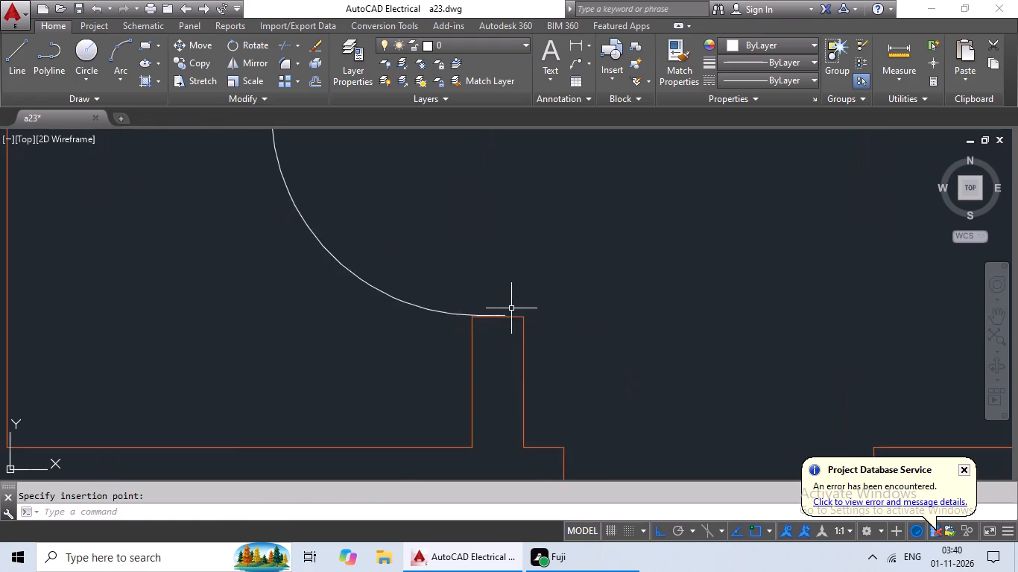
scroll(511, 308, "down", 3)
middle_click_drag(515, 303, 510, 315)
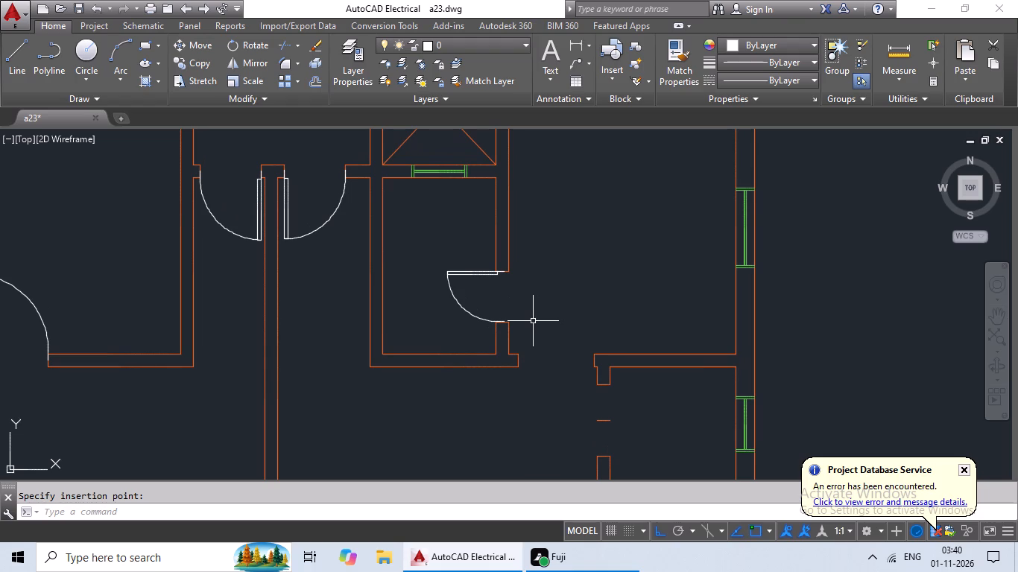
left_click(462, 312)
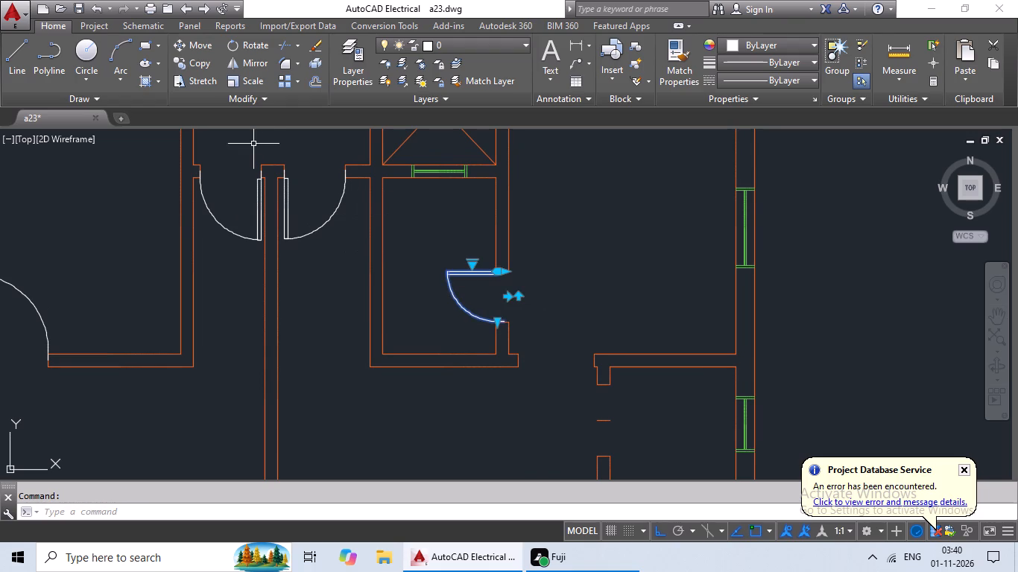
left_click(250, 74)
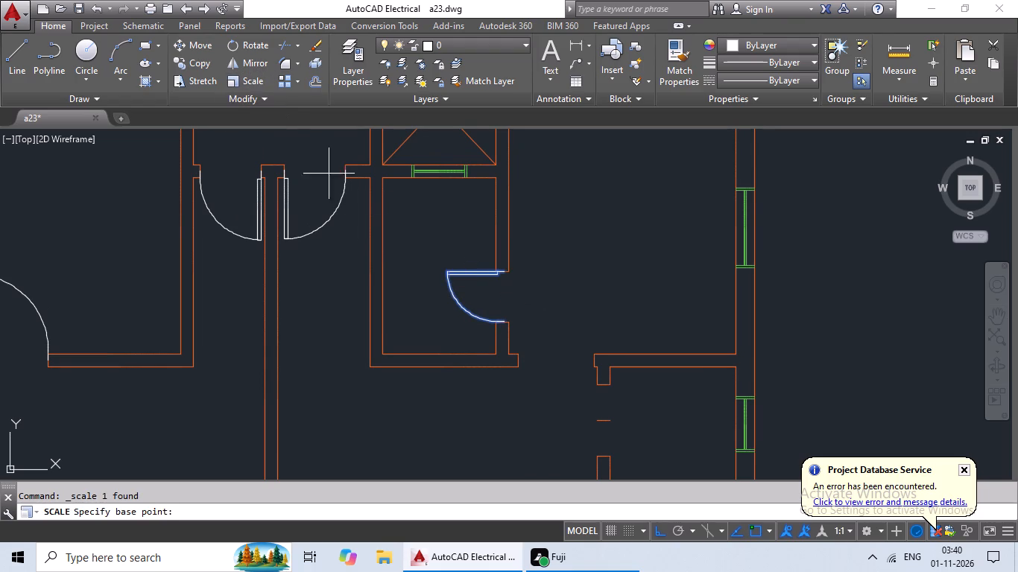
scroll(441, 214, "up", 2)
middle_click_drag(598, 314, 534, 216)
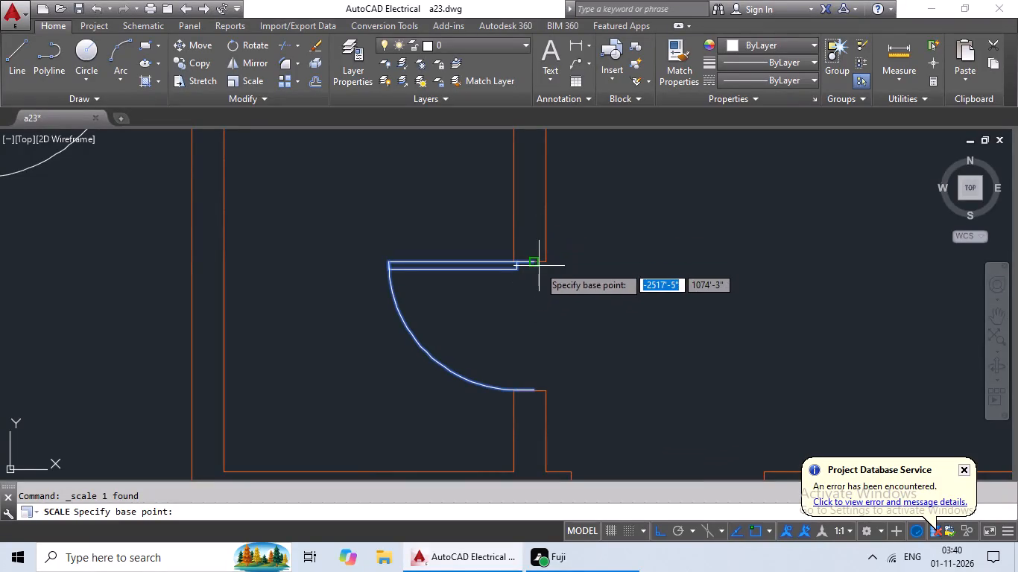
left_click(534, 263)
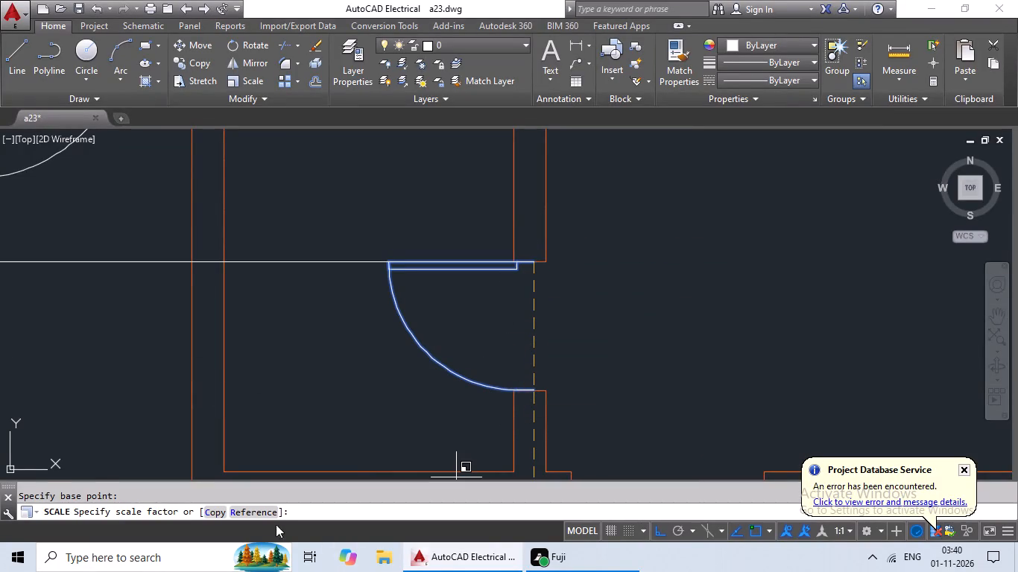
left_click(264, 513)
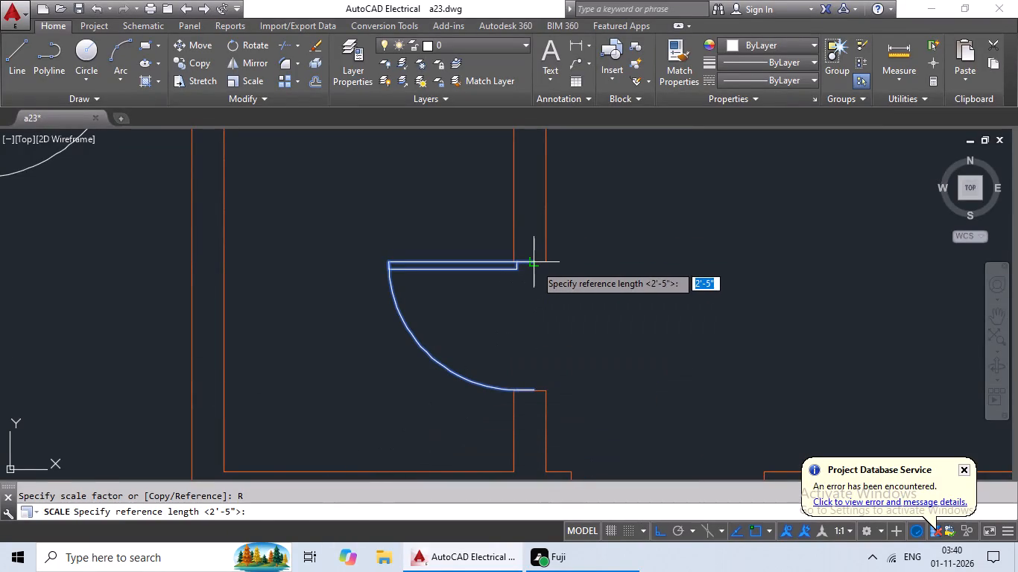
left_click(535, 264)
scroll(525, 396, "up", 3)
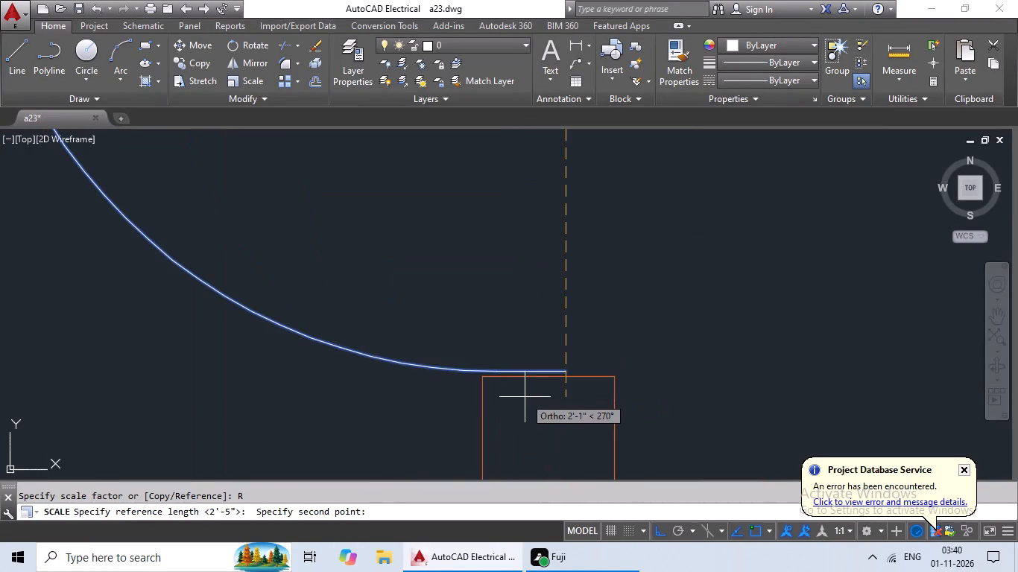
scroll(537, 399, "up", 2)
left_click(611, 331)
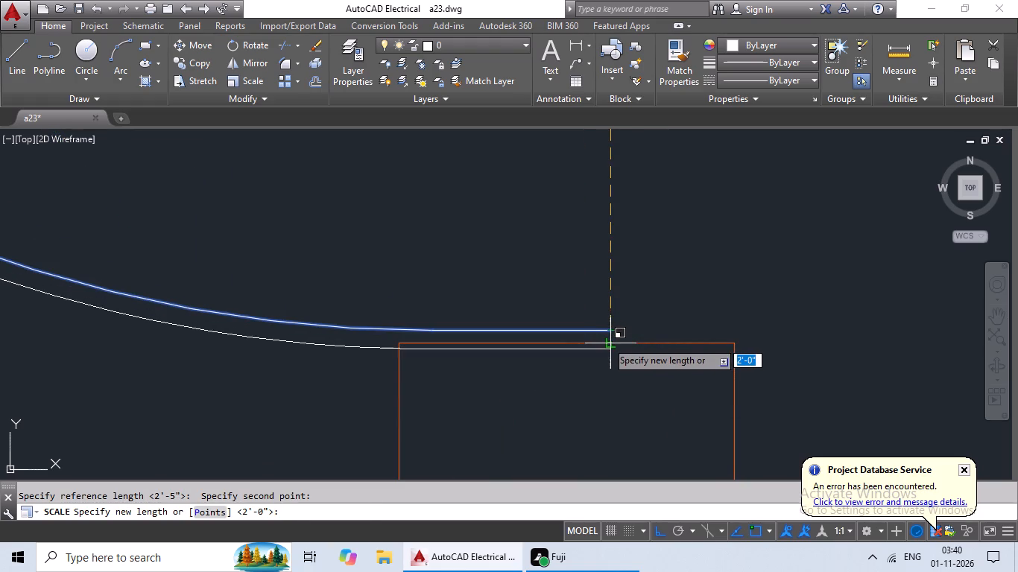
scroll(605, 349, "up", 2)
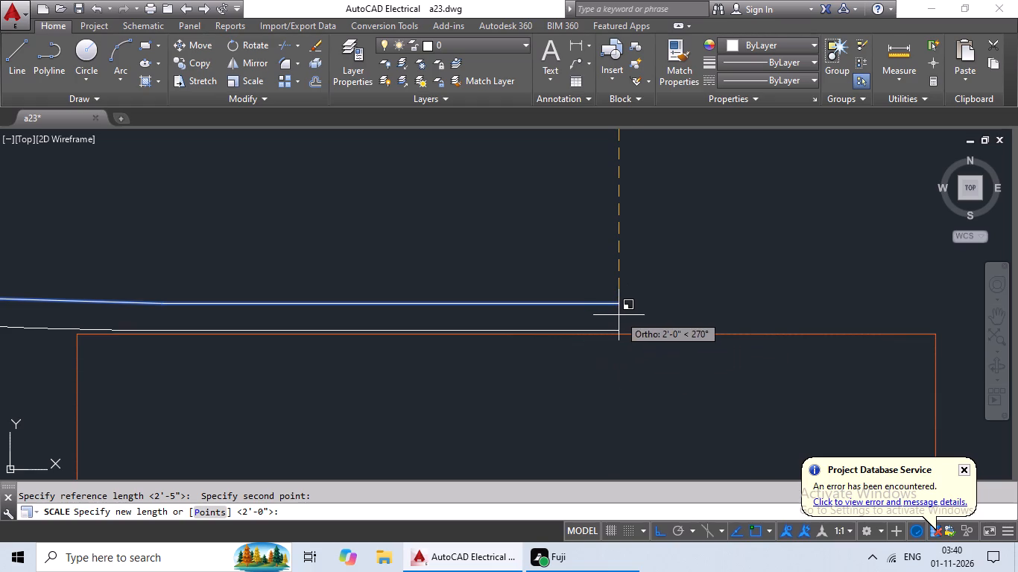
left_click(624, 318)
scroll(671, 320, "down", 2)
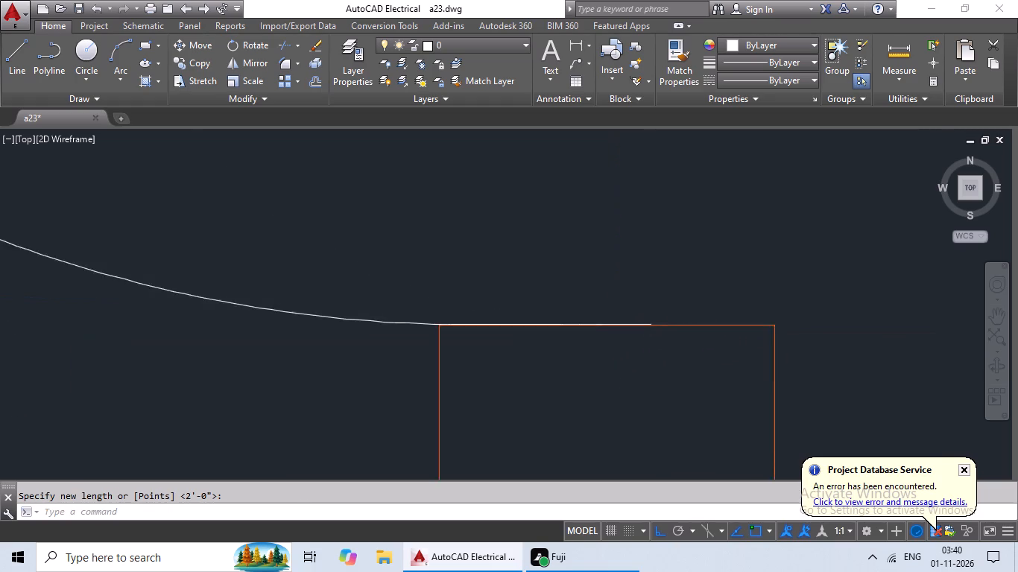
Copy the upper flat's lobby entrance door on the duct side and paste it into the bedroom opening beside the toilet below the duct.
scroll(672, 320, "down", 8)
middle_click_drag(747, 258, 686, 290)
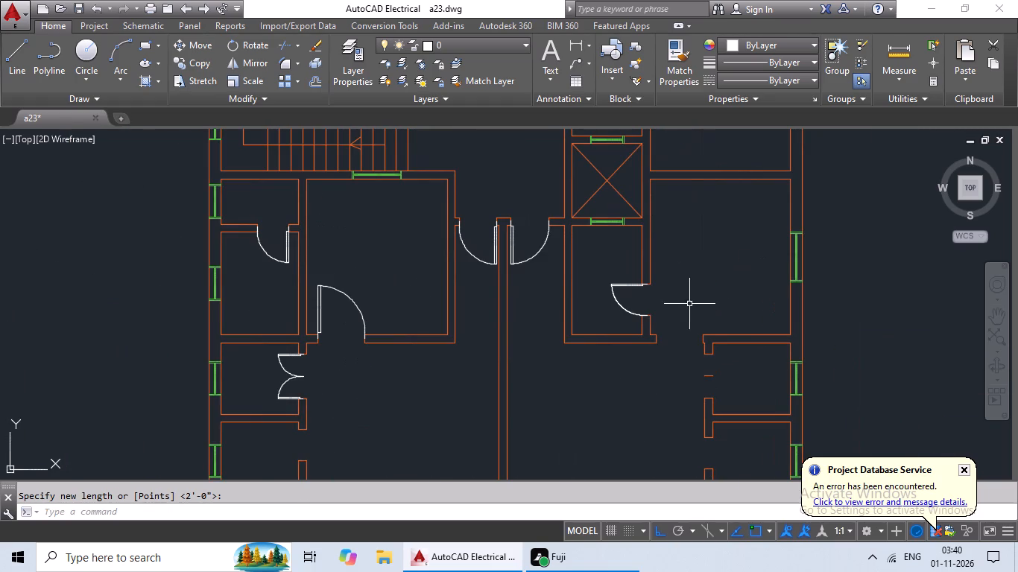
scroll(689, 267, "down", 1)
middle_click_drag(707, 276, 655, 279)
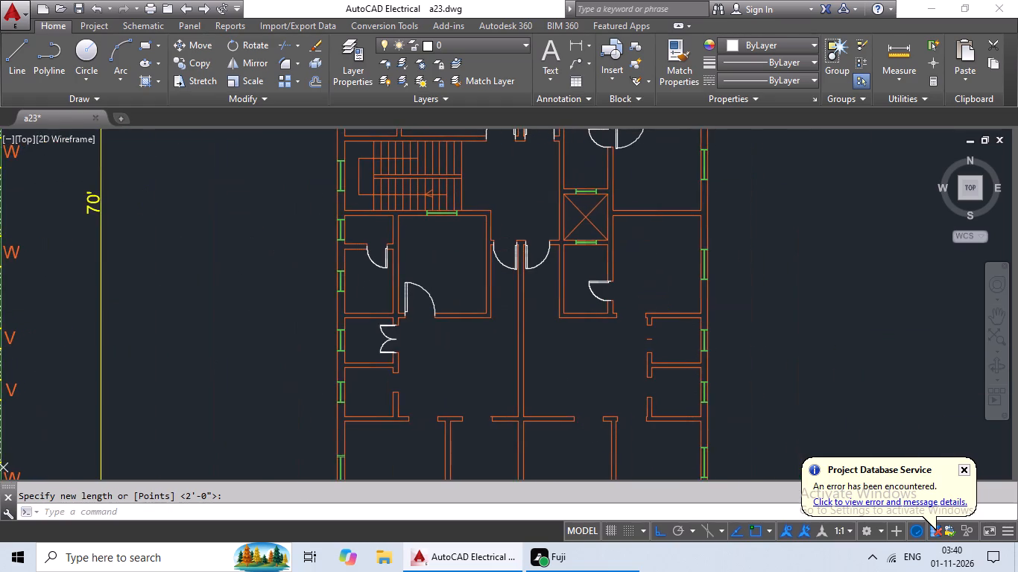
scroll(658, 283, "down", 1)
middle_click_drag(673, 280, 651, 314)
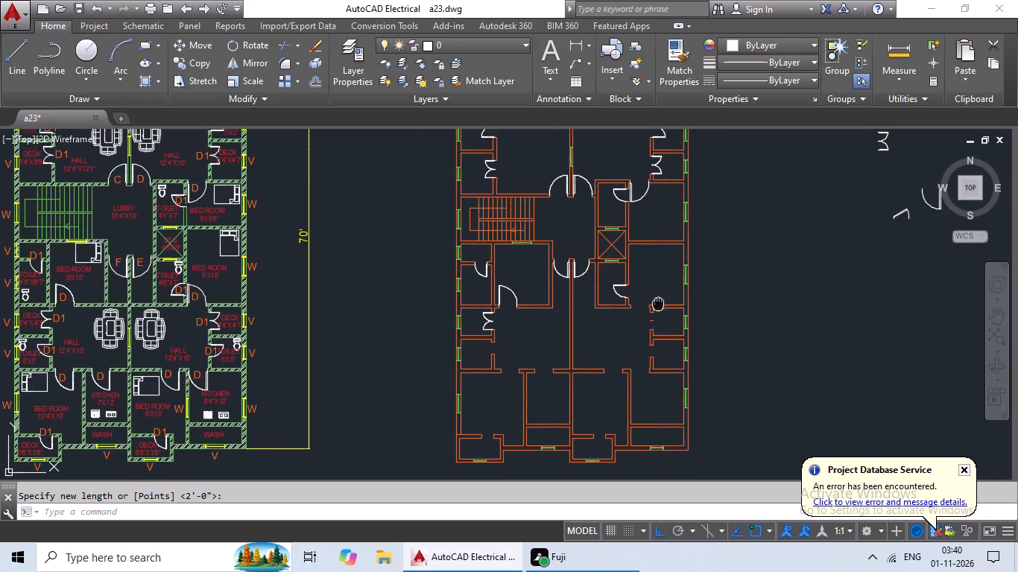
middle_click_drag(651, 314, 645, 324)
left_click(560, 219)
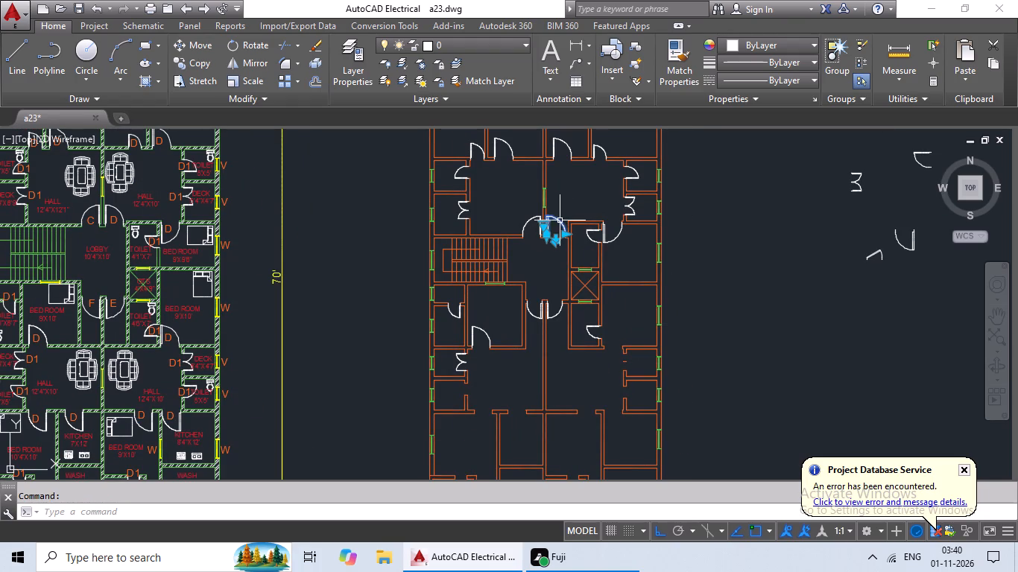
key("ctrl+c")
key("ctrl+v")
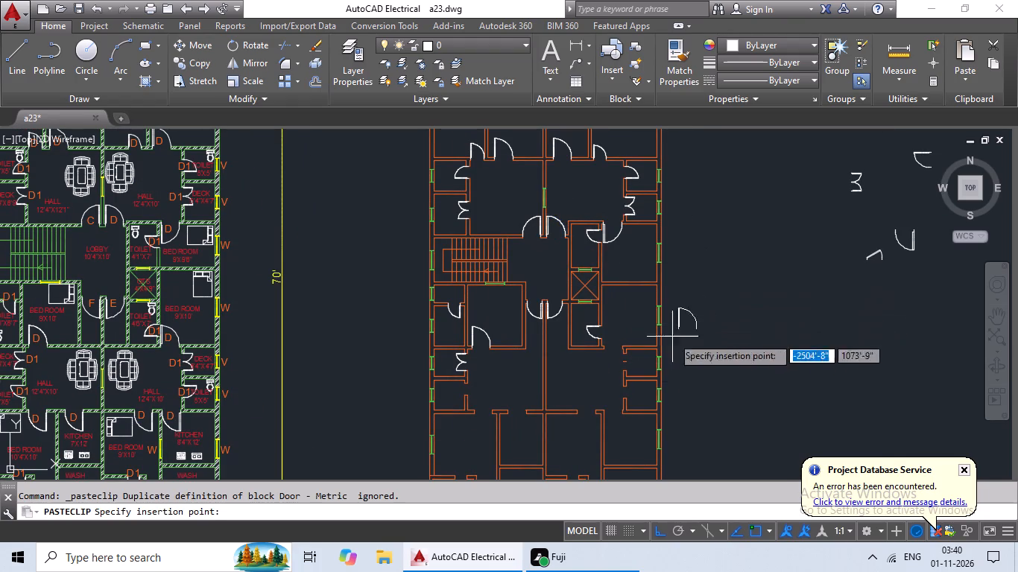
scroll(613, 363, "up", 3)
scroll(581, 301, "up", 2)
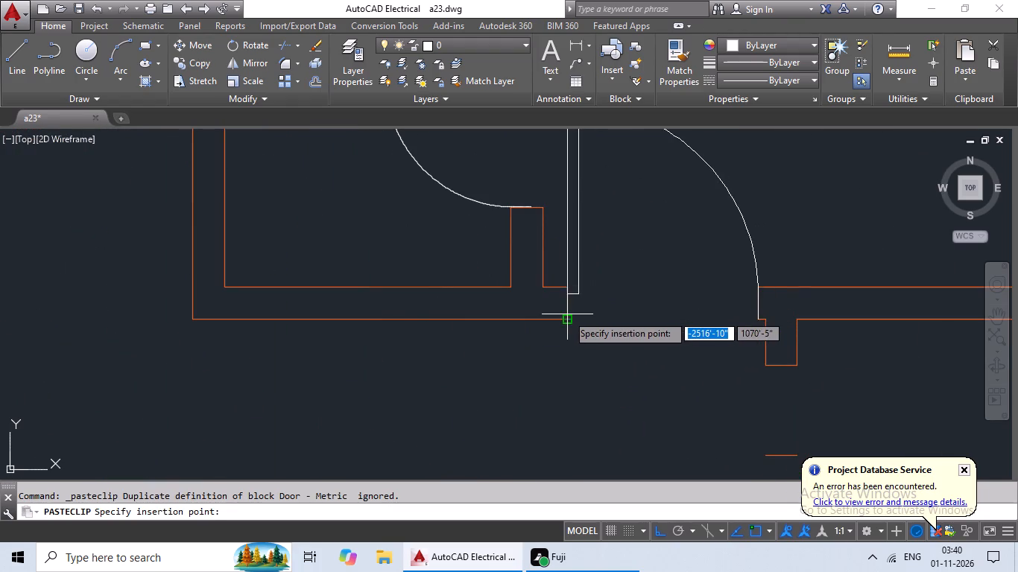
left_click(569, 303)
Copy the upper flat's double-leaf deck door on the duct side and paste it into the lower flat's deck opening on that side.
scroll(601, 291, "down", 1)
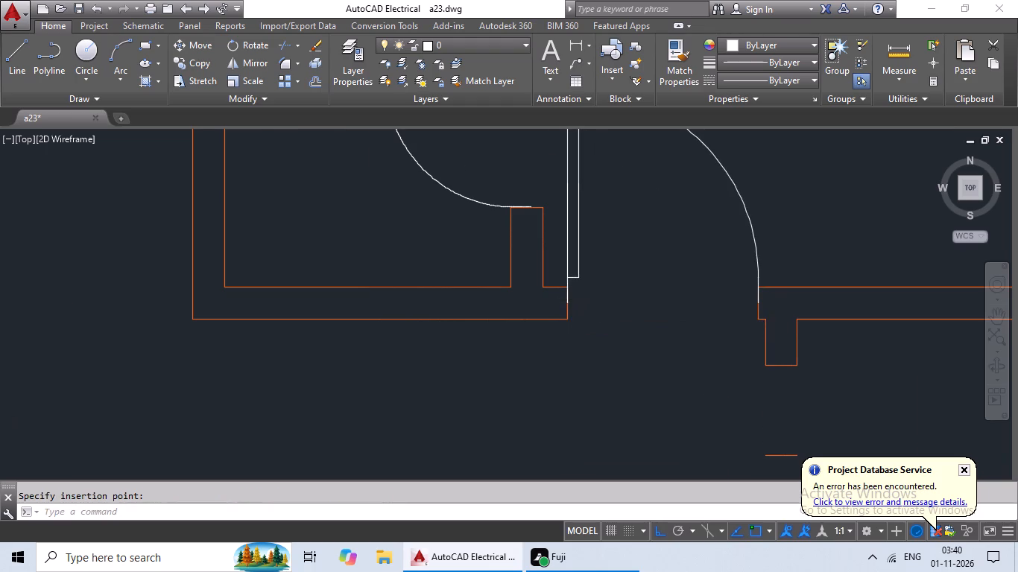
scroll(612, 298, "down", 2)
middle_click_drag(613, 304, 662, 270)
scroll(666, 278, "down", 1)
middle_click_drag(644, 304, 631, 341)
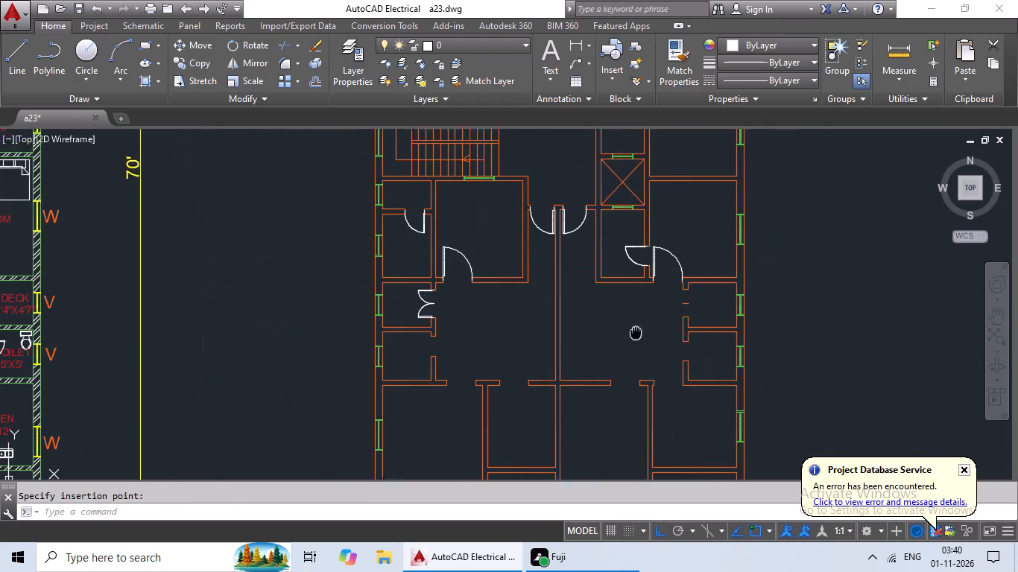
middle_click_drag(631, 341, 599, 390)
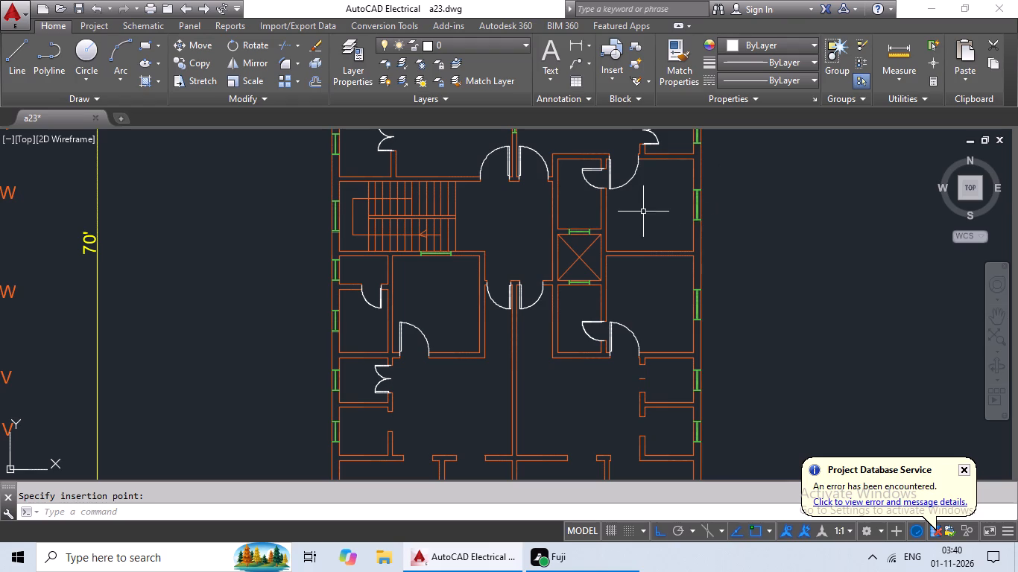
middle_click_drag(644, 208, 534, 363)
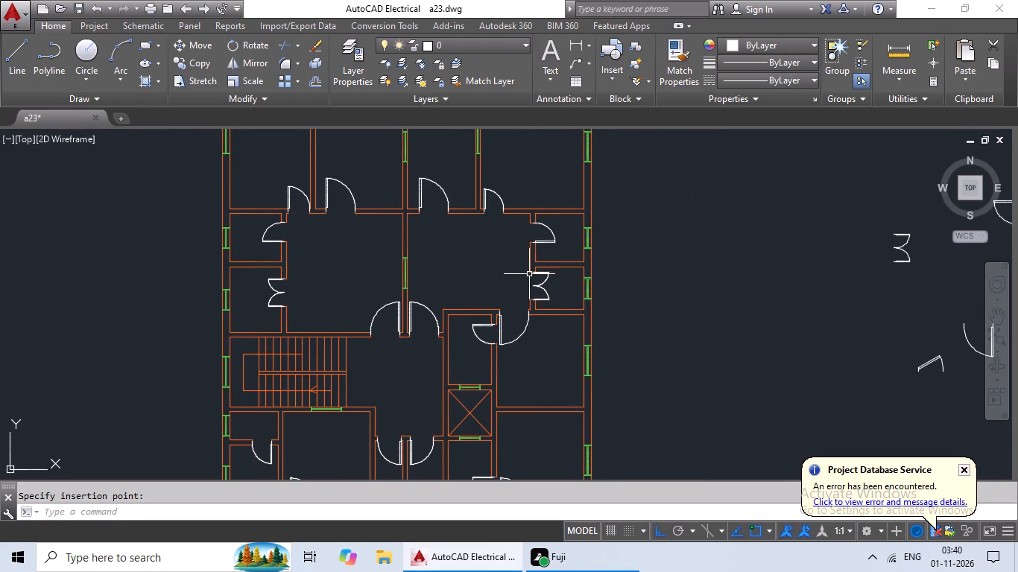
scroll(557, 293, "up", 3)
left_click_drag(575, 234, 450, 232)
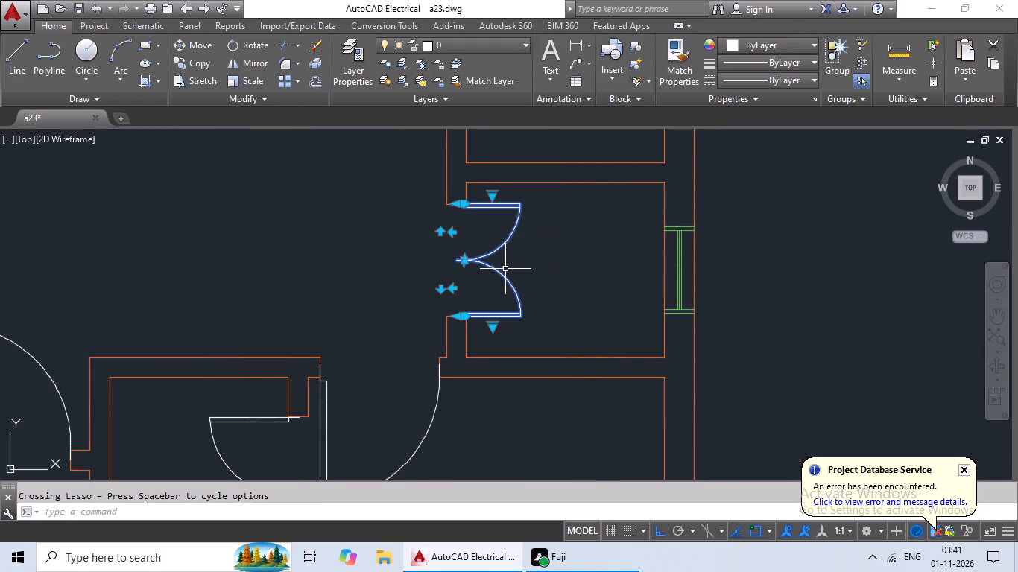
key("ctrl+c")
key("ctrl+v")
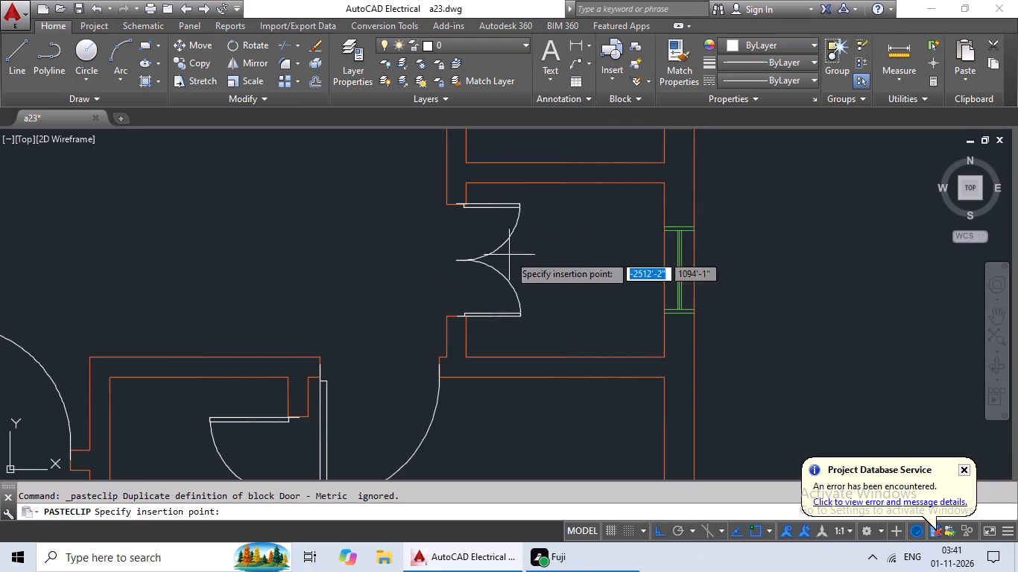
scroll(508, 282, "down", 2)
middle_click_drag(511, 314, 526, 192)
scroll(546, 273, "down", 1)
middle_click(535, 221)
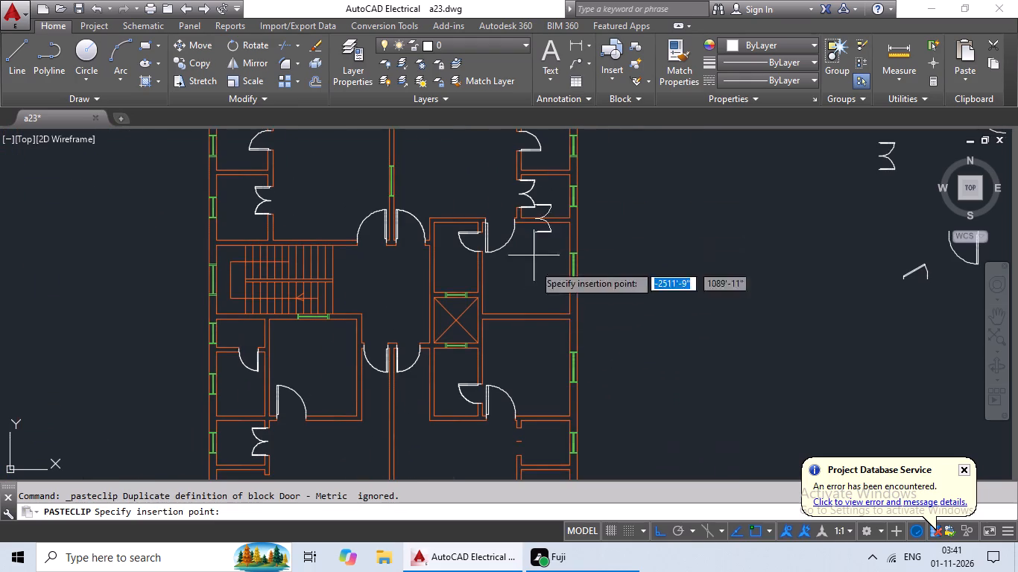
middle_click_drag(525, 302, 490, 184)
scroll(482, 339, "up", 3)
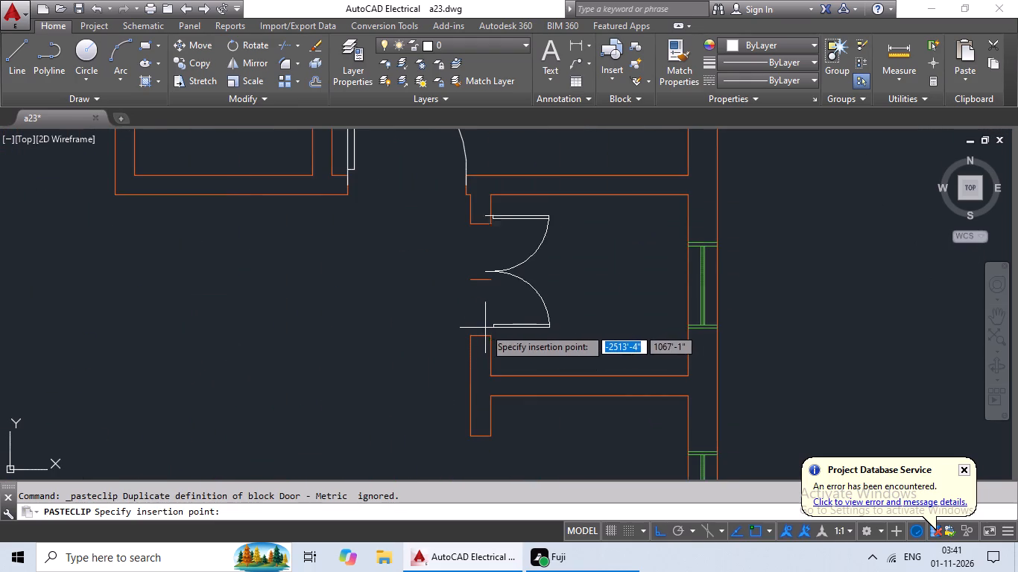
scroll(477, 328, "up", 1)
left_click(480, 343)
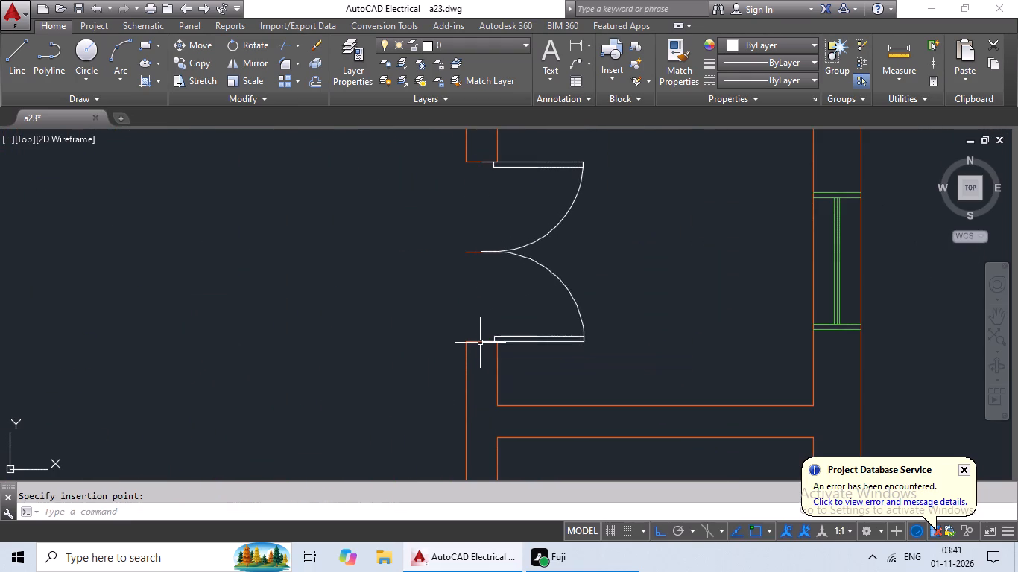
Delete the short leftover wall line where the newly pasted deck door's two leaves meet.
scroll(499, 247, "up", 4)
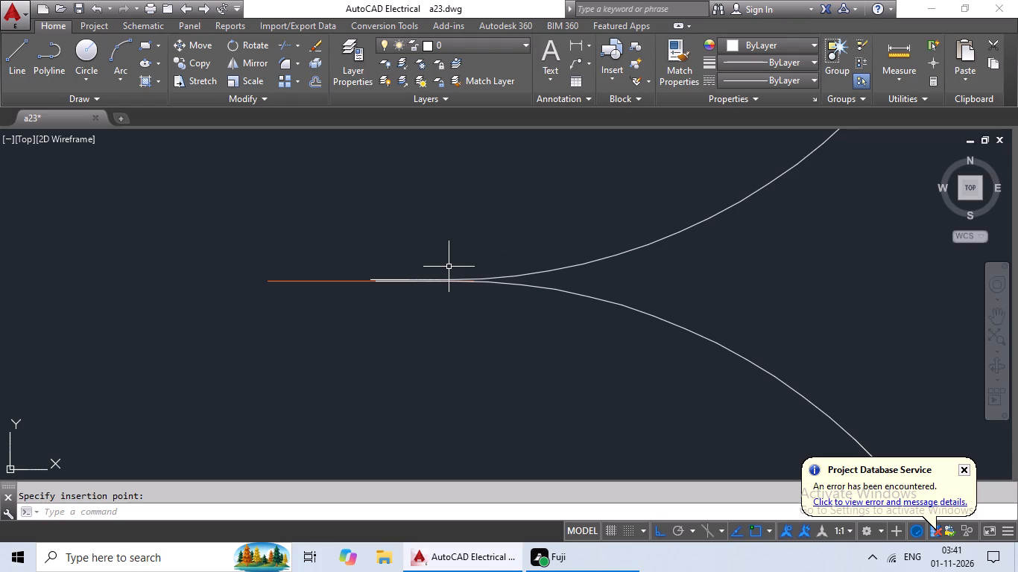
left_click(332, 280)
key("Delete")
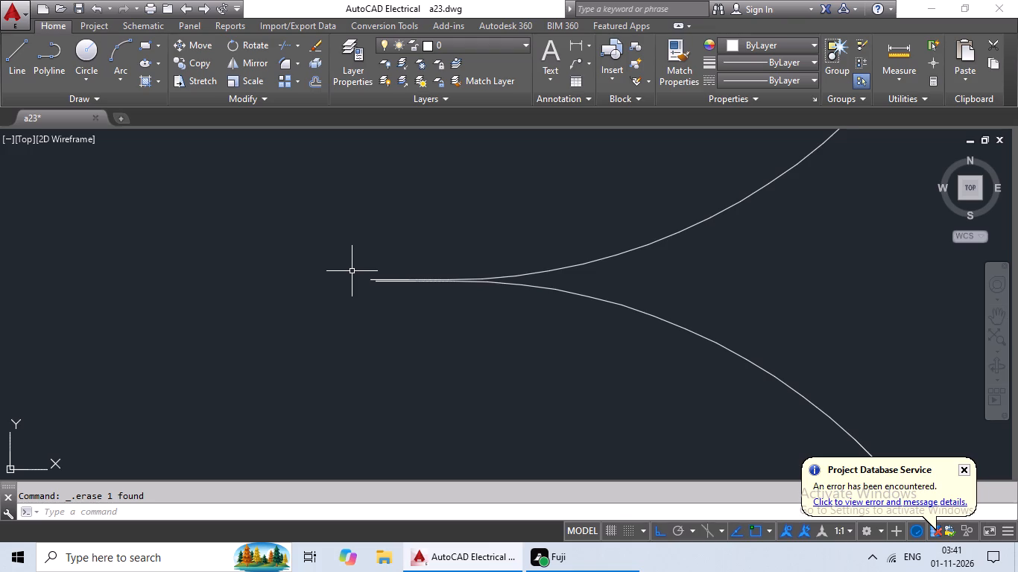
Copy the toilet door above the crossed duct and paste it in the empty space beside the plan, near the spare door blocks.
scroll(464, 296, "down", 3)
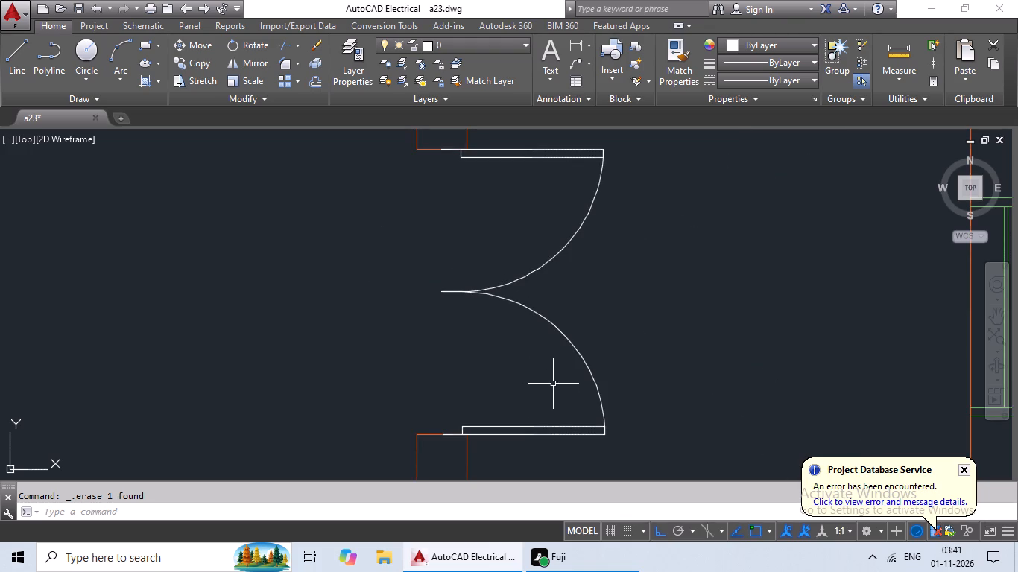
scroll(607, 366, "down", 4)
middle_click_drag(625, 360, 651, 298)
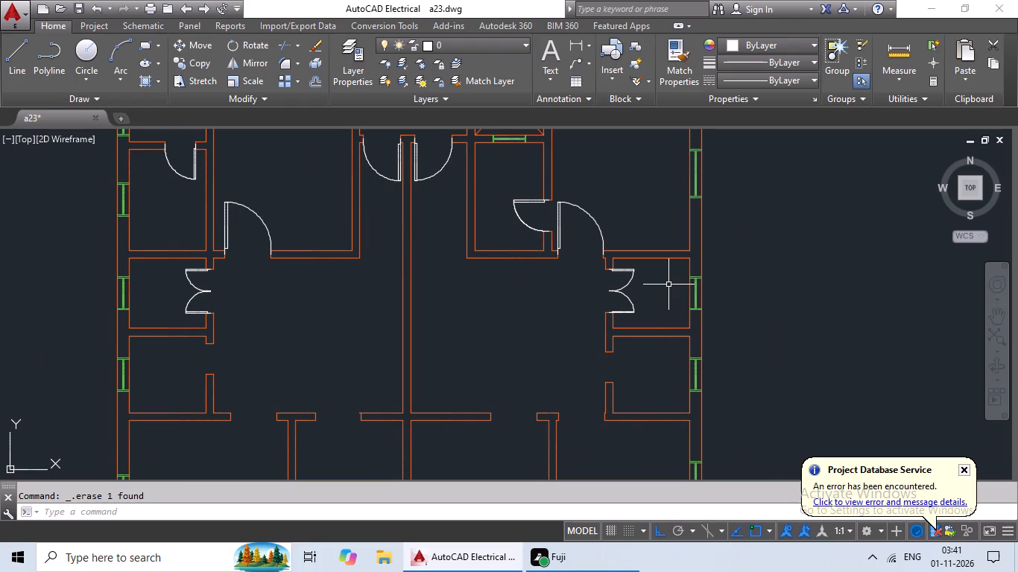
scroll(660, 262, "down", 2)
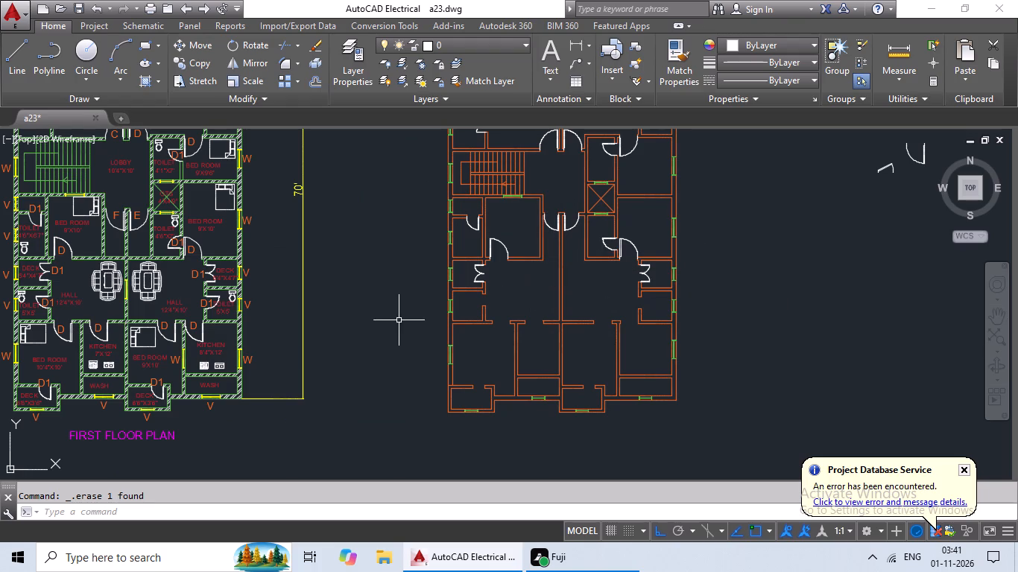
middle_click_drag(550, 268, 450, 305)
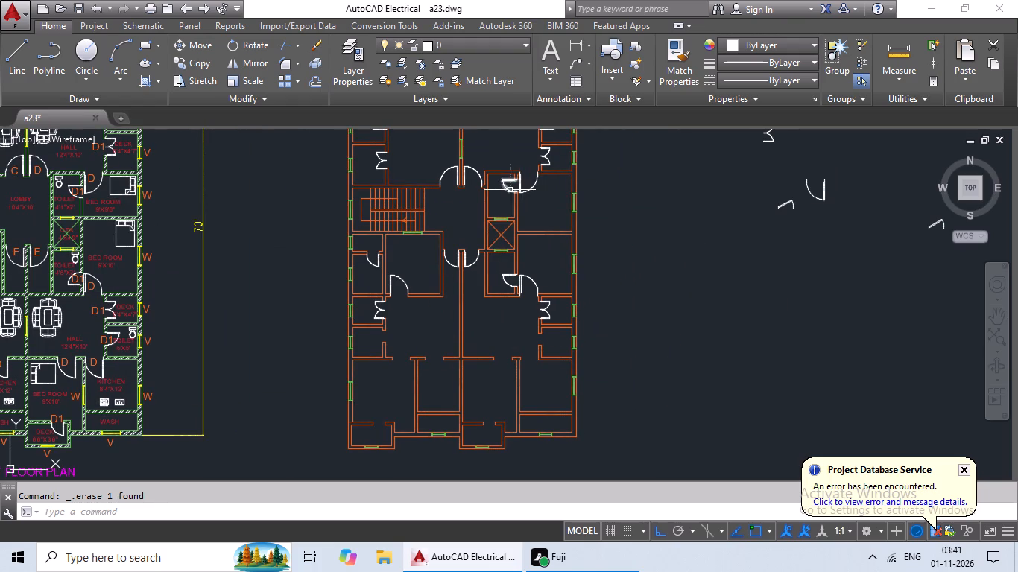
left_click(508, 189)
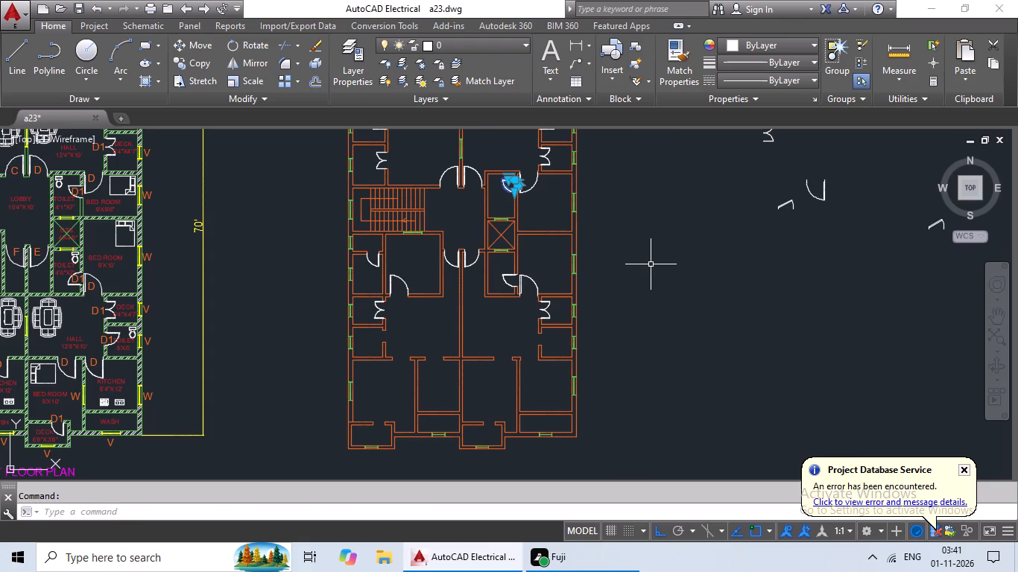
key("ctrl+c")
key("ctrl+v")
scroll(689, 270, "down", 1)
middle_click_drag(697, 271, 625, 292)
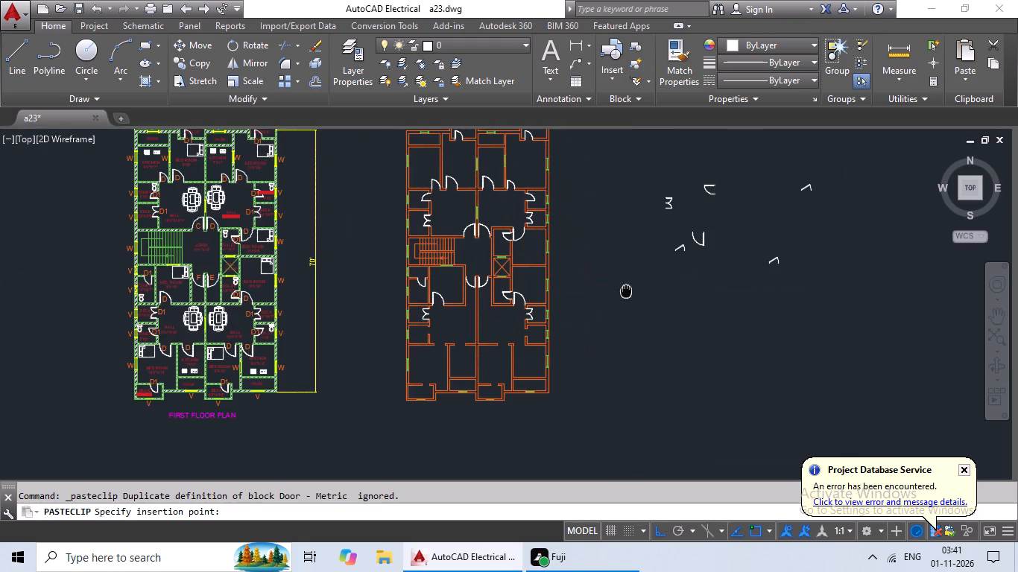
middle_click_drag(625, 292, 624, 293)
middle_click_drag(659, 314, 572, 320)
scroll(607, 312, "up", 2)
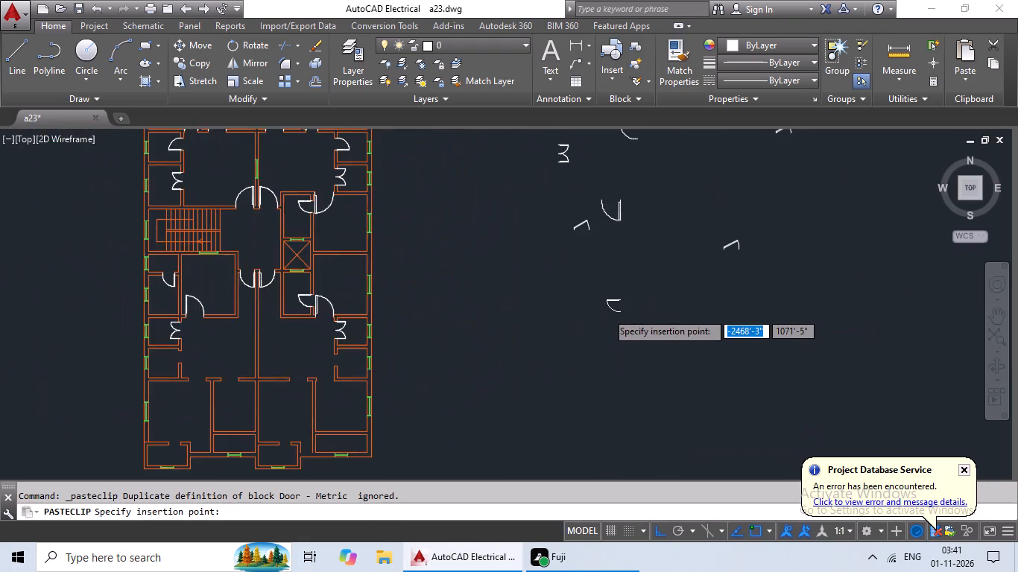
left_click(608, 315)
Mirror the pasted toilet door about a horizontal line above it, erasing the source object.
scroll(636, 299, "up", 3)
left_click(598, 285)
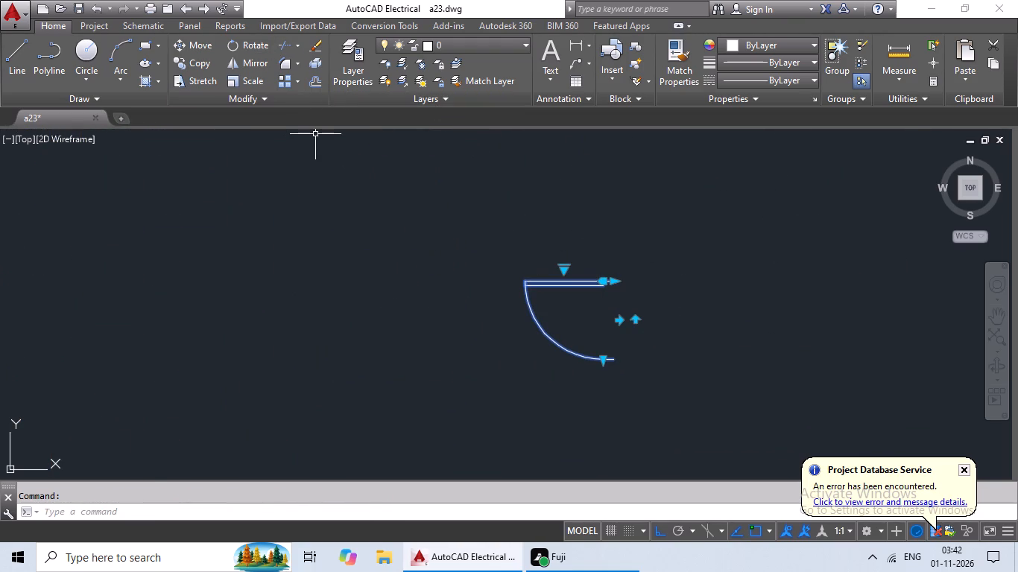
left_click(256, 67)
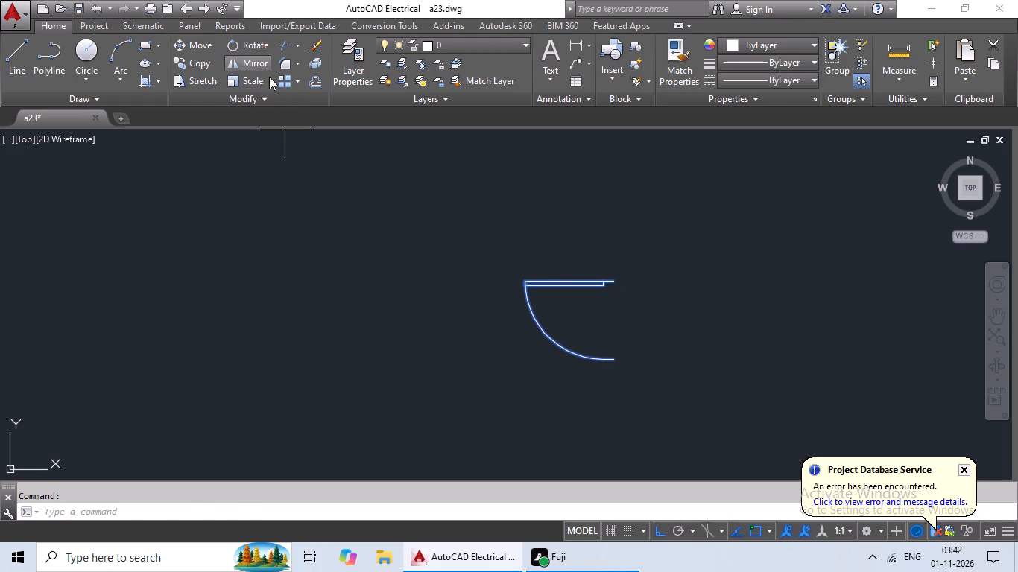
left_click_drag(602, 230, 555, 232)
left_click(465, 229)
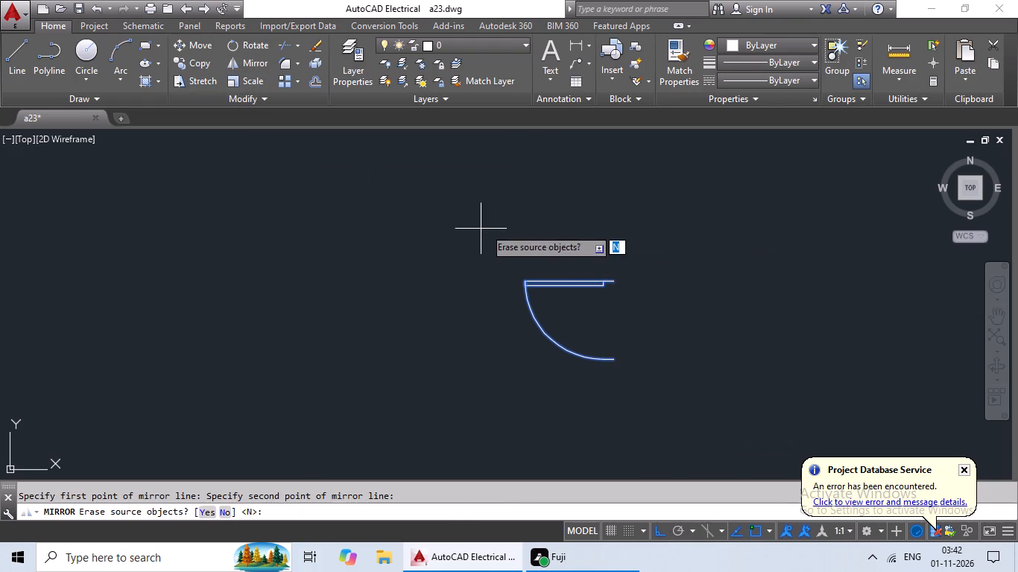
left_click(206, 514)
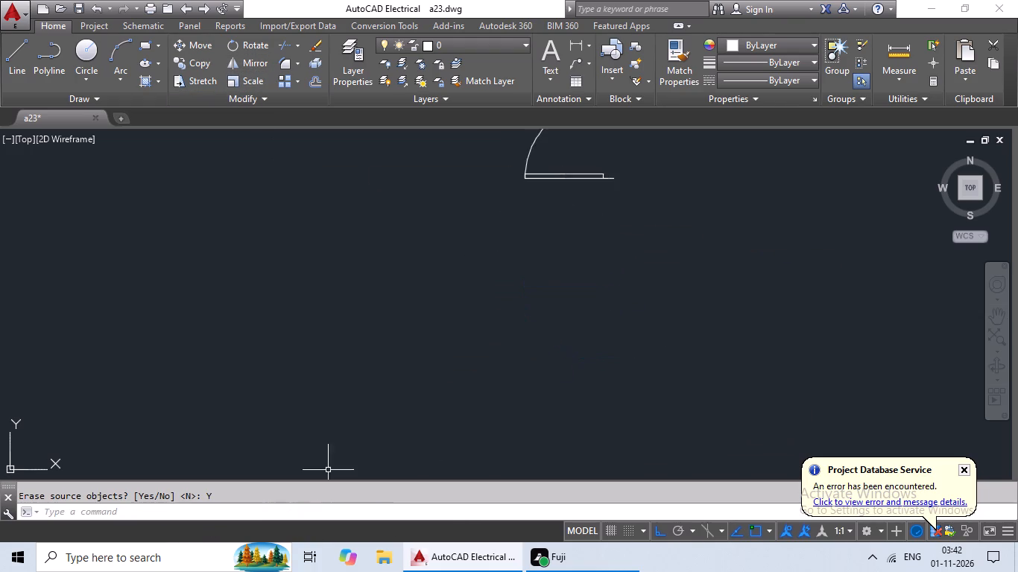
Copy the mirrored toilet door and paste it in the empty space beside the lower flat on the duct side.
scroll(393, 451, "down", 3)
left_click(440, 385)
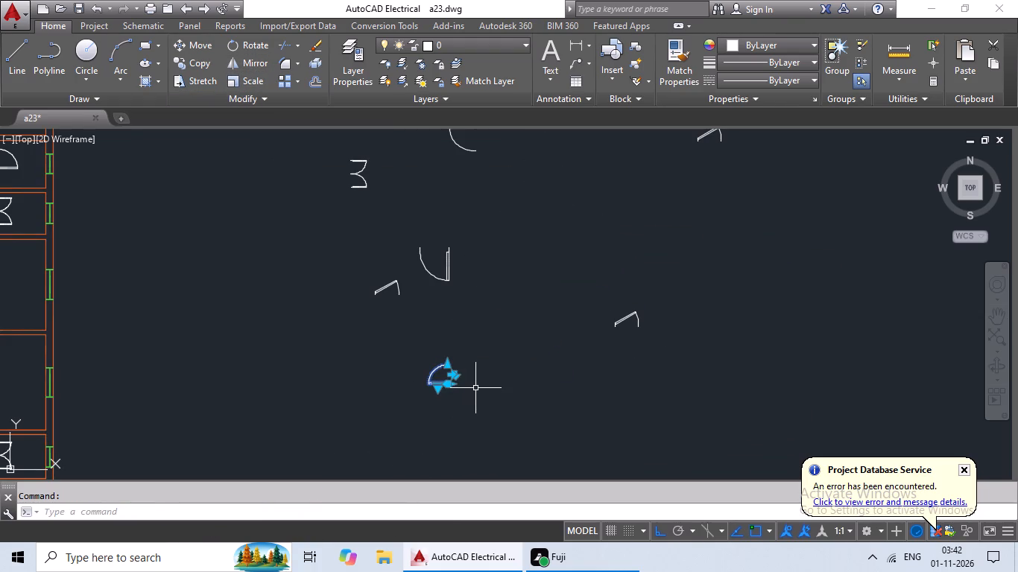
key("ctrl+c")
key("ctrl+v")
scroll(478, 387, "down", 3)
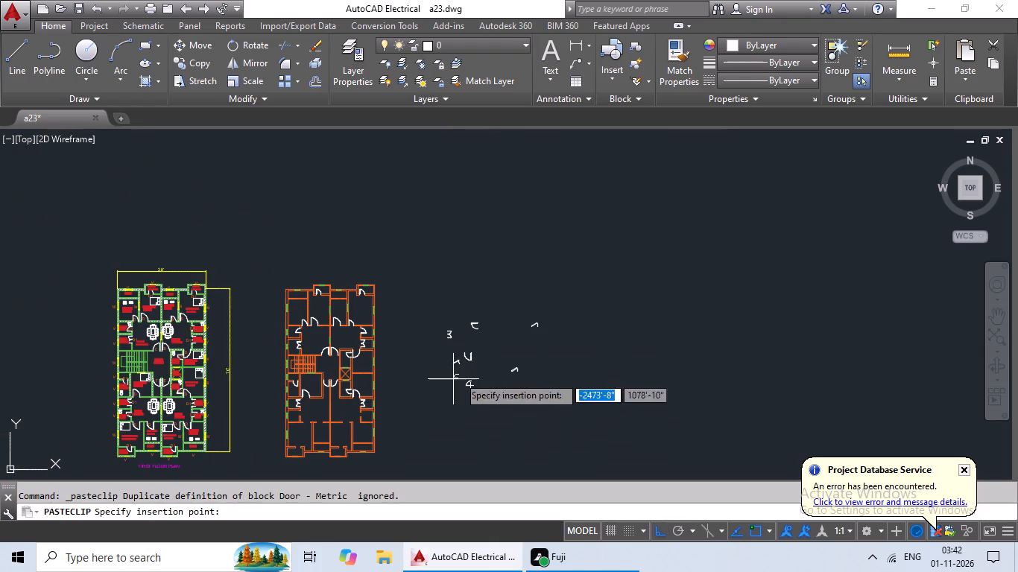
scroll(446, 405, "up", 2)
middle_click_drag(449, 399, 638, 302)
middle_click_drag(627, 314, 754, 304)
middle_click_drag(730, 317, 781, 307)
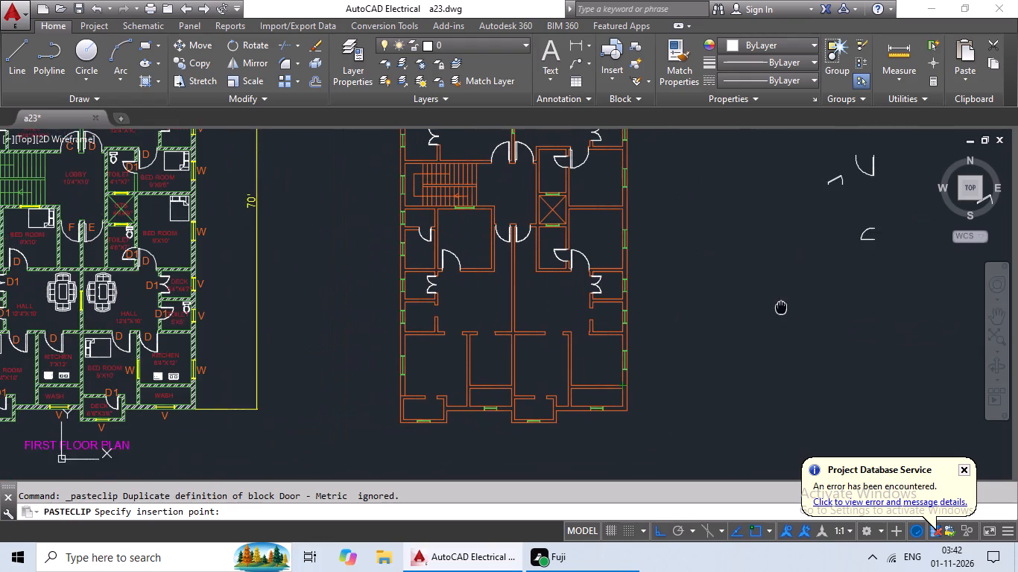
middle_click_drag(781, 307, 785, 305)
middle_click_drag(714, 337, 797, 318)
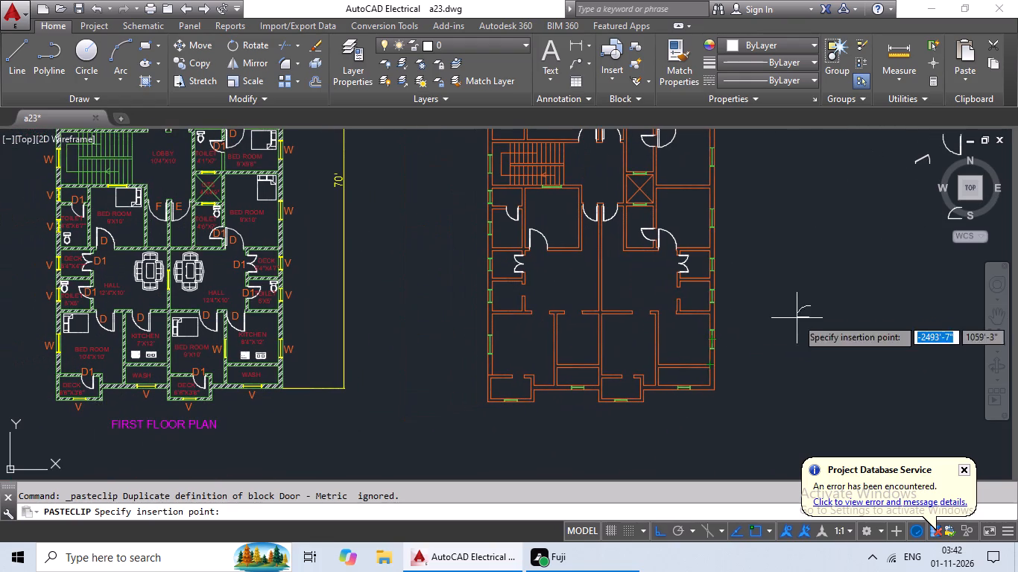
middle_click_drag(771, 333, 597, 365)
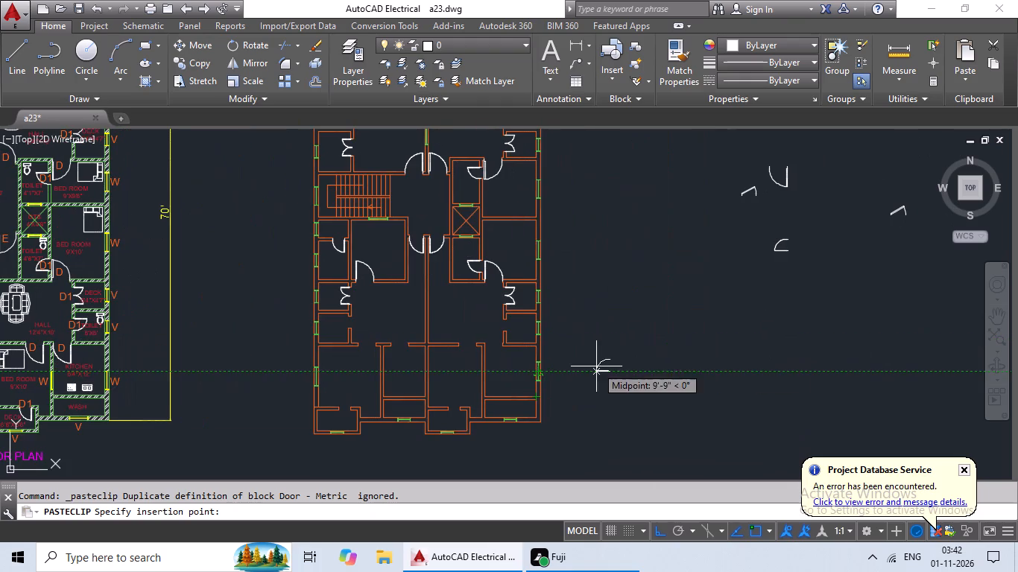
middle_click_drag(624, 366, 660, 339)
middle_click_drag(738, 299, 657, 292)
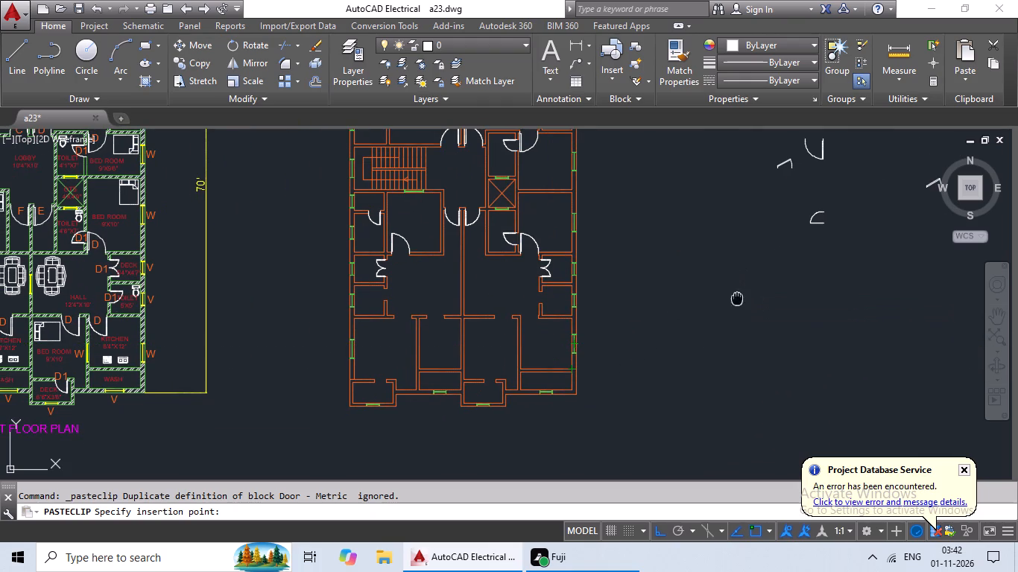
middle_click_drag(657, 292, 619, 296)
left_click(648, 304)
Mirror the new door copy beside the lower flat about a horizontal line below it, erasing the source object.
scroll(664, 311, "up", 2)
left_click(654, 296)
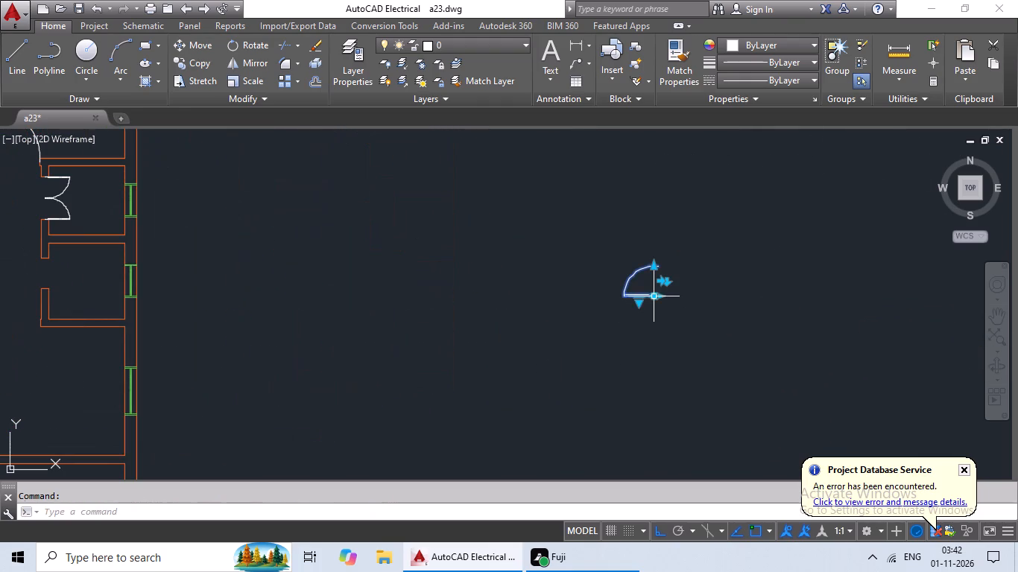
left_click(251, 61)
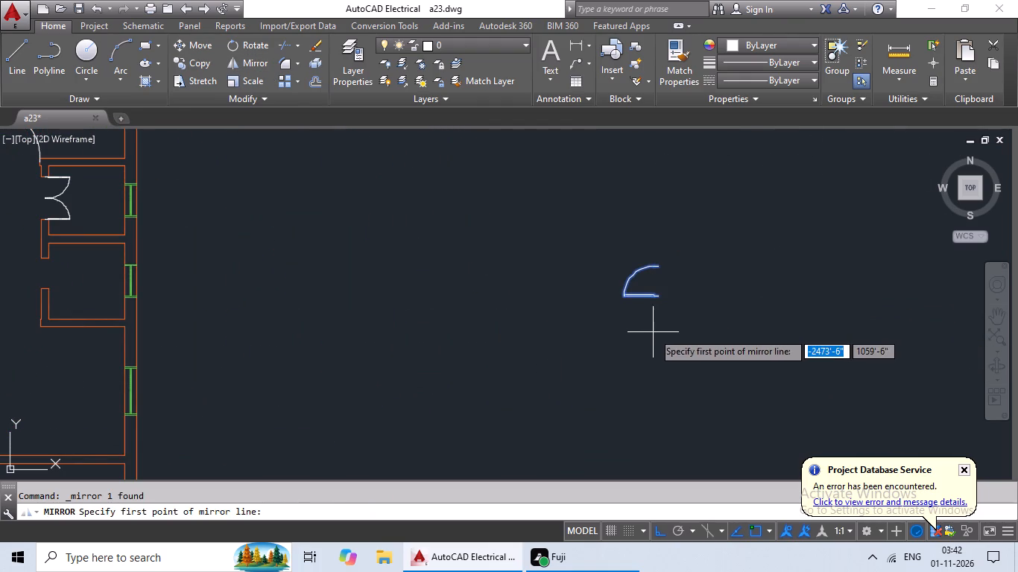
left_click_drag(653, 331, 610, 332)
left_click(594, 333)
middle_click_drag(613, 328, 589, 203)
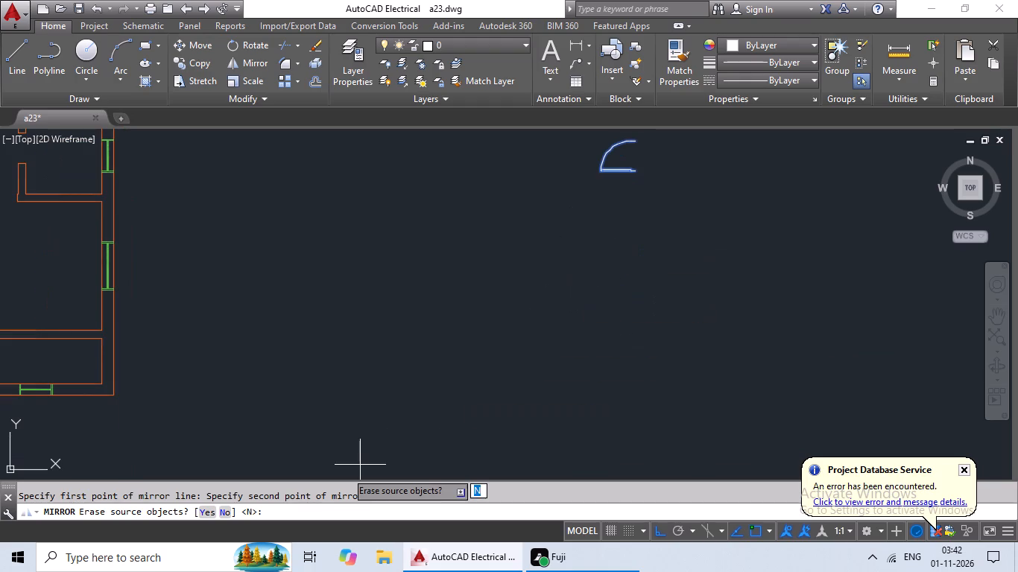
left_click(203, 512)
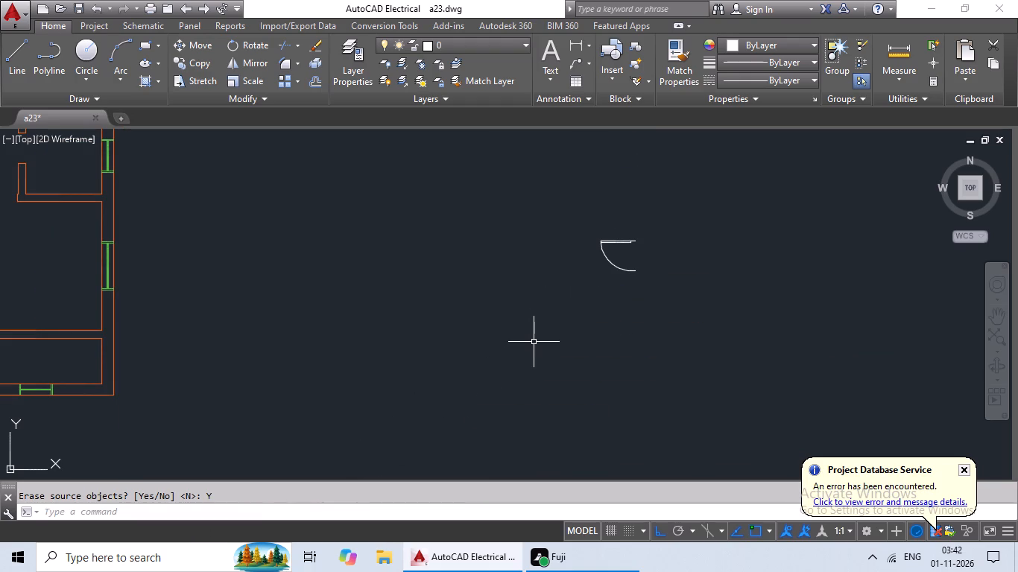
Copy the re-mirrored door and paste it into the lower flat's toilet opening below the deck on the staircase side.
left_click(628, 241)
key("ctrl+c")
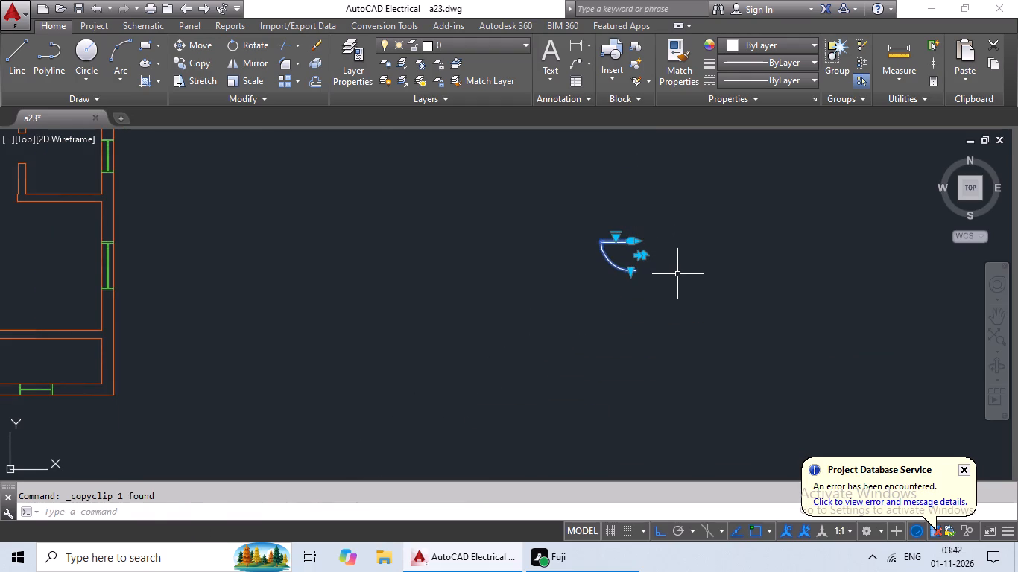
key("ctrl+v")
scroll(646, 287, "down", 2, "ctrl")
middle_click_drag(633, 400, 712, 425)
middle_click_drag(584, 373, 721, 361)
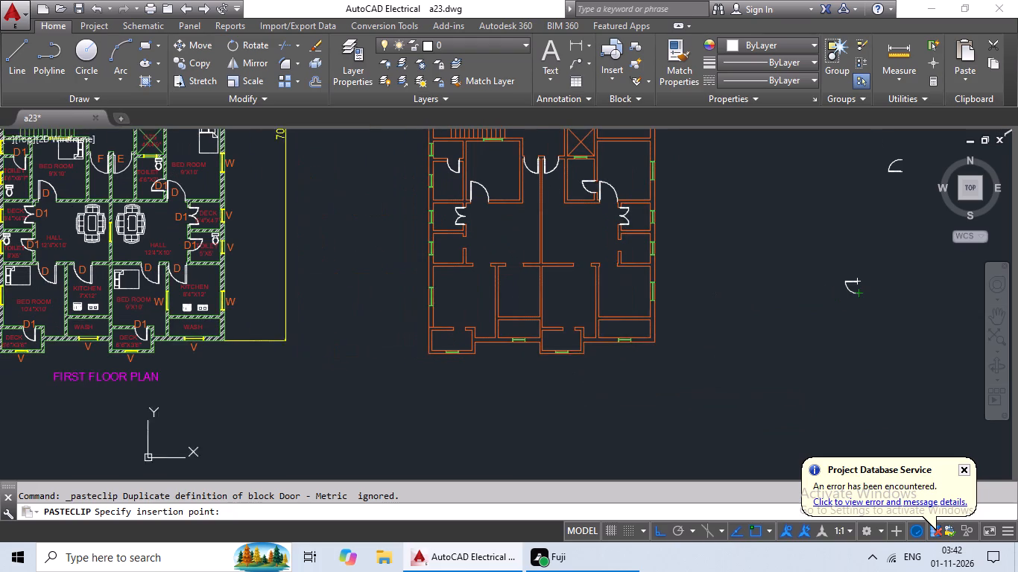
middle_click_drag(721, 361, 723, 356)
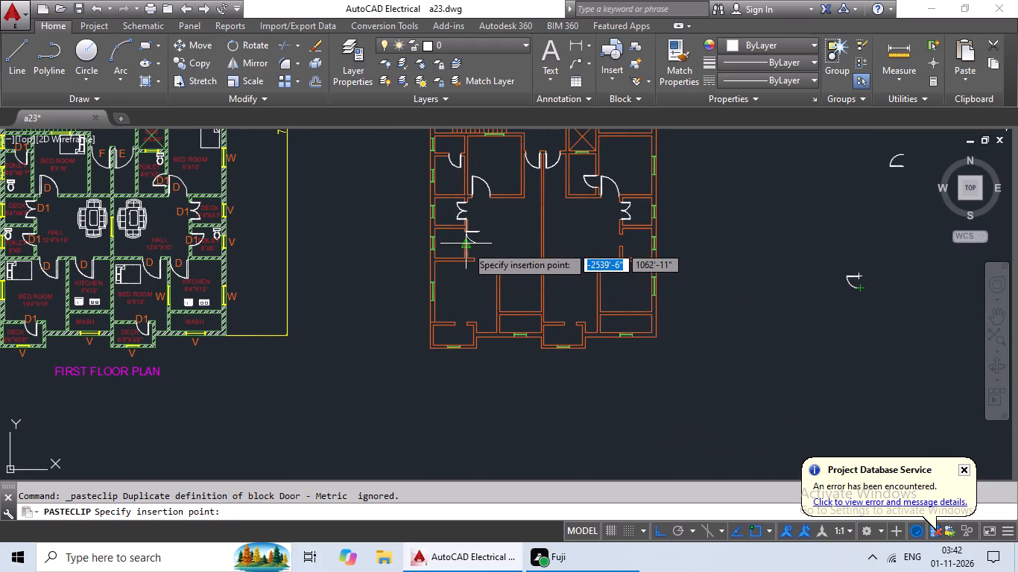
scroll(470, 235, "up", 3)
scroll(416, 262, "down", 1)
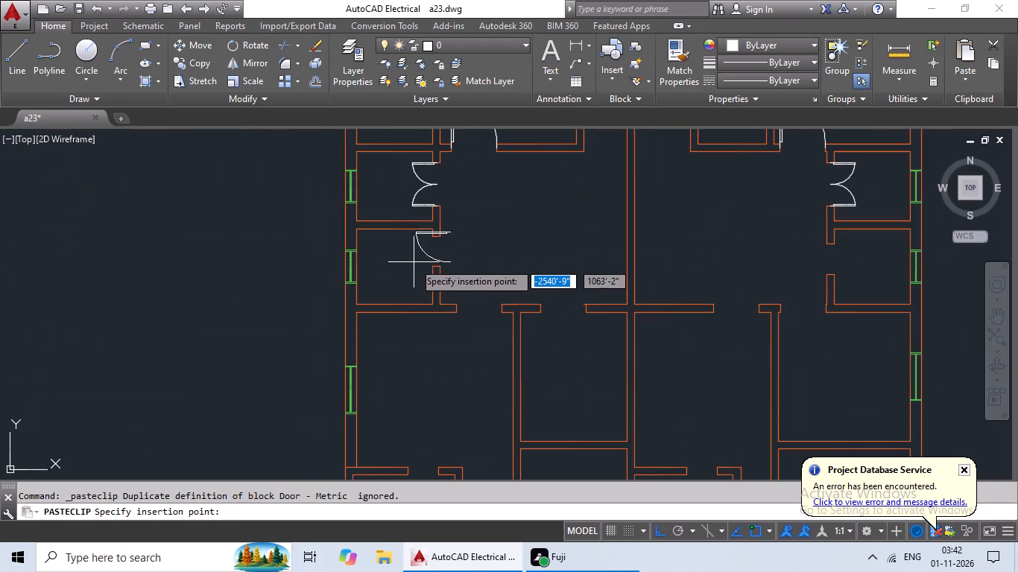
scroll(410, 271, "up", 3)
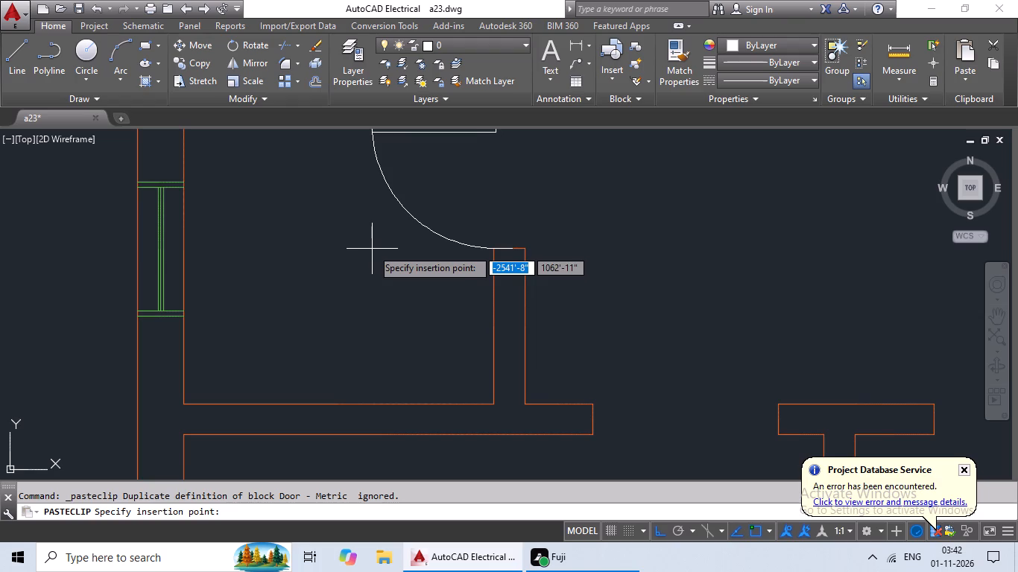
left_click(371, 249)
Mirror the spare toilet door beside the lower flat about a vertical line on its open side, erasing the source object.
scroll(482, 244, "down", 1)
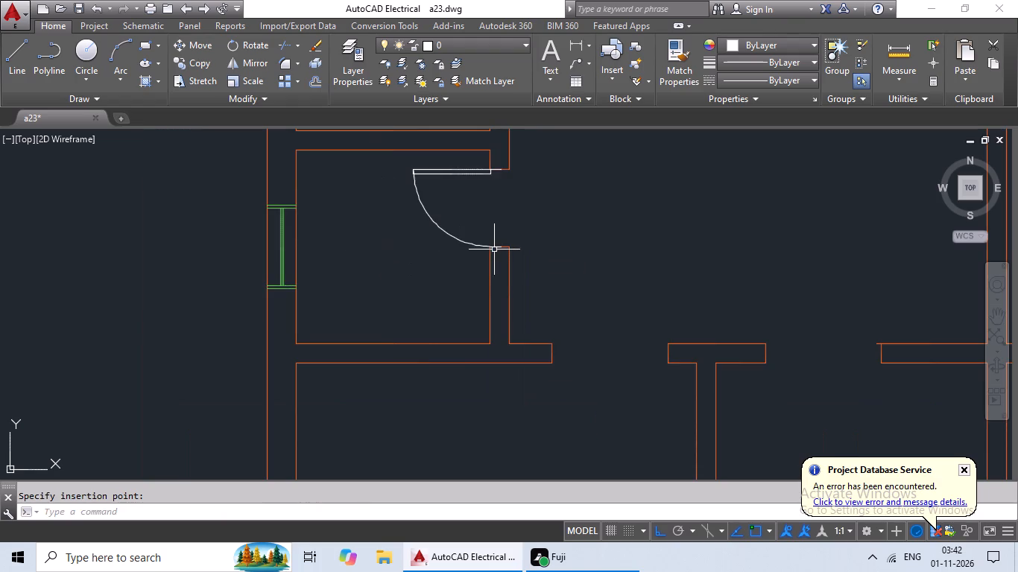
scroll(581, 244, "down", 3)
middle_click_drag(622, 272, 326, 292)
middle_click_drag(661, 320, 409, 284)
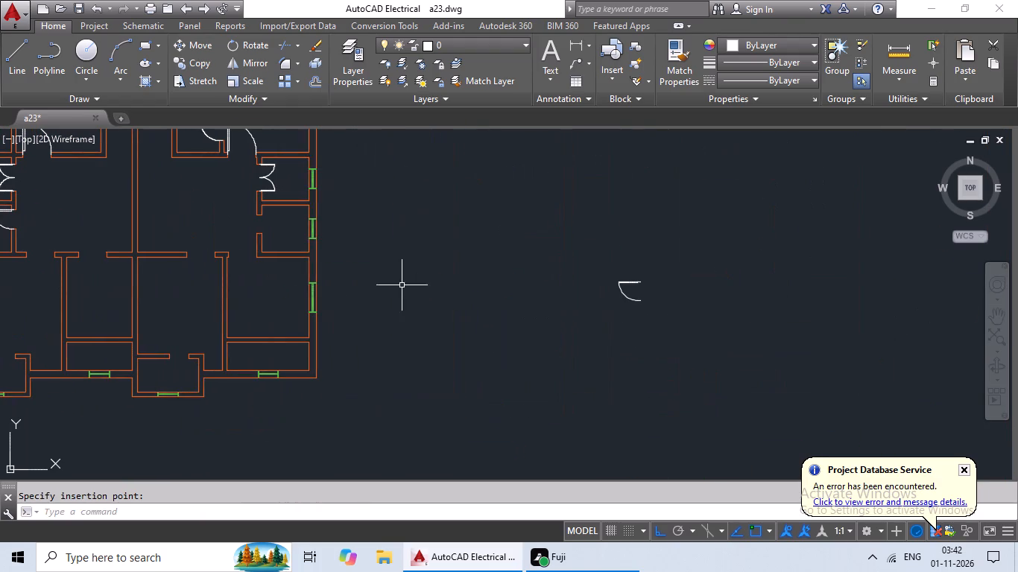
left_click(623, 296)
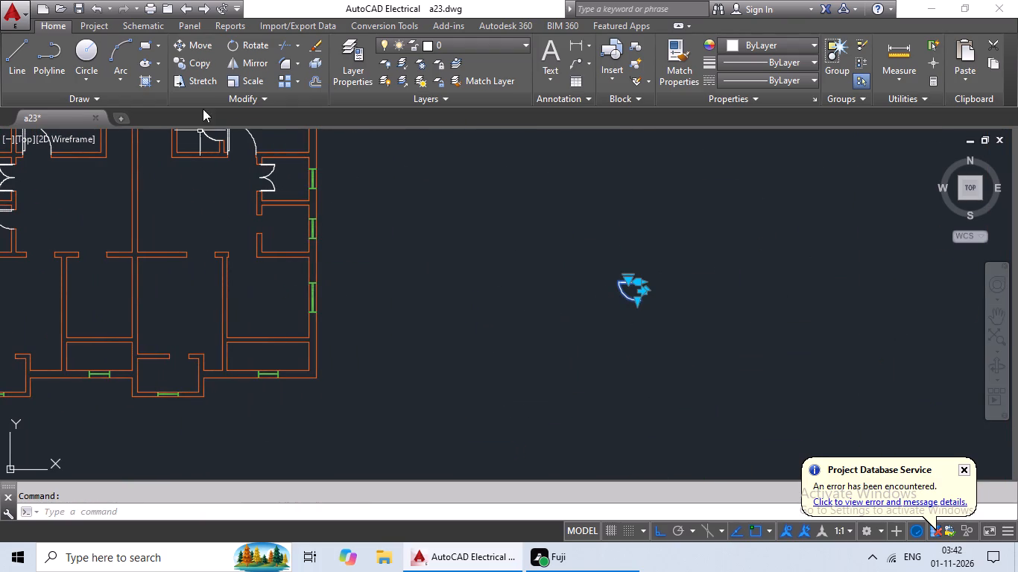
left_click(241, 68)
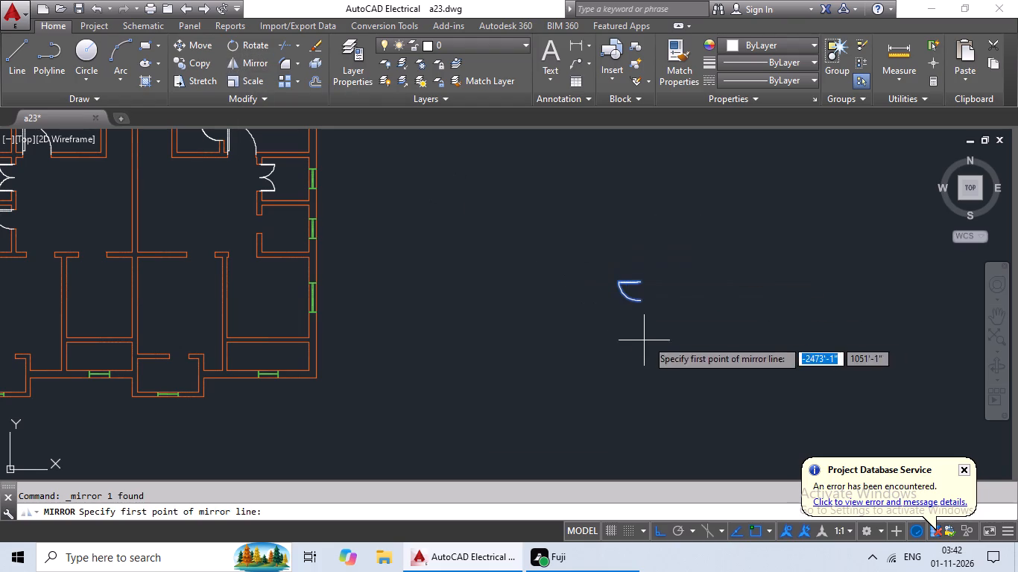
scroll(718, 300, "up", 3)
left_click_drag(466, 300, 470, 285)
left_click(491, 188)
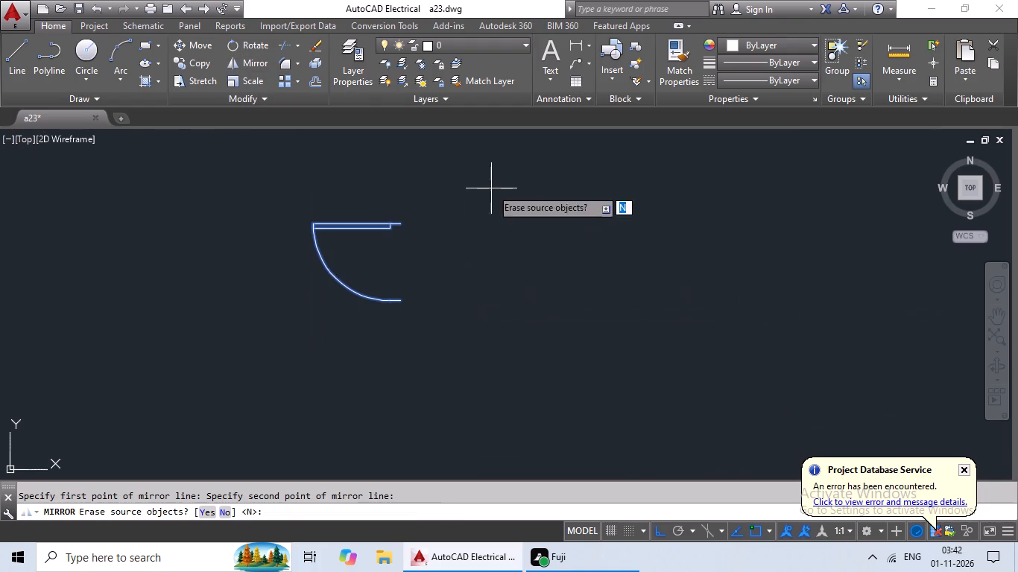
left_click(203, 520)
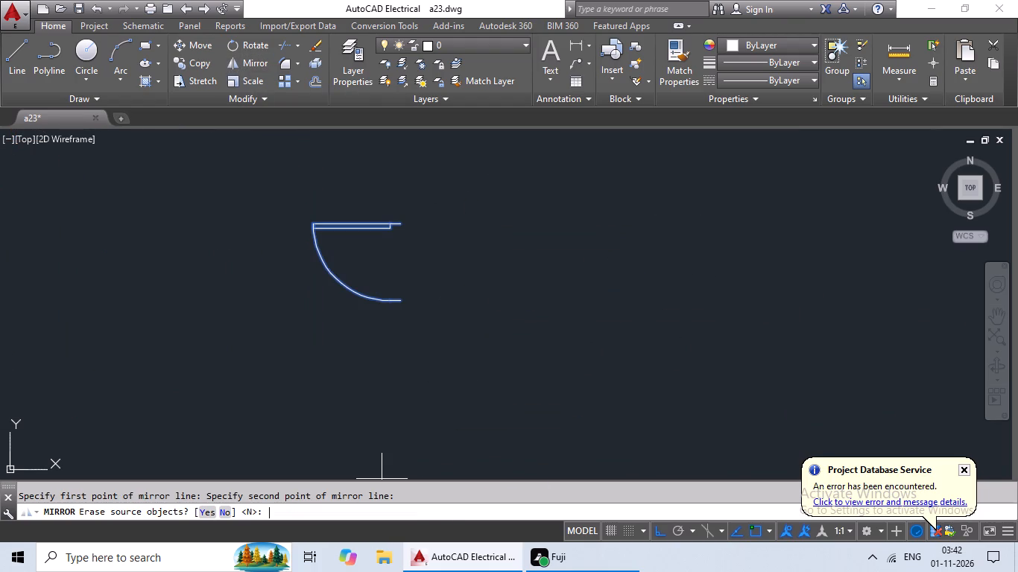
left_click(205, 515)
Copy the mirrored toilet door and paste it into the lower flat's toilet opening below the deck on the duct side.
left_click(595, 277)
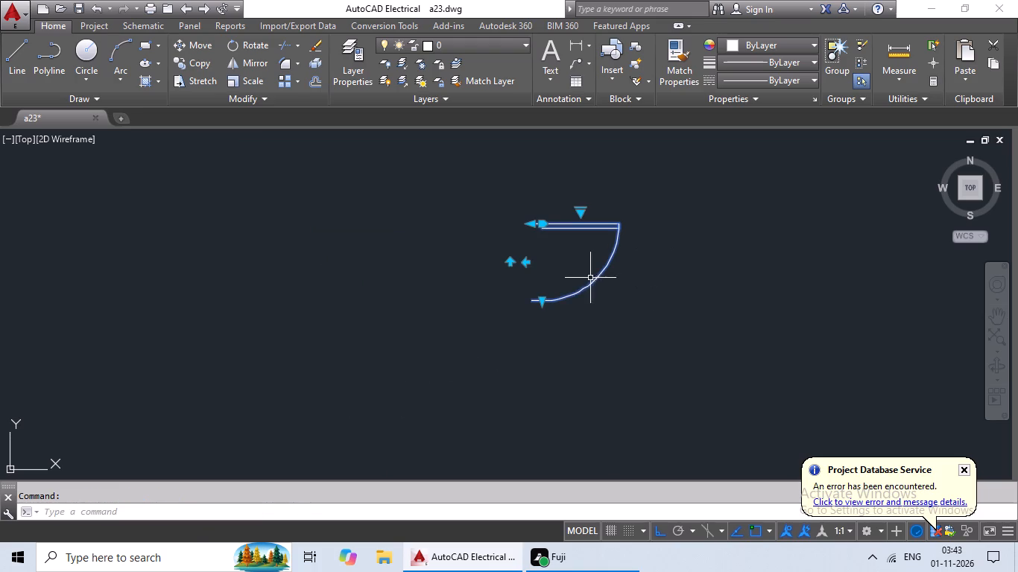
key("ctrl+c")
key("ctrl+v")
scroll(575, 286, "down", 3, "ctrl")
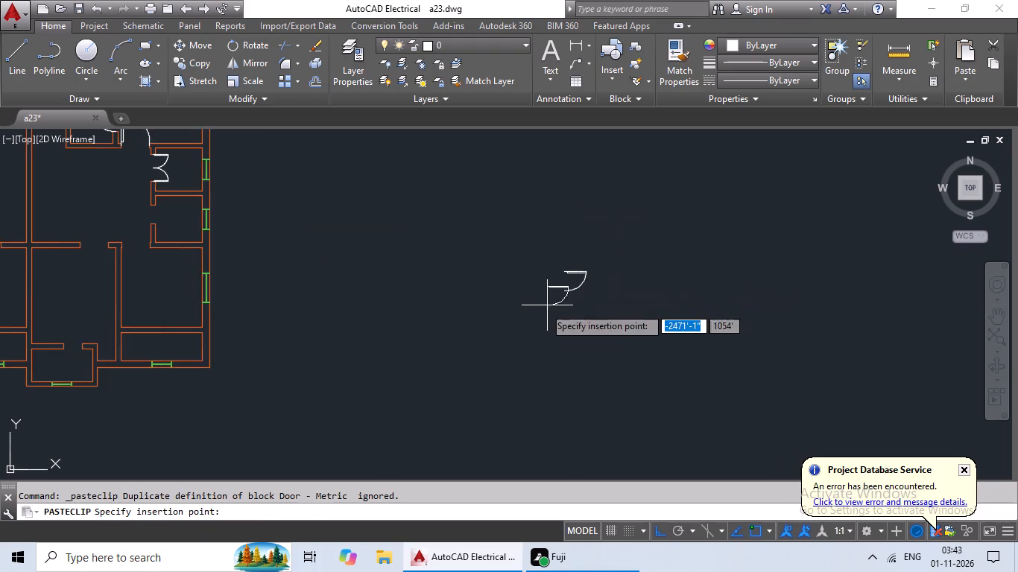
middle_click_drag(539, 311, 801, 293)
scroll(647, 332, "down", 1)
scroll(510, 245, "up", 4)
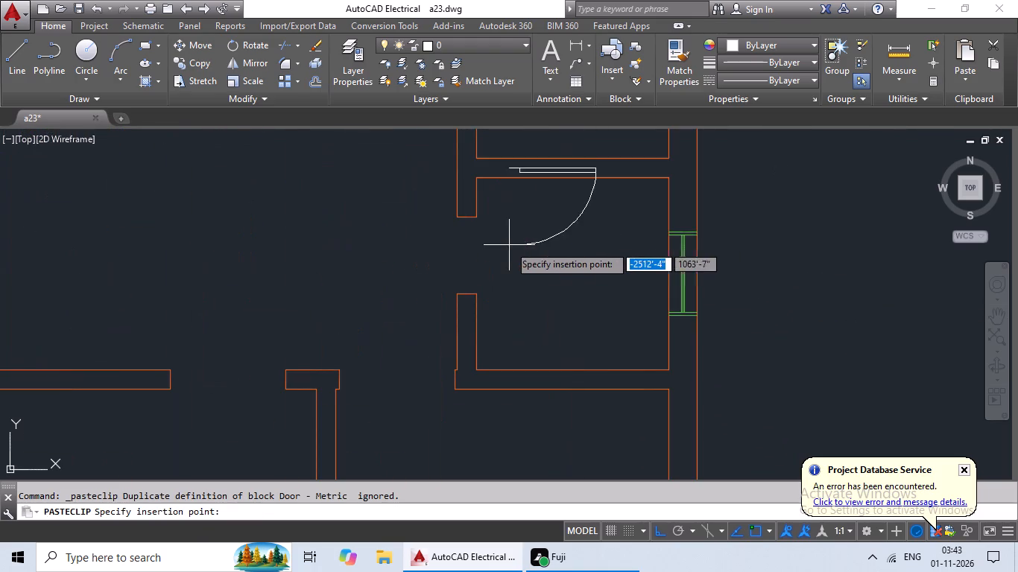
scroll(461, 285, "up", 4)
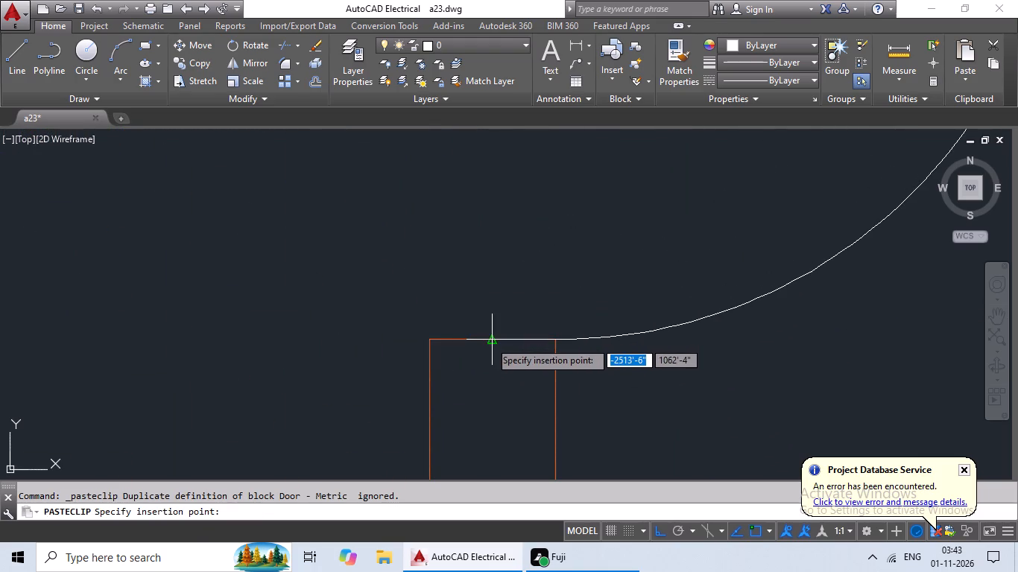
left_click(491, 341)
Copy the bedroom door just above the duct and paste it into the lower bedroom's hall opening on the staircase side.
scroll(610, 311, "down", 6)
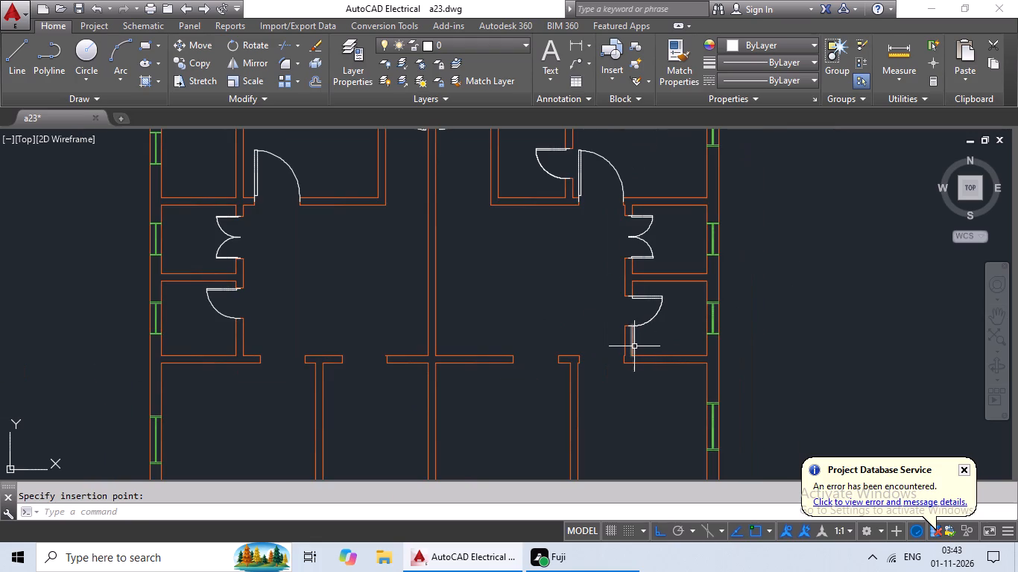
scroll(618, 316, "down", 2)
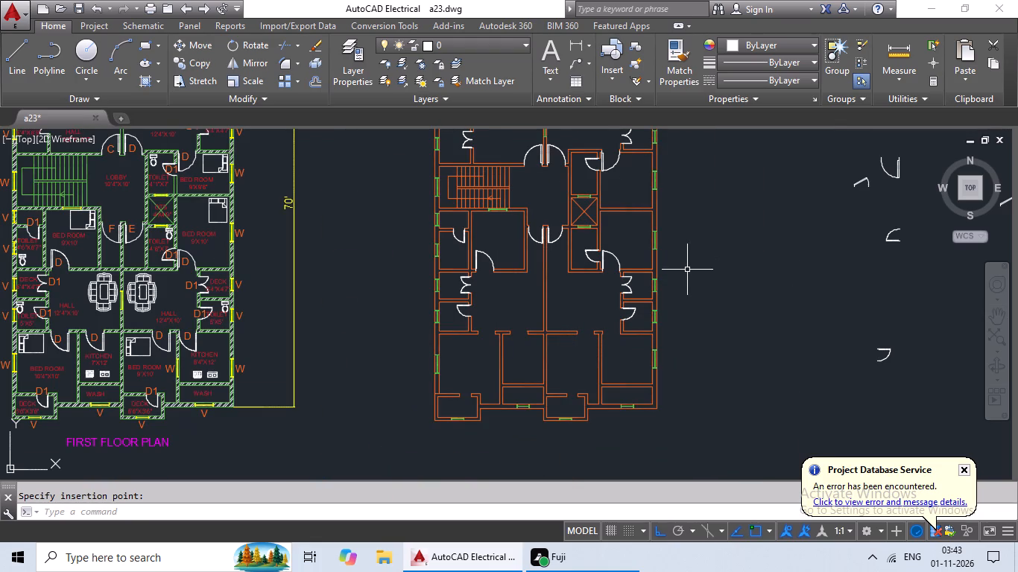
left_click(608, 168)
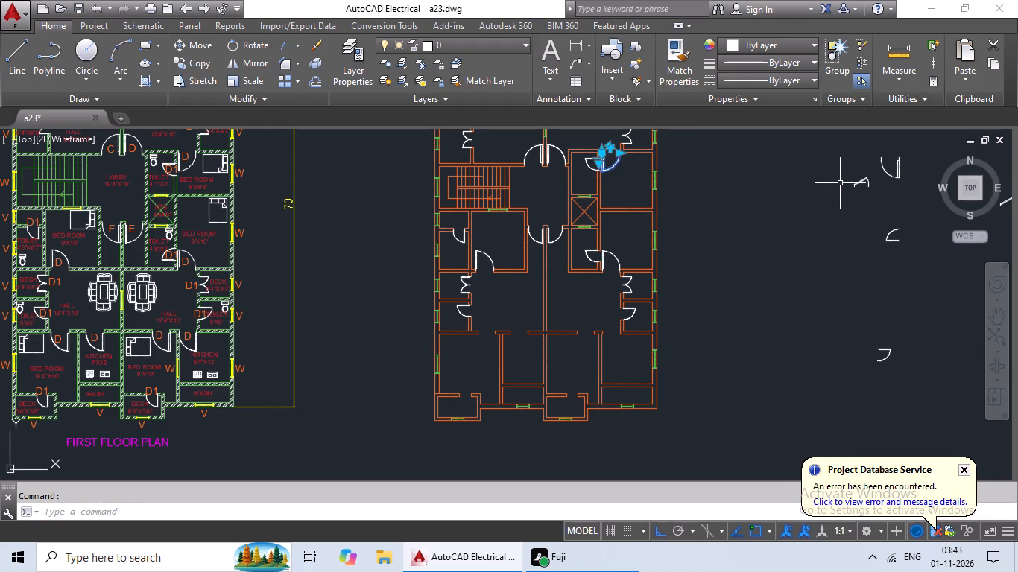
key("ctrl+c")
key("ctrl+v")
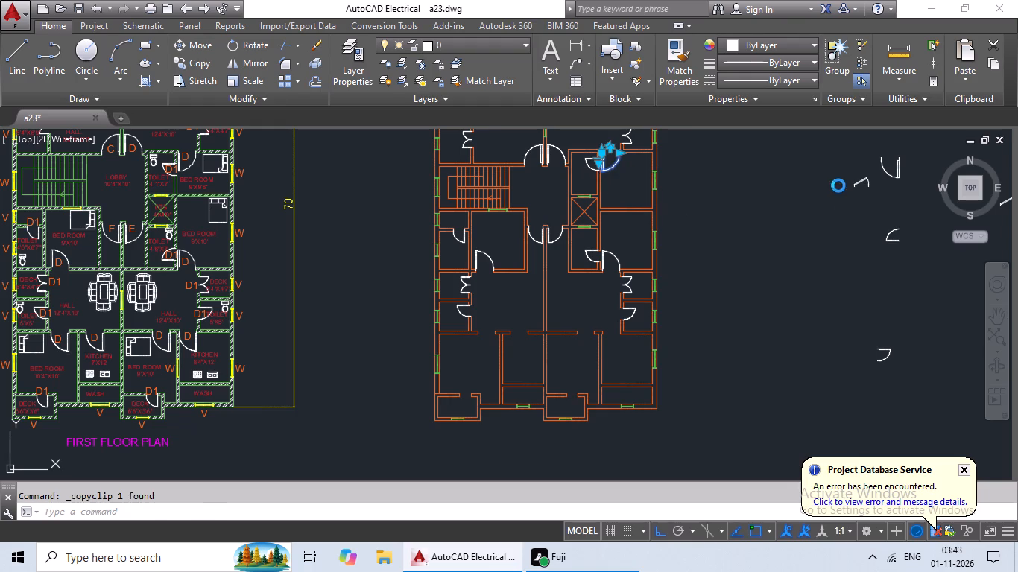
scroll(499, 375, "up", 2)
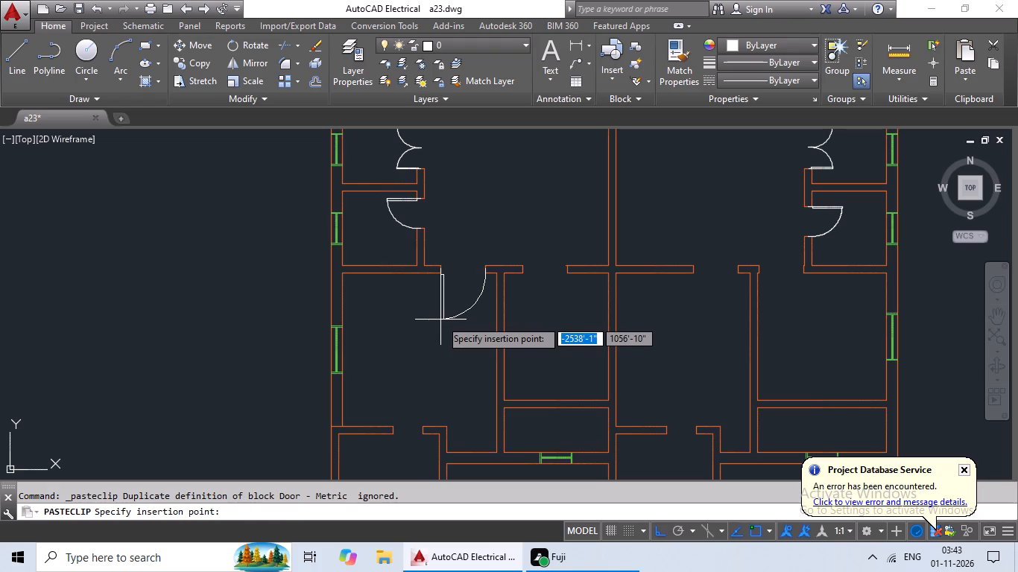
left_click(440, 320)
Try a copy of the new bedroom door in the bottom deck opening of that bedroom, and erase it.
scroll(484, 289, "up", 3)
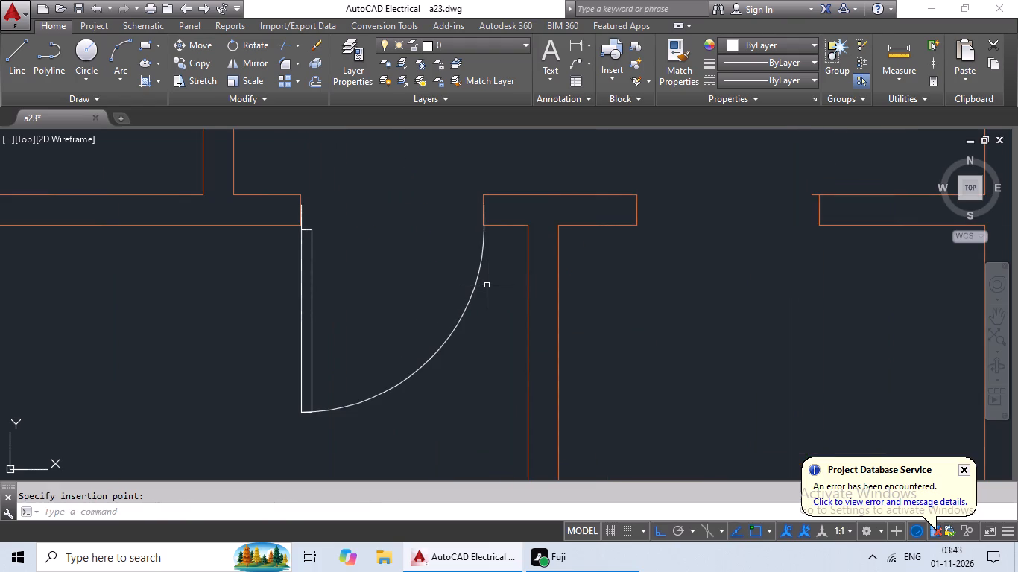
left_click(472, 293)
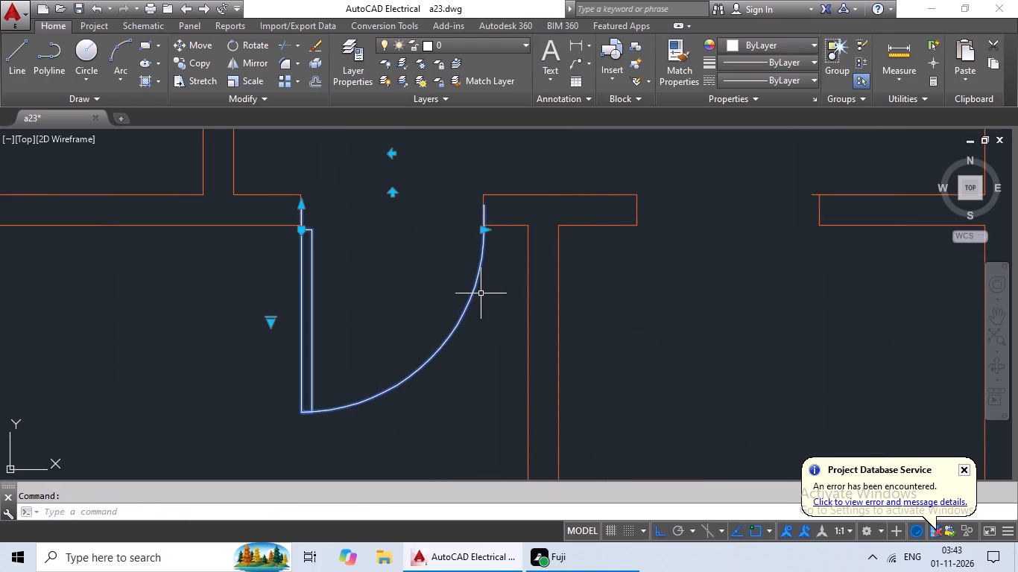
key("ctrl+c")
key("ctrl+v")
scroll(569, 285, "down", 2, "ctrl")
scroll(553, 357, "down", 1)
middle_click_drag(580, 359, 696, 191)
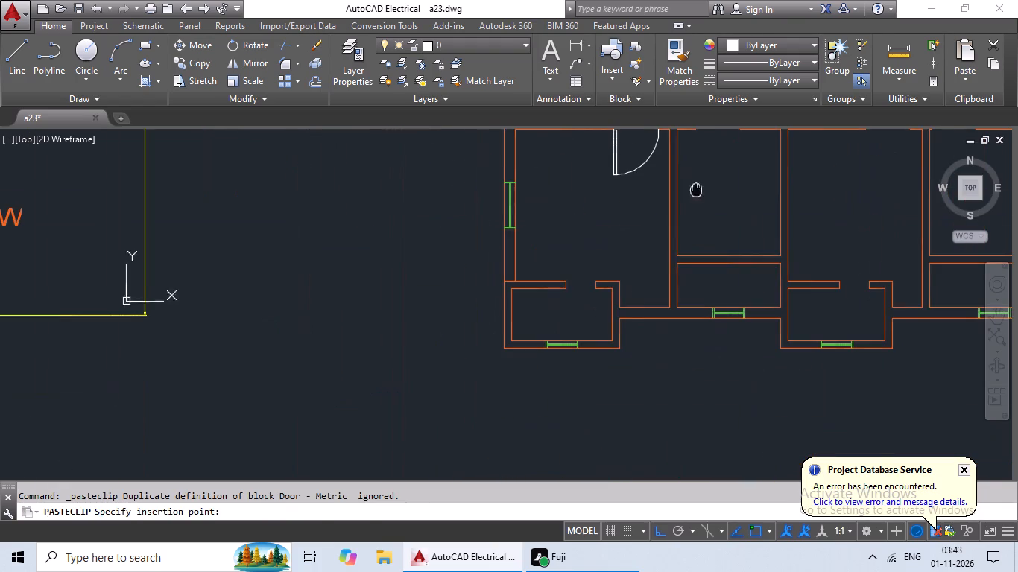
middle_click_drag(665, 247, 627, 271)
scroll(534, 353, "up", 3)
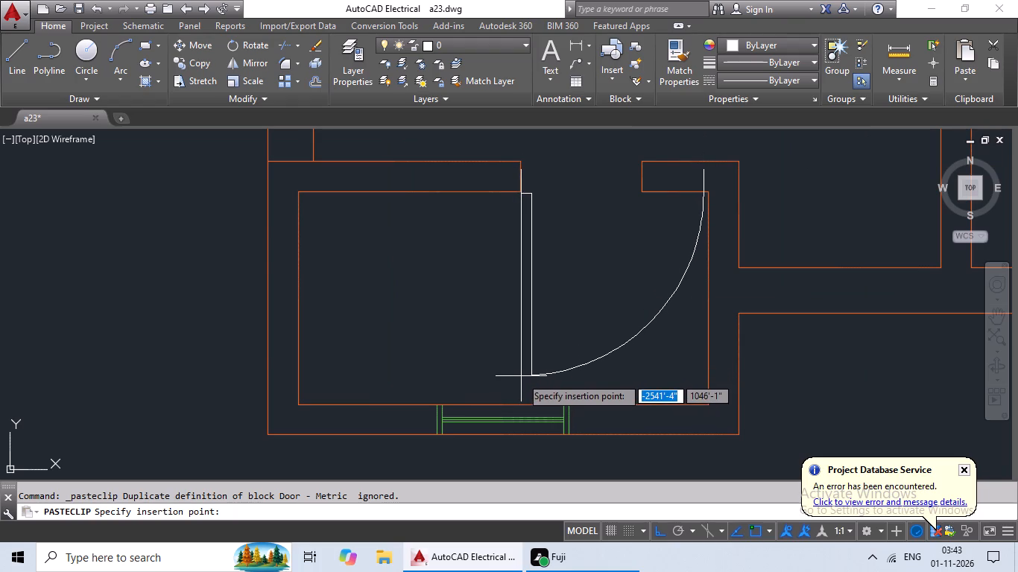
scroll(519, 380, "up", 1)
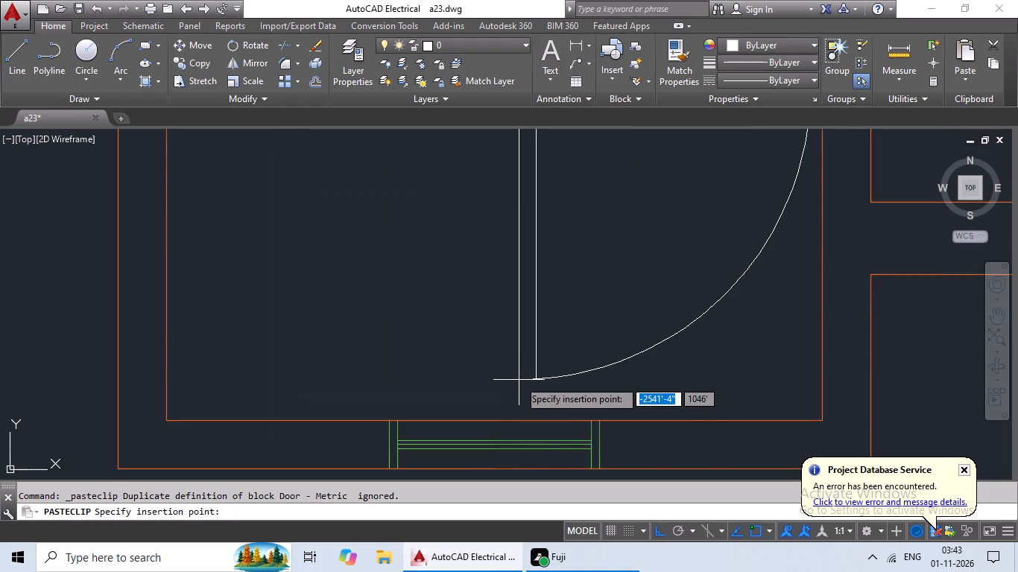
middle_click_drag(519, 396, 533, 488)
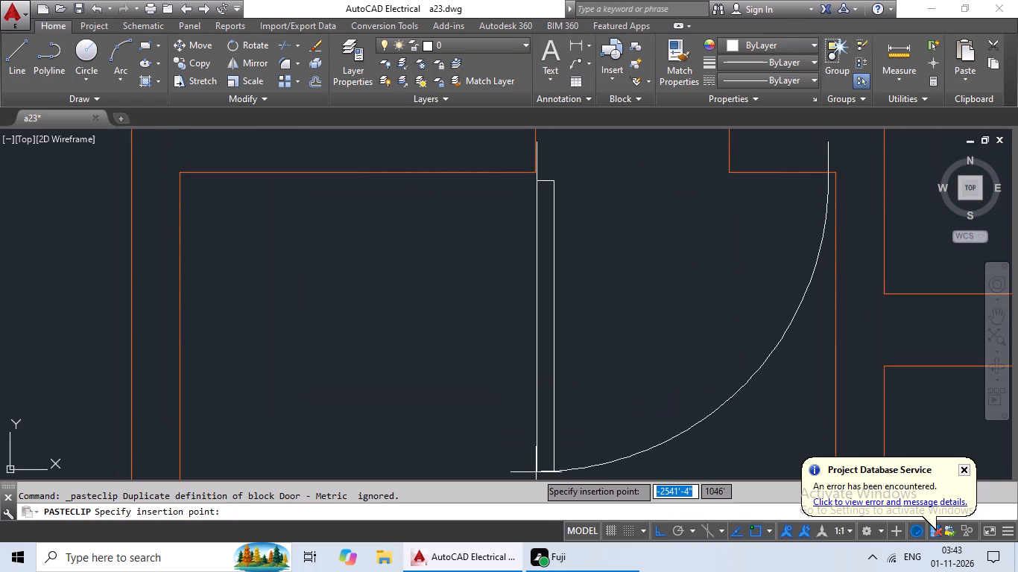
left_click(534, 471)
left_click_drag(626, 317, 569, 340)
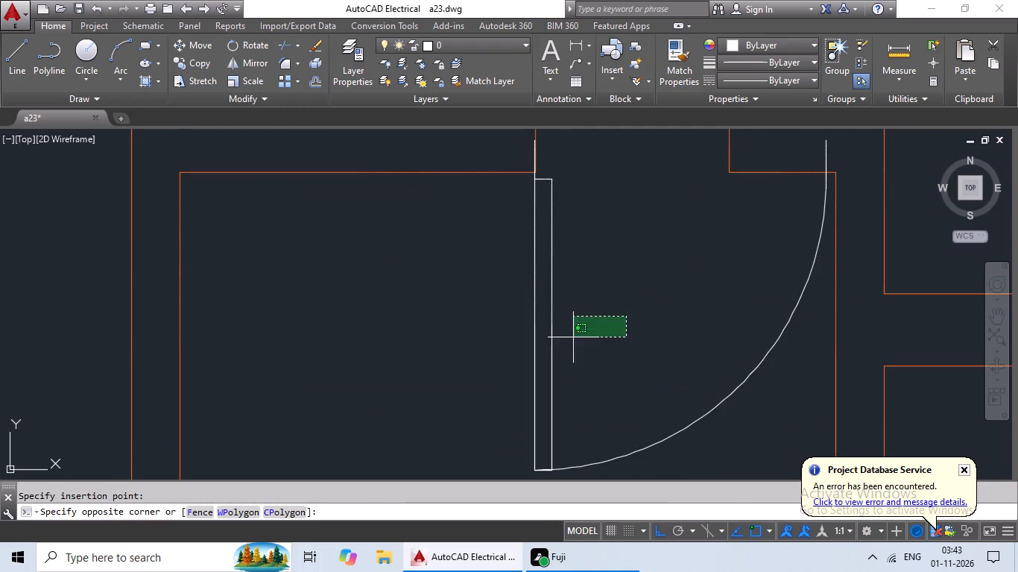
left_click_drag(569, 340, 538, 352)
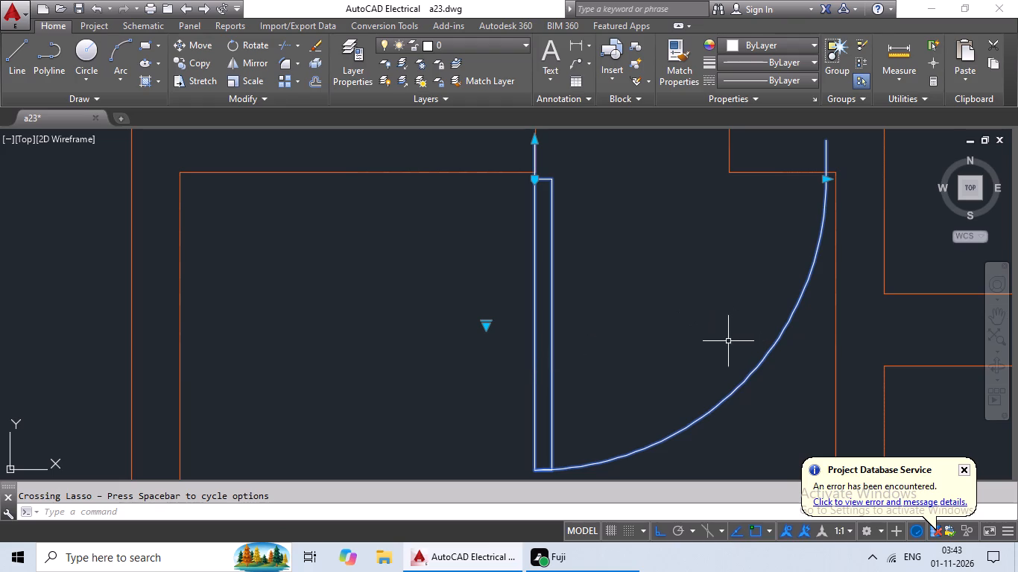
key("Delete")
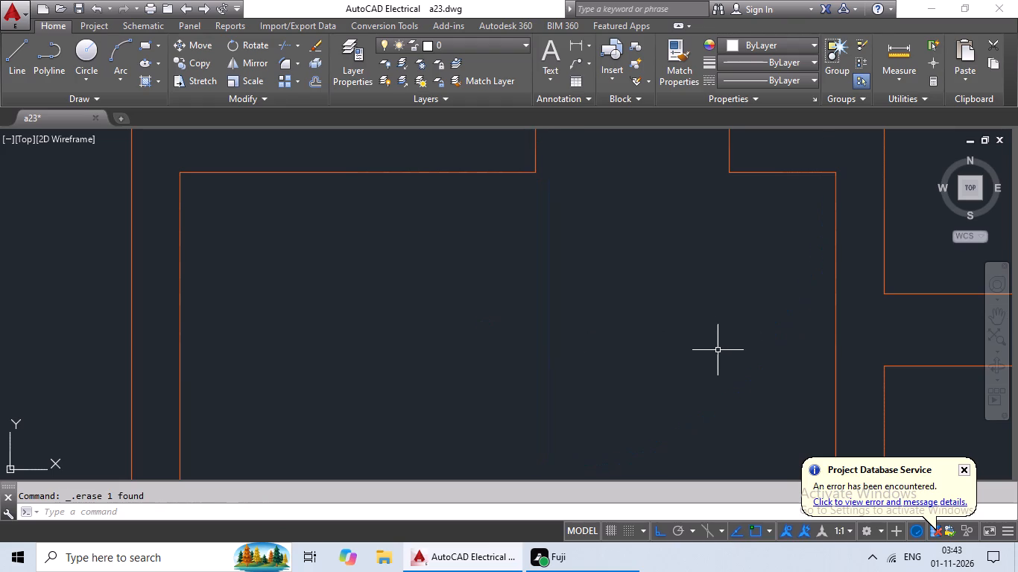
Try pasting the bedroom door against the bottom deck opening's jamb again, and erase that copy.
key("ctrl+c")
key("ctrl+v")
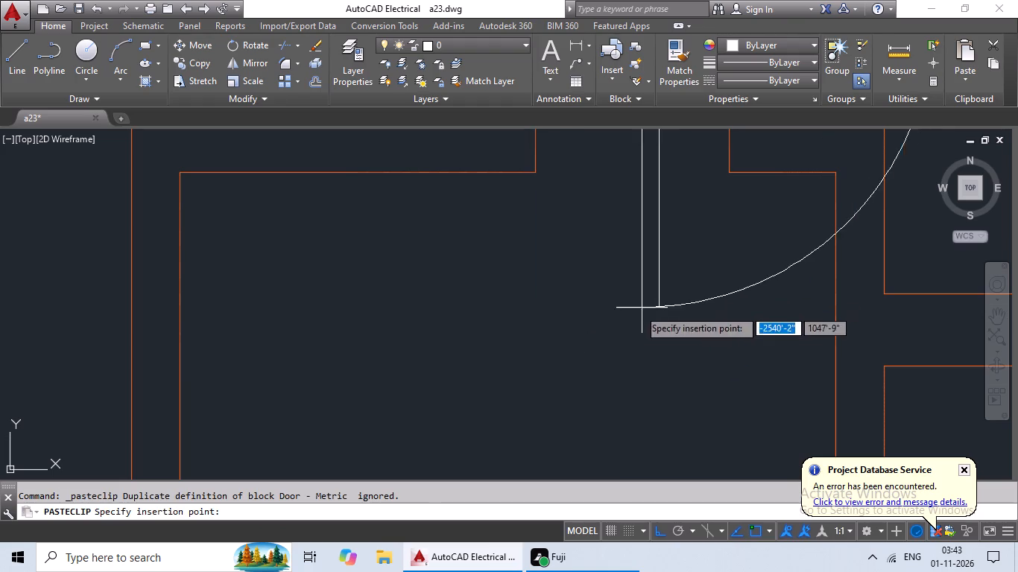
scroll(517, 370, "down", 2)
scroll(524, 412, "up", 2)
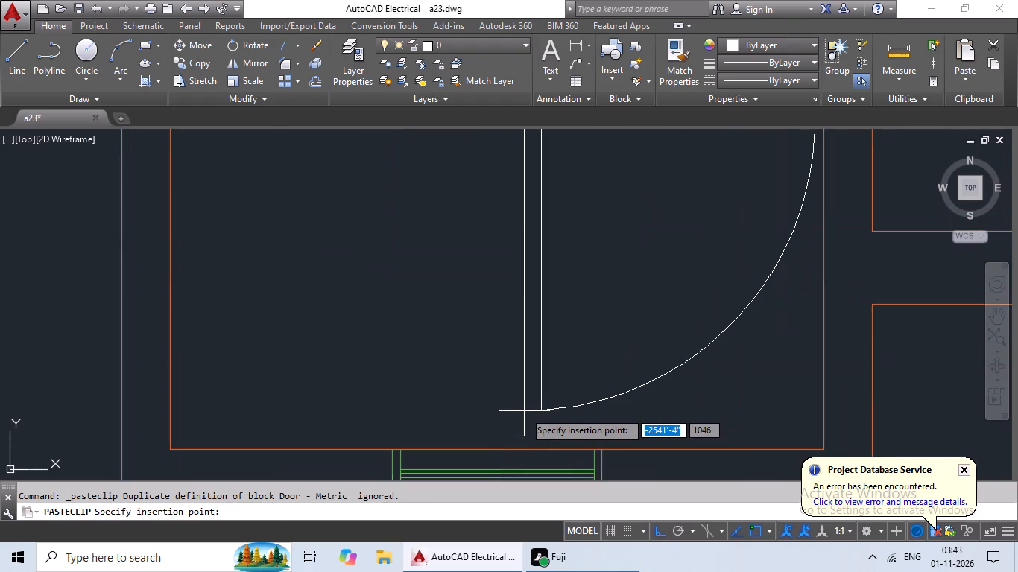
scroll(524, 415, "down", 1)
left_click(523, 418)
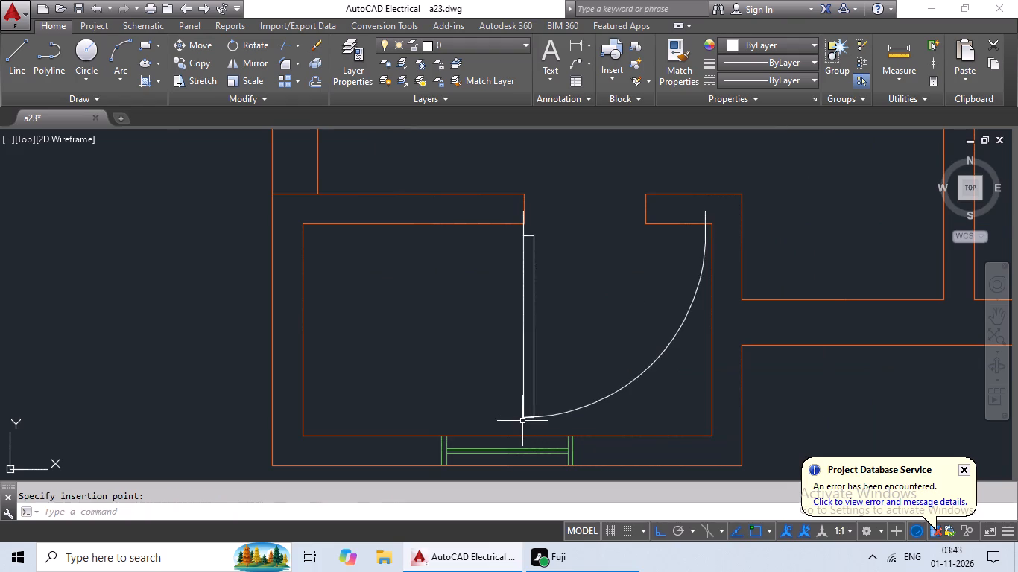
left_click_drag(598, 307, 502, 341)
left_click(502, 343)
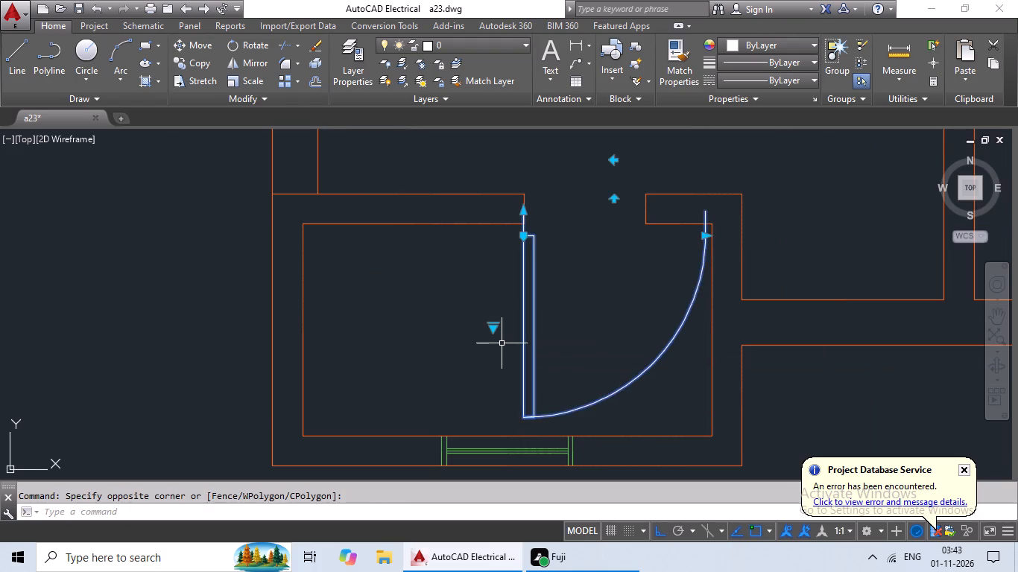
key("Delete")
Paste the bedroom door into the staircase-side bottom deck opening, with its leaf aligned to the west jamb.
key("ctrl+c")
key("ctrl+v")
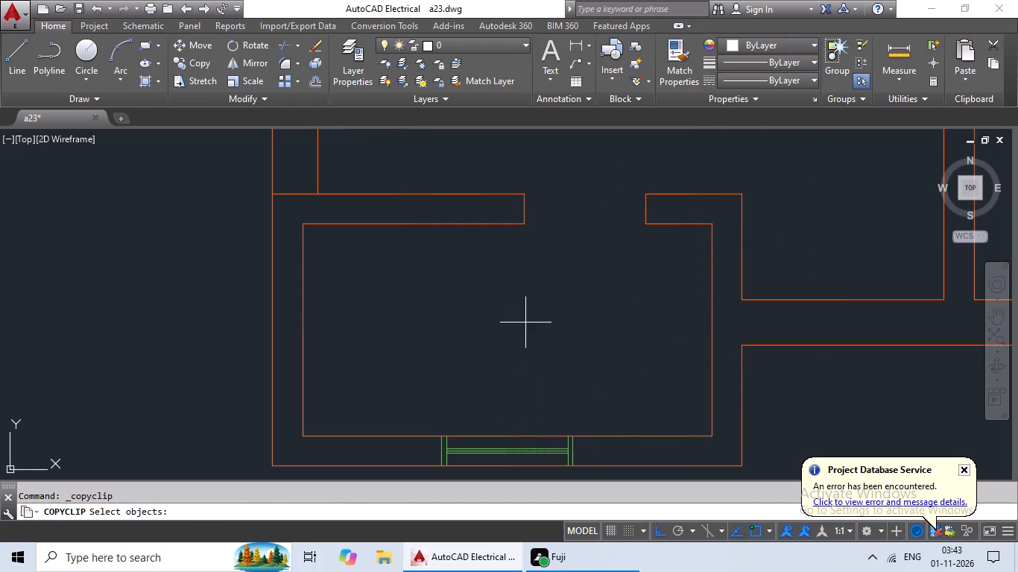
scroll(525, 410, "down", 2)
scroll(526, 419, "up", 3)
scroll(529, 418, "down", 2)
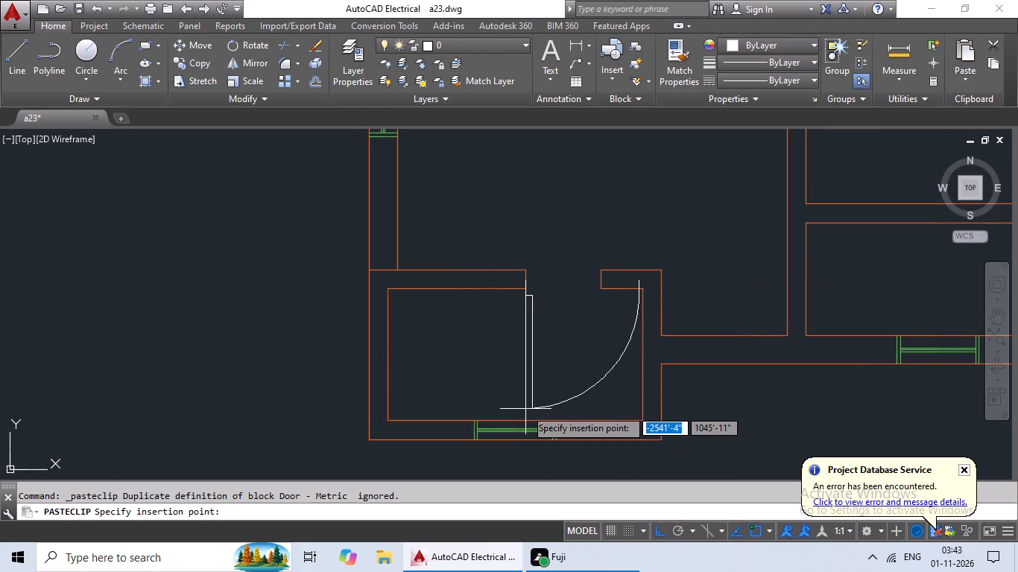
left_click(525, 408)
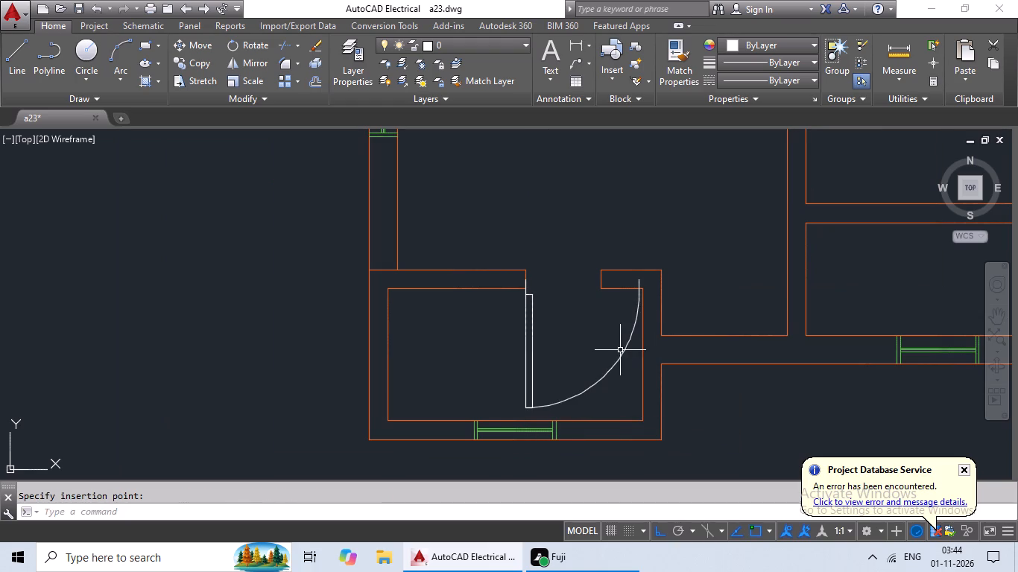
Scale the deck door by reference about its jamb end, from 3'-0" to 2'-0", to fit the opening.
left_click(620, 357)
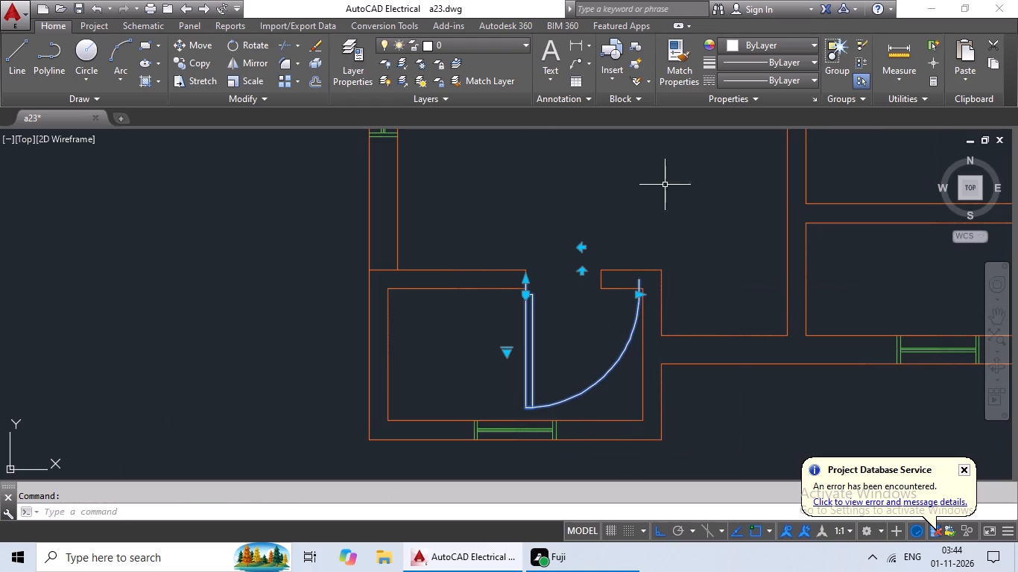
left_click(255, 83)
scroll(508, 296, "up", 2)
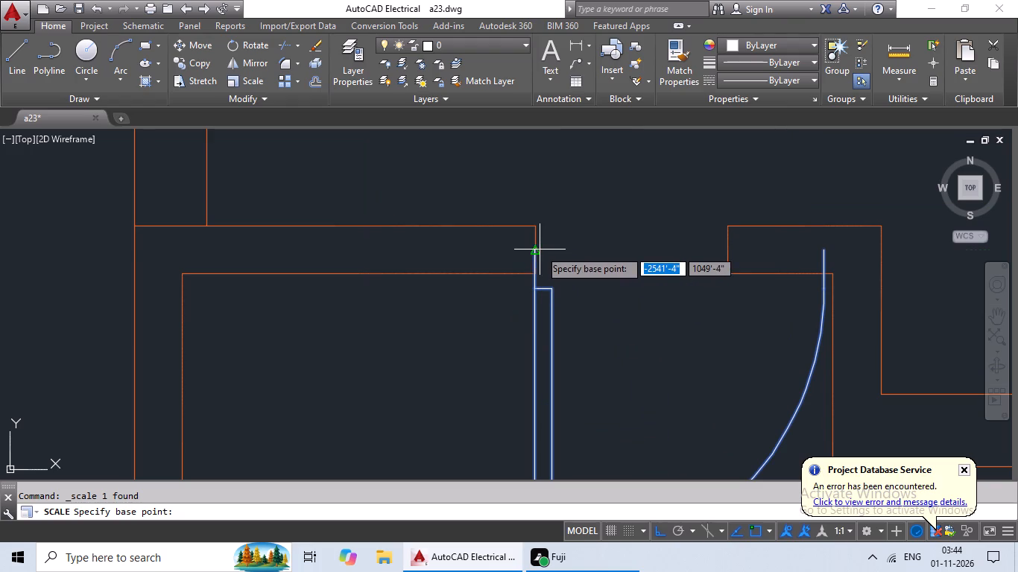
left_click(534, 249)
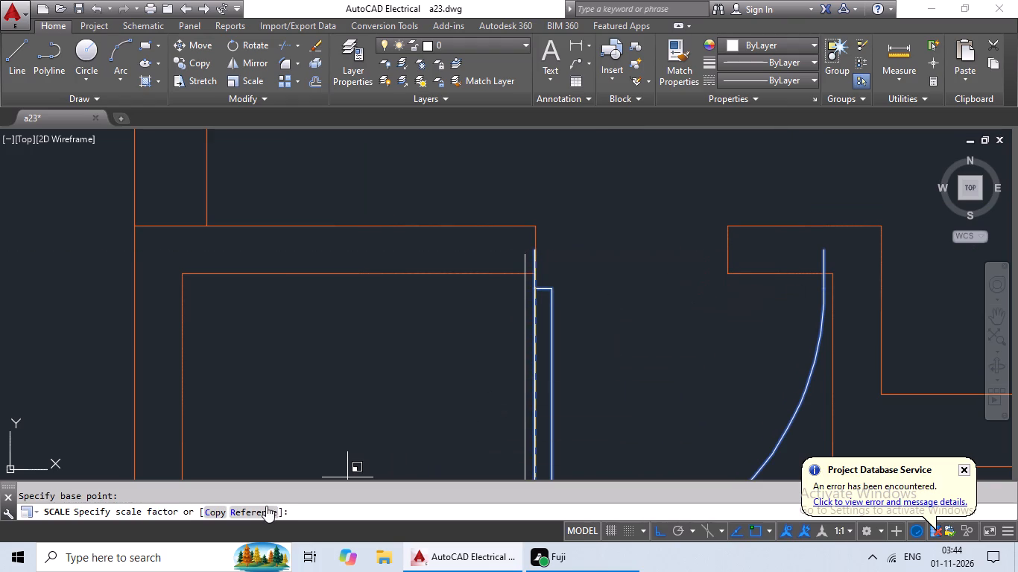
left_click(262, 511)
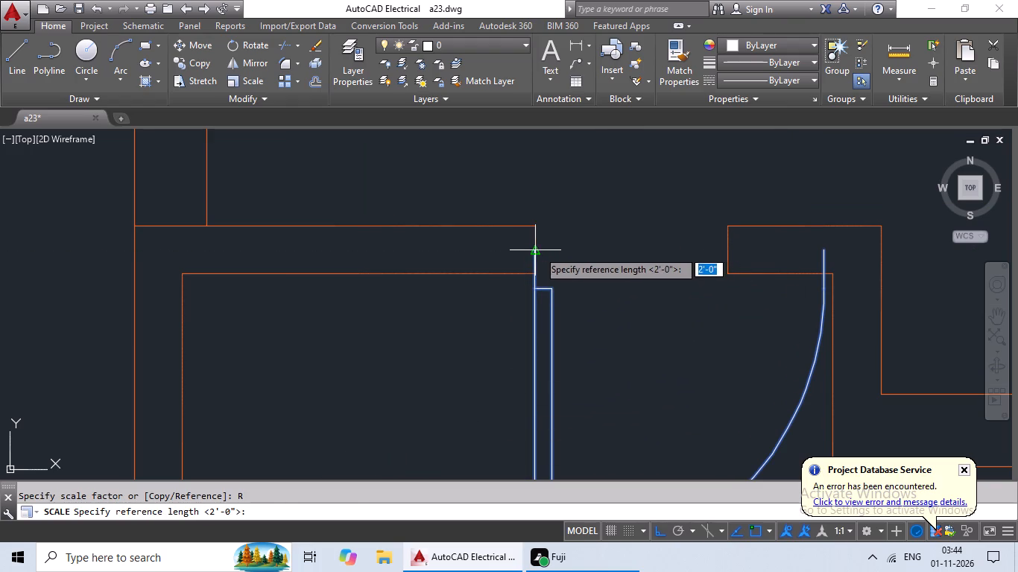
left_click(532, 251)
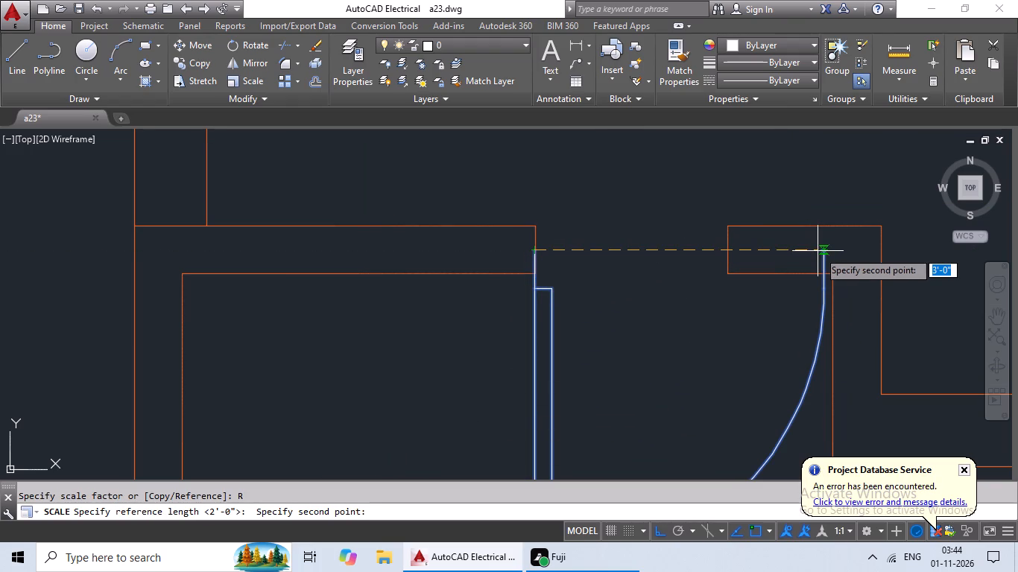
left_click(828, 254)
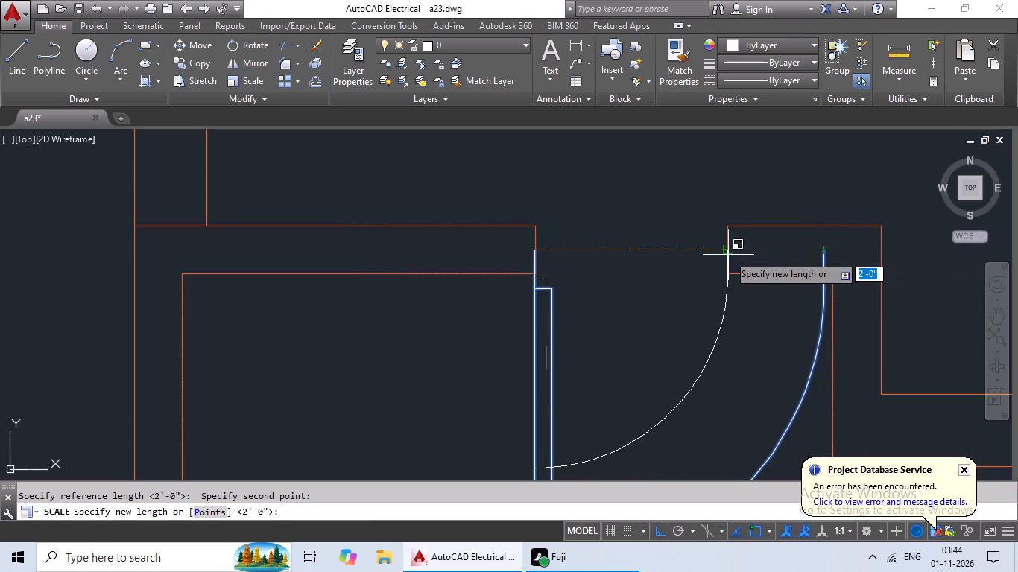
left_click(731, 252)
Copy the bottom-row west bedroom door and paste it into the adjacent west kitchen opening, aligned to its west jamb.
scroll(770, 284, "down", 4)
middle_click_drag(785, 288, 448, 327)
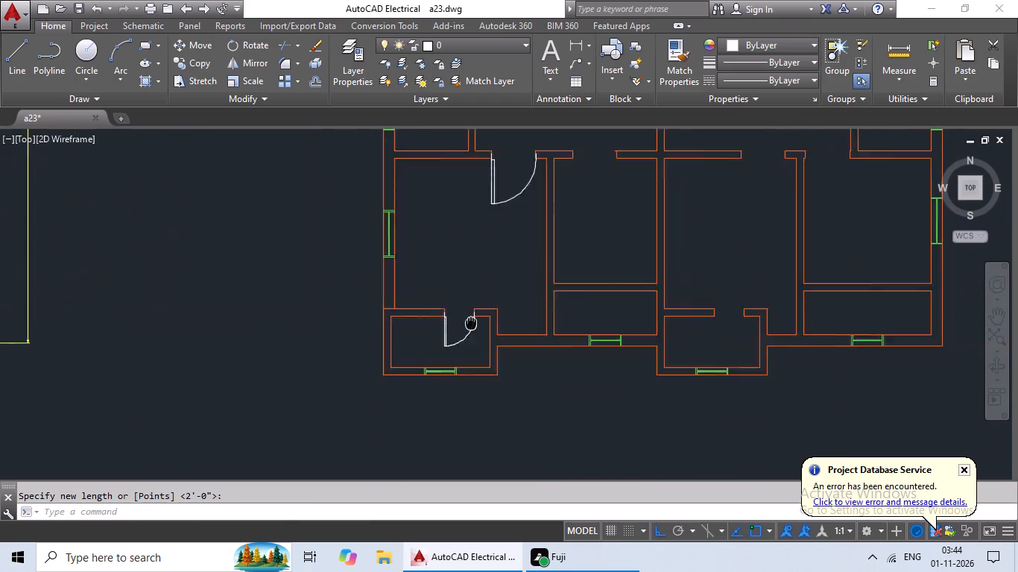
middle_click_drag(448, 327, 407, 329)
scroll(473, 283, "down", 3)
middle_click_drag(548, 244, 497, 282)
scroll(452, 331, "up", 3)
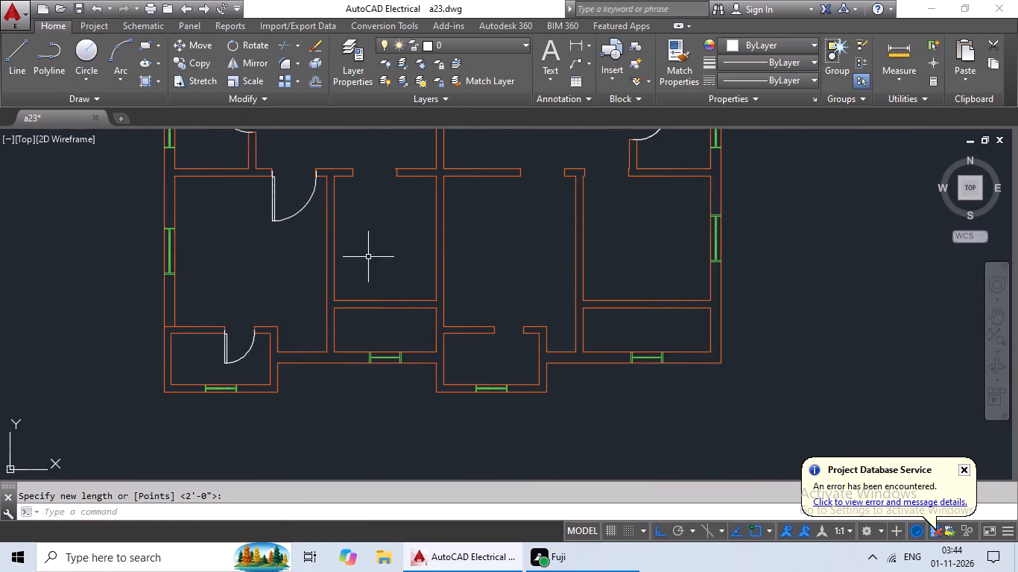
left_click(314, 195)
key("ctrl+c")
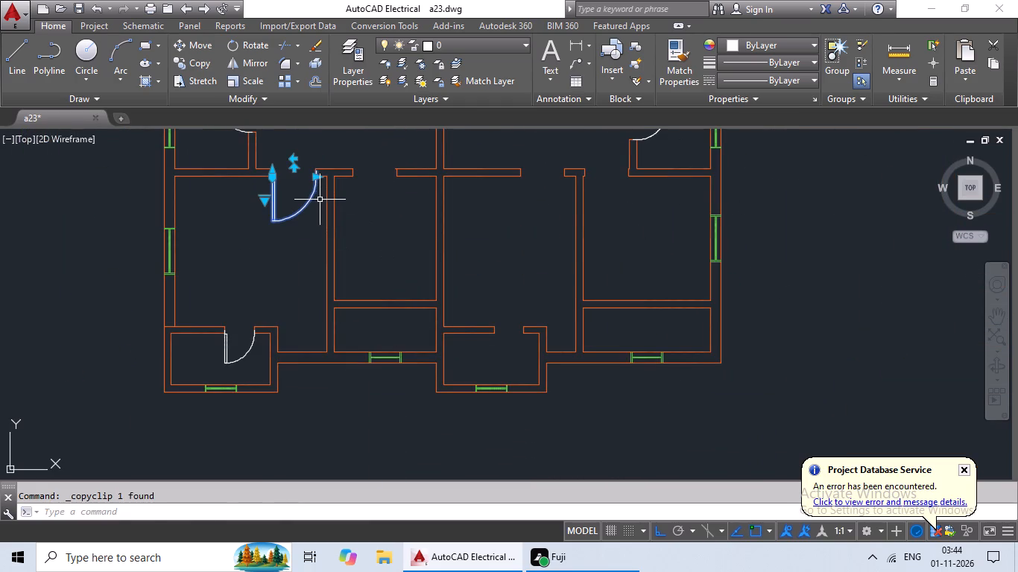
key("ctrl+v")
scroll(354, 220, "up", 1)
middle_click_drag(352, 220, 352, 320)
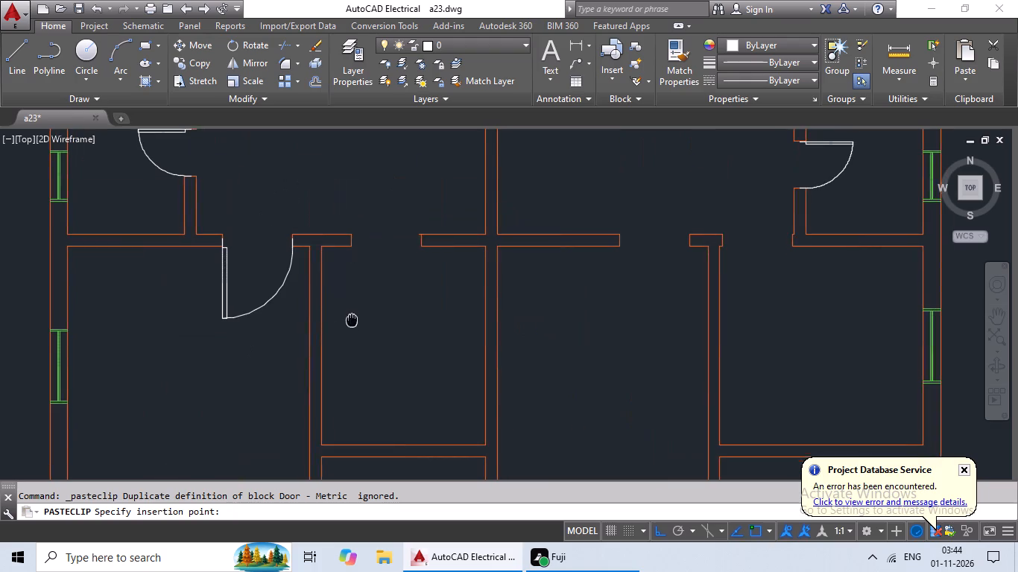
middle_click_drag(352, 320, 352, 321)
scroll(352, 323, "up", 1)
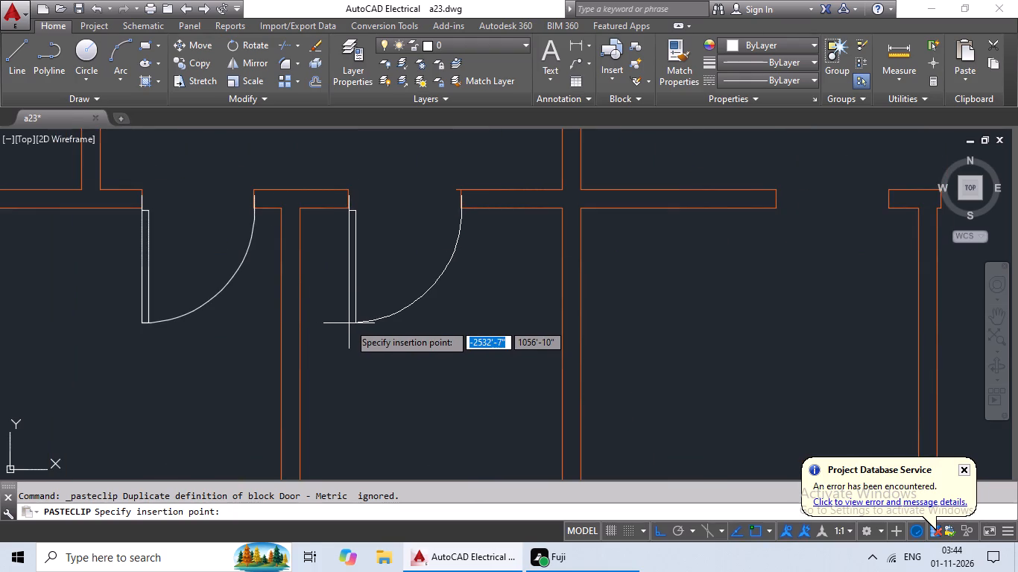
left_click(348, 324)
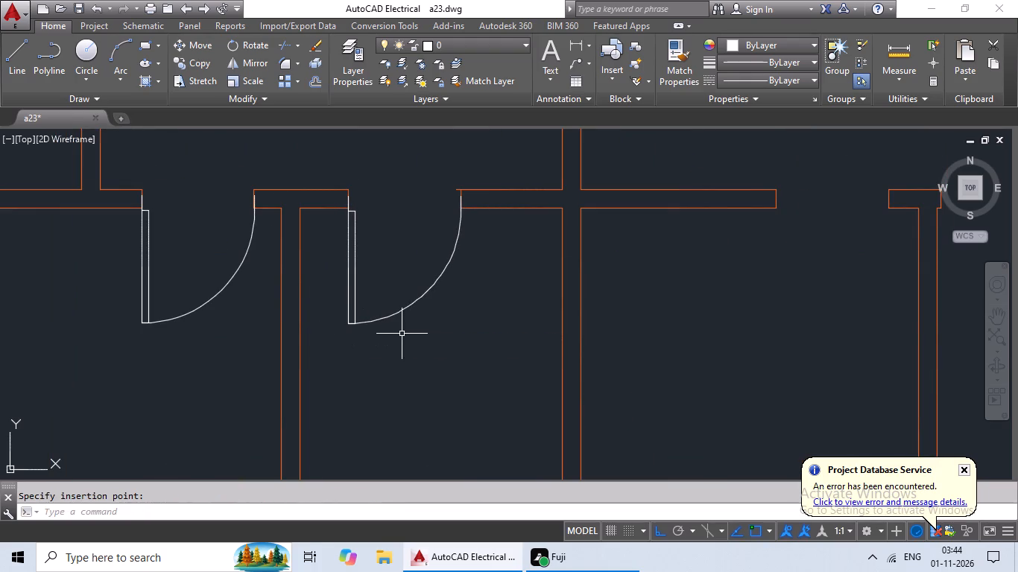
Paste another copy of the bedroom door into the east bedroom's opening in the same wall, aligned to its west jamb.
key("ctrl+v")
scroll(543, 360, "down", 1)
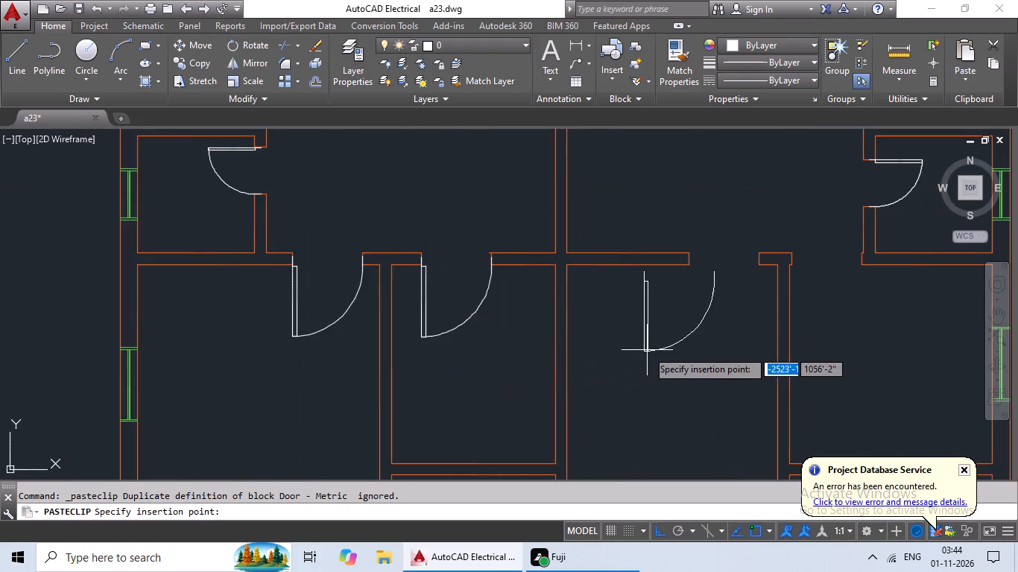
scroll(648, 349, "down", 1)
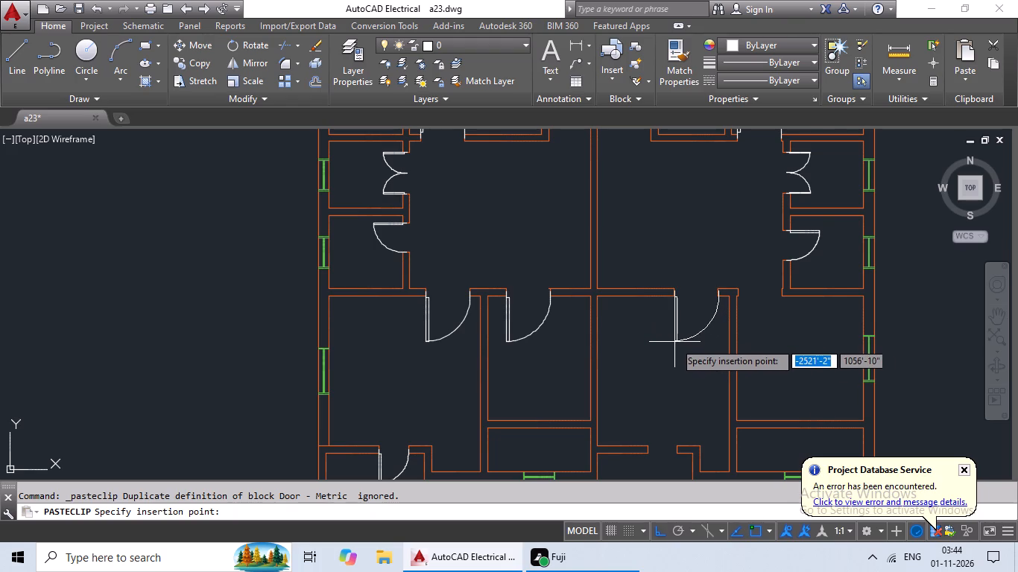
left_click(674, 342)
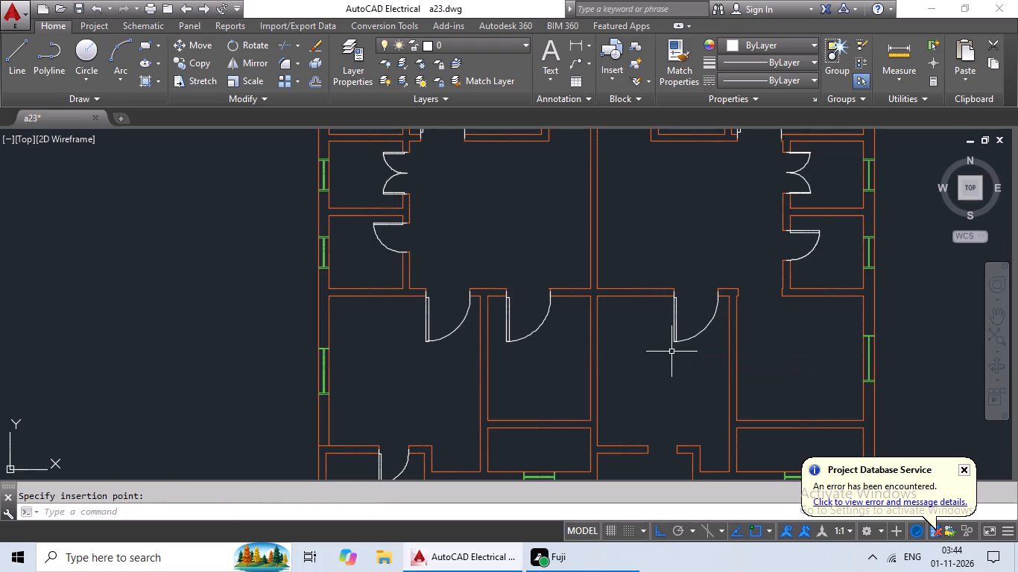
Paste another copy of the bedroom door at the east kitchen opening, with its leaf near the west jamb.
key("ctrl+v")
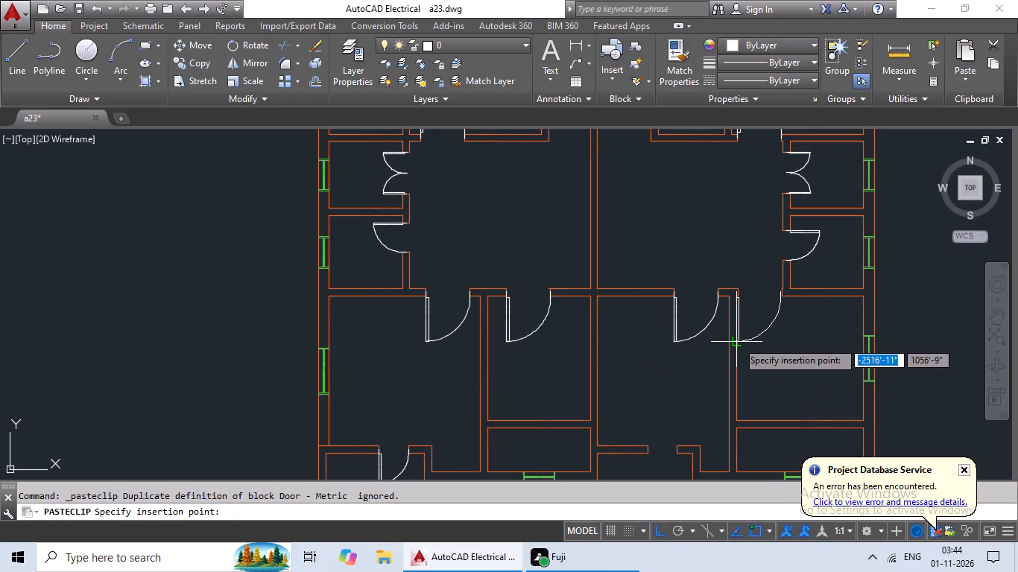
scroll(738, 340, "up", 1)
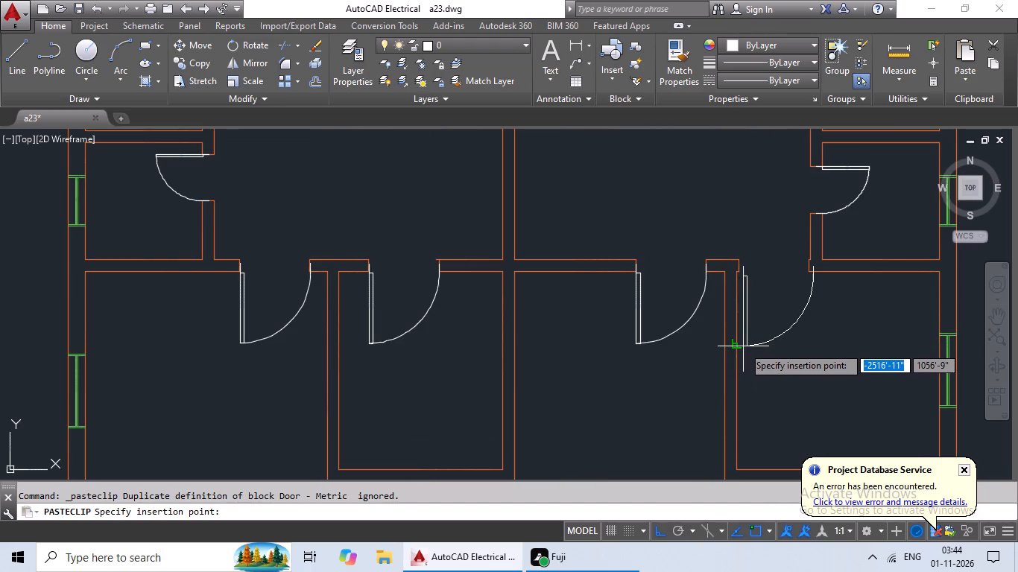
scroll(736, 346, "up", 3)
middle_click_drag(739, 361, 609, 509)
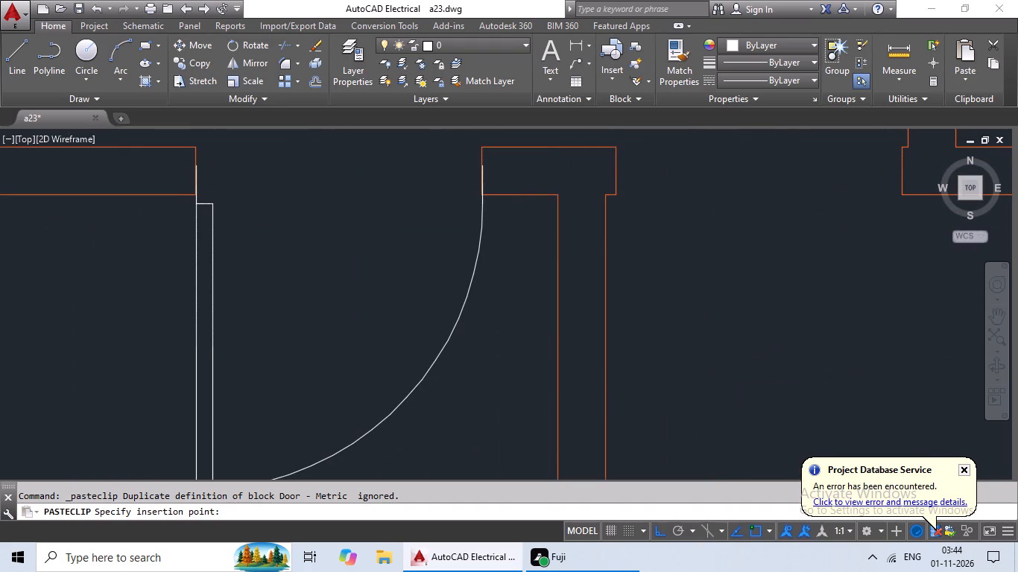
scroll(664, 349, "down", 4)
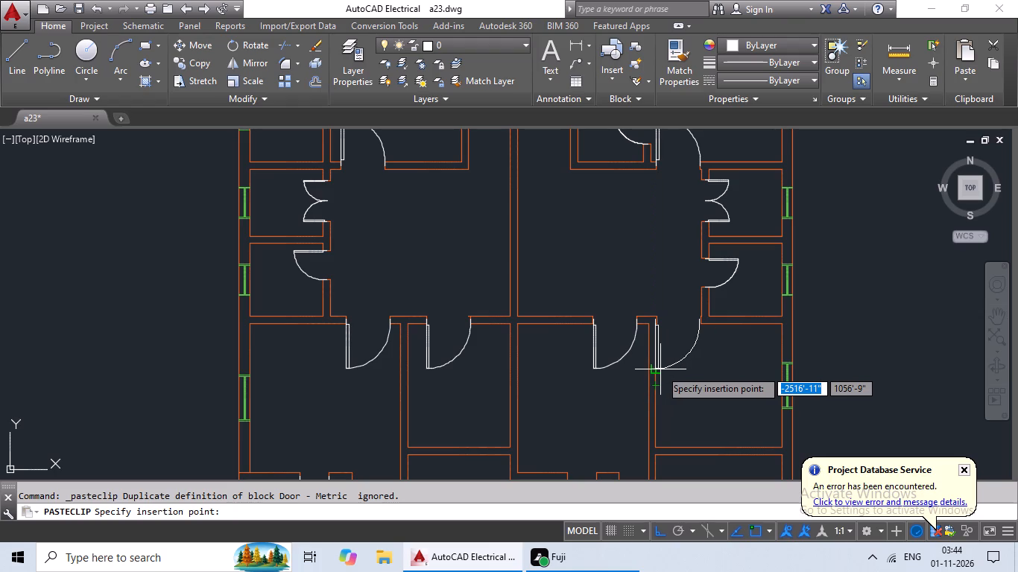
scroll(664, 367, "up", 3)
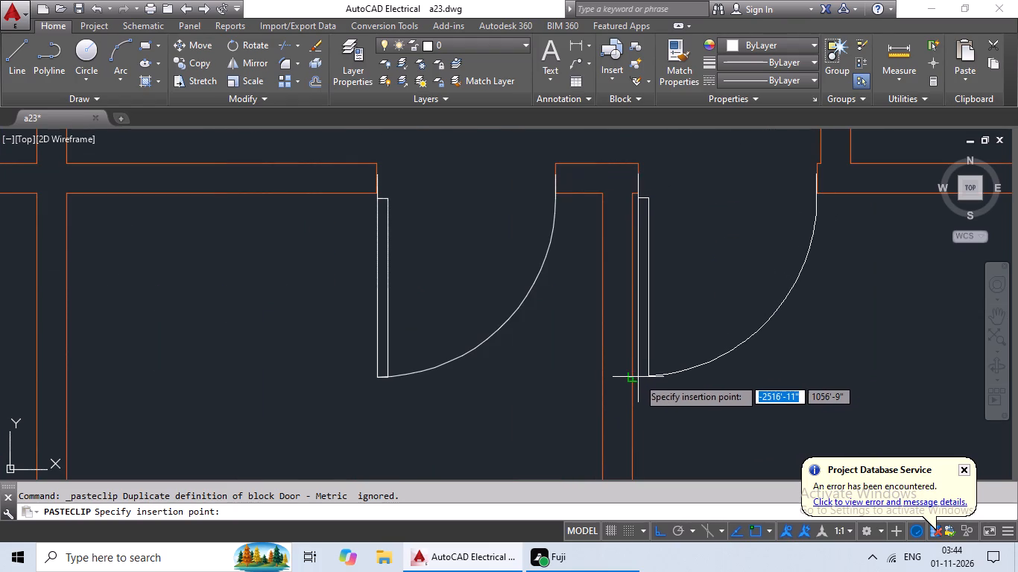
left_click(638, 378)
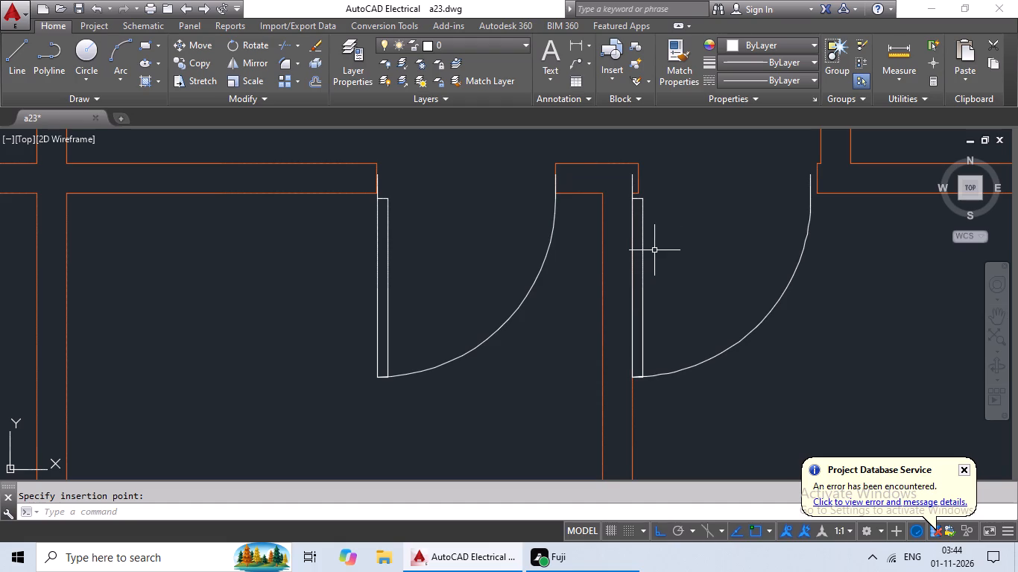
Shift the east kitchen door with Stretch, from its upper leaf-side endpoint to the opening's west jamb.
left_click(642, 268)
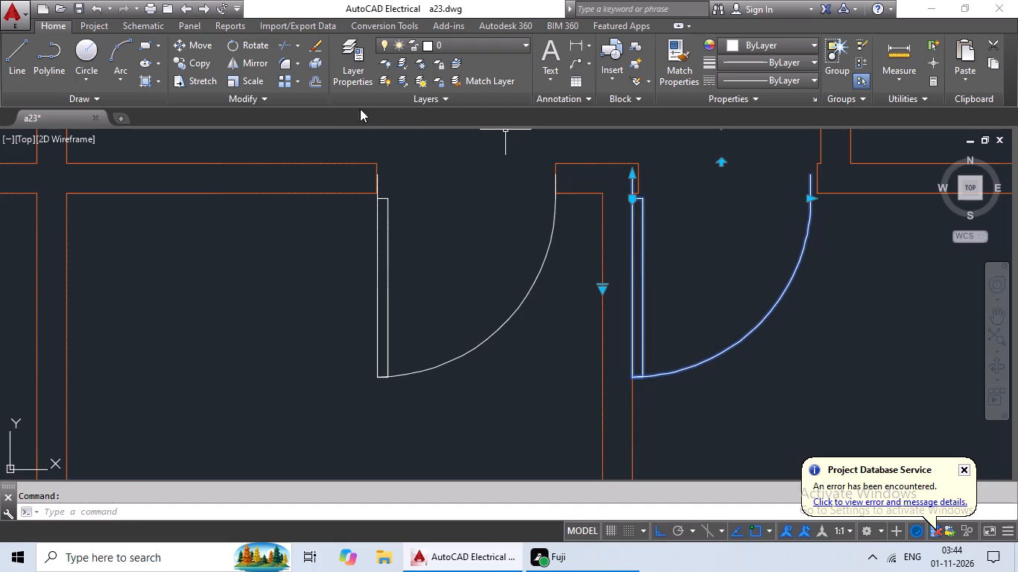
left_click(203, 76)
scroll(640, 195, "up", 2)
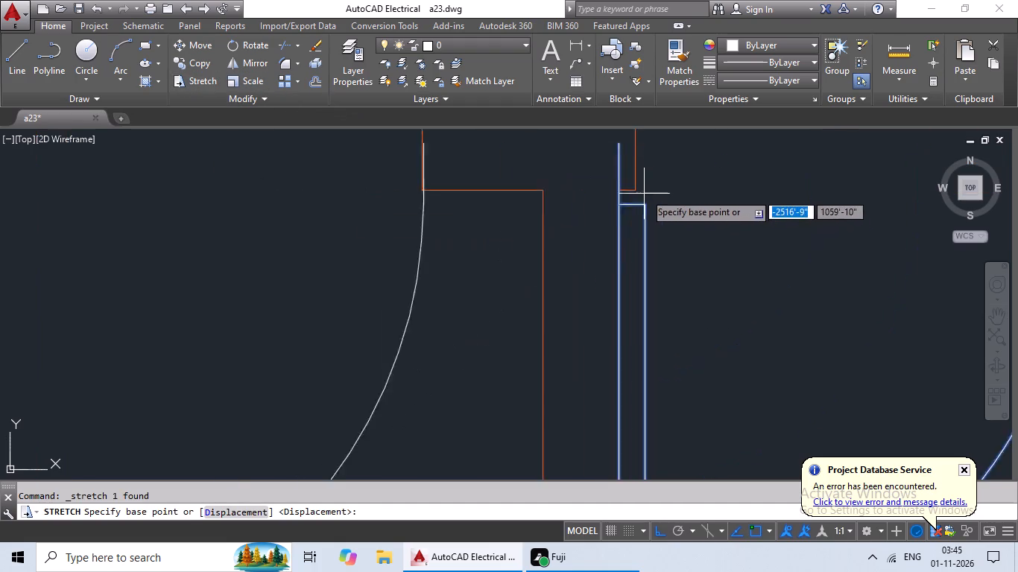
scroll(645, 192, "up", 1)
middle_click_drag(622, 169, 610, 294)
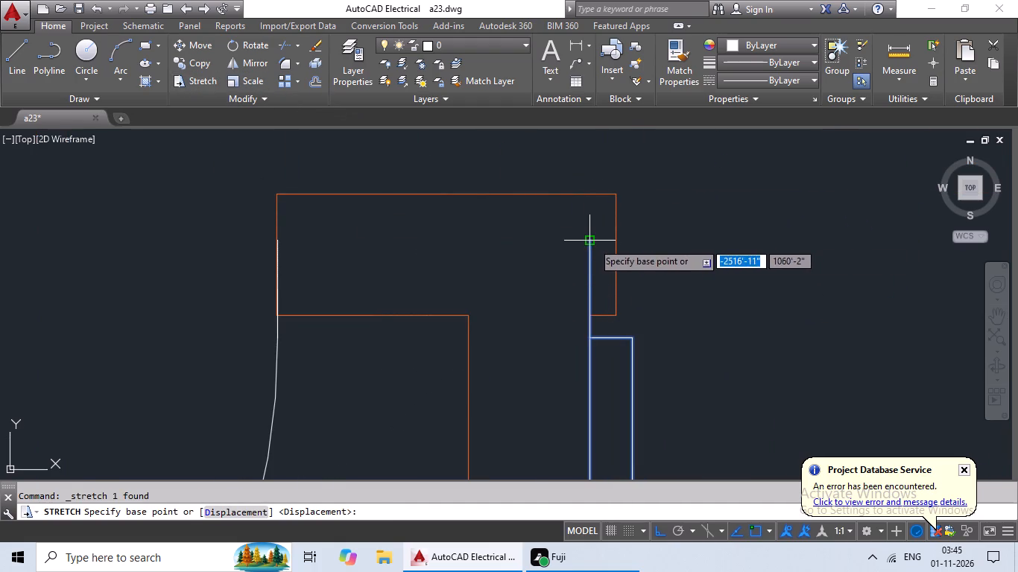
left_click(592, 242)
left_click(619, 250)
Copy the 2'-0" deck door and paste it into the east bedroom's bottom deck opening, aligned to the west jamb.
scroll(686, 226, "down", 3)
middle_click_drag(697, 245, 630, 243)
scroll(800, 299, "down", 3)
middle_click_drag(813, 309, 724, 213)
middle_click_drag(727, 273, 706, 284)
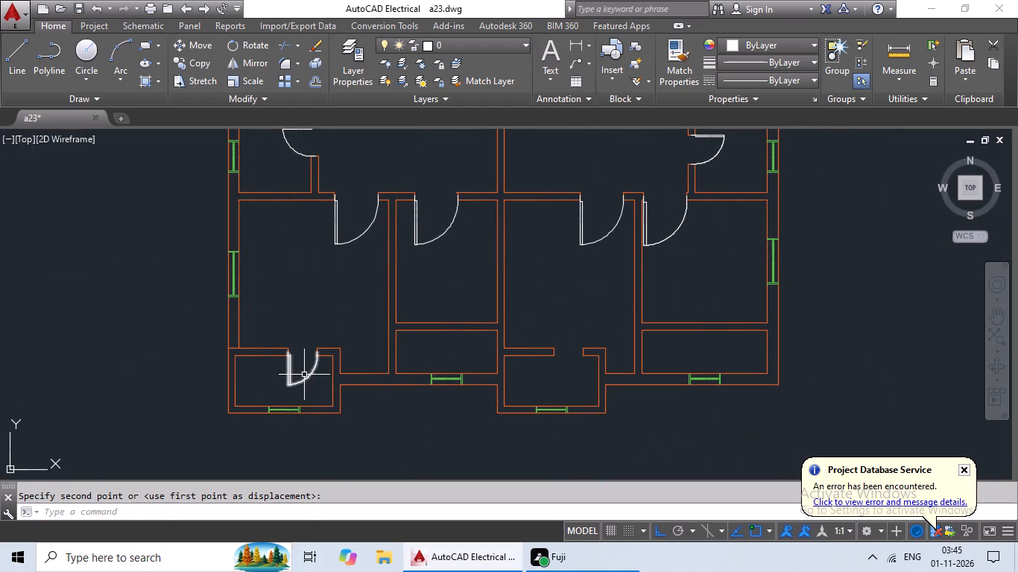
left_click_drag(303, 374, 300, 381)
left_click(300, 381)
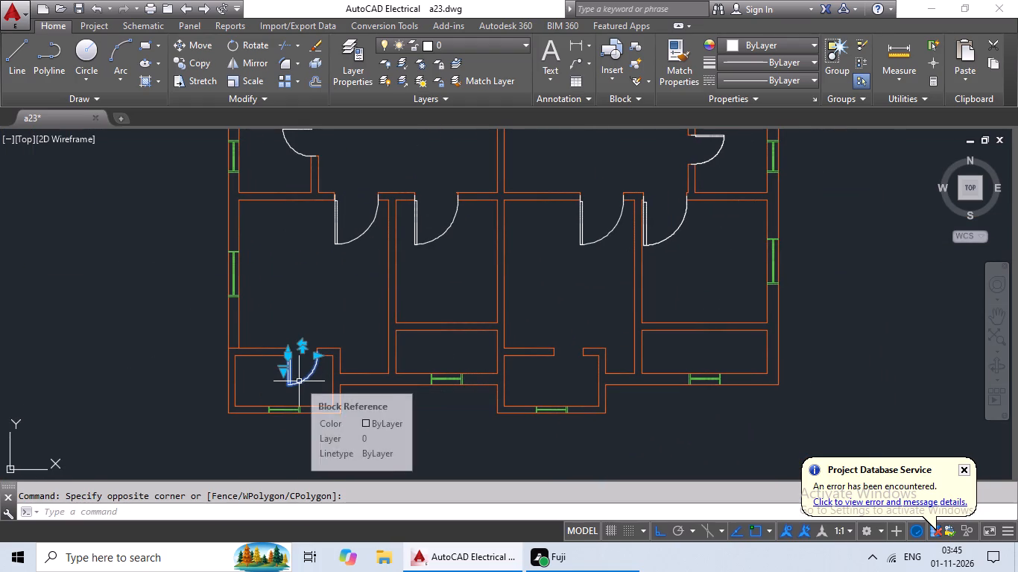
key("ctrl+c")
key("ctrl+v")
scroll(614, 366, "up", 2)
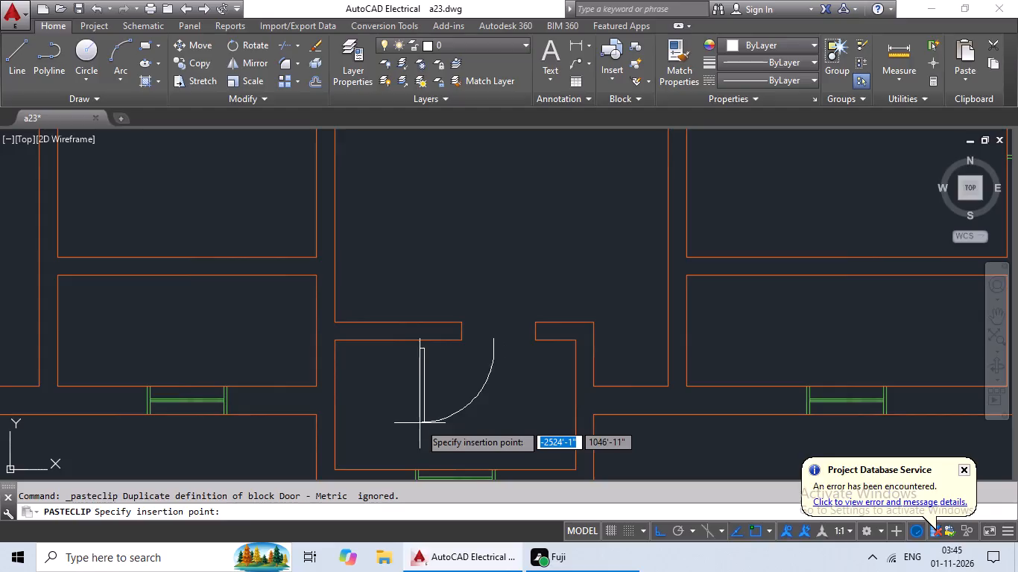
scroll(461, 403, "up", 1)
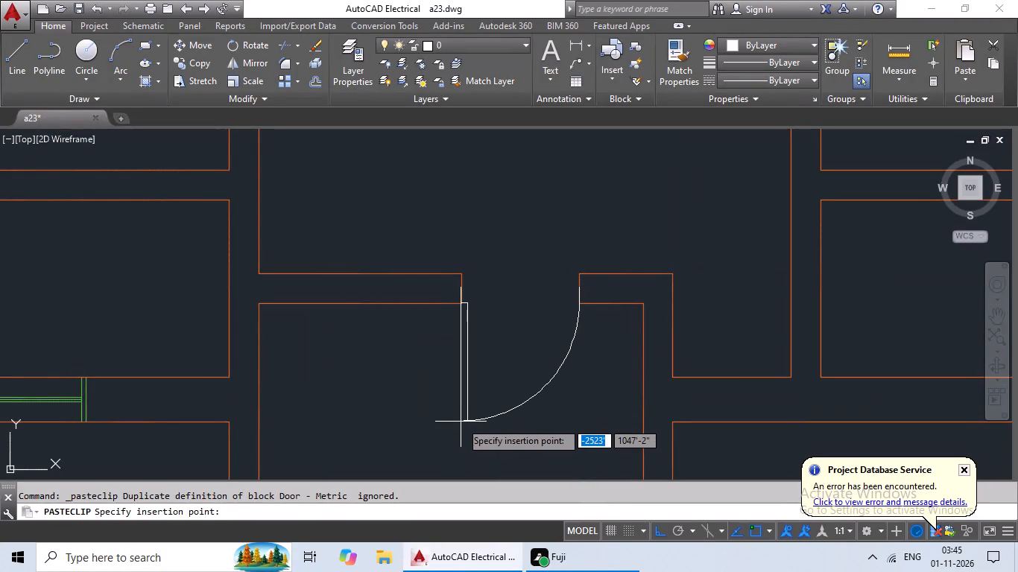
left_click(461, 422)
Erase all the spare door blocks lying in the empty area east of the unfurnished floor plan.
scroll(567, 389, "down", 4)
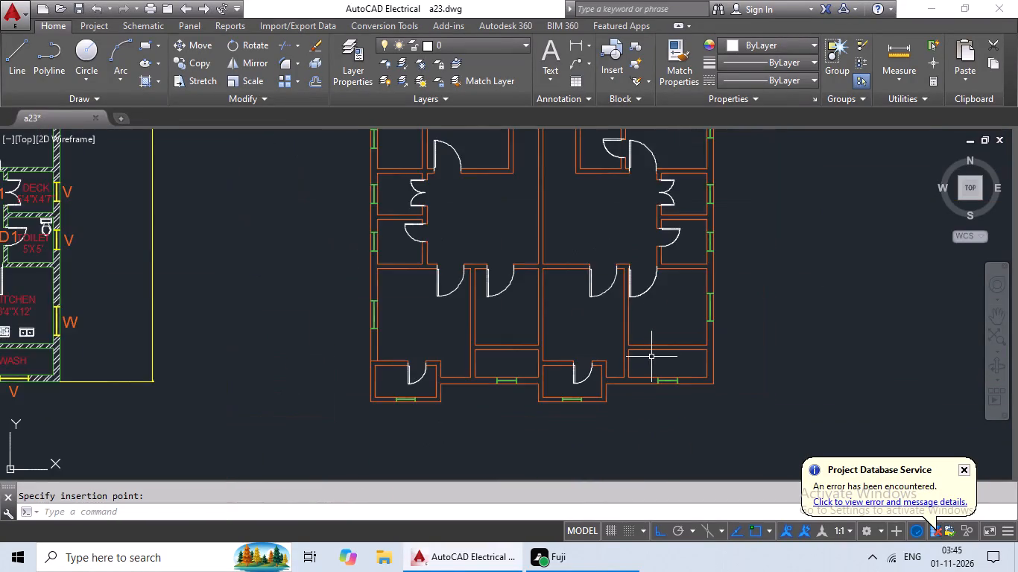
scroll(651, 356, "down", 2)
middle_click_drag(683, 346, 569, 384)
middle_click_drag(654, 315, 554, 328)
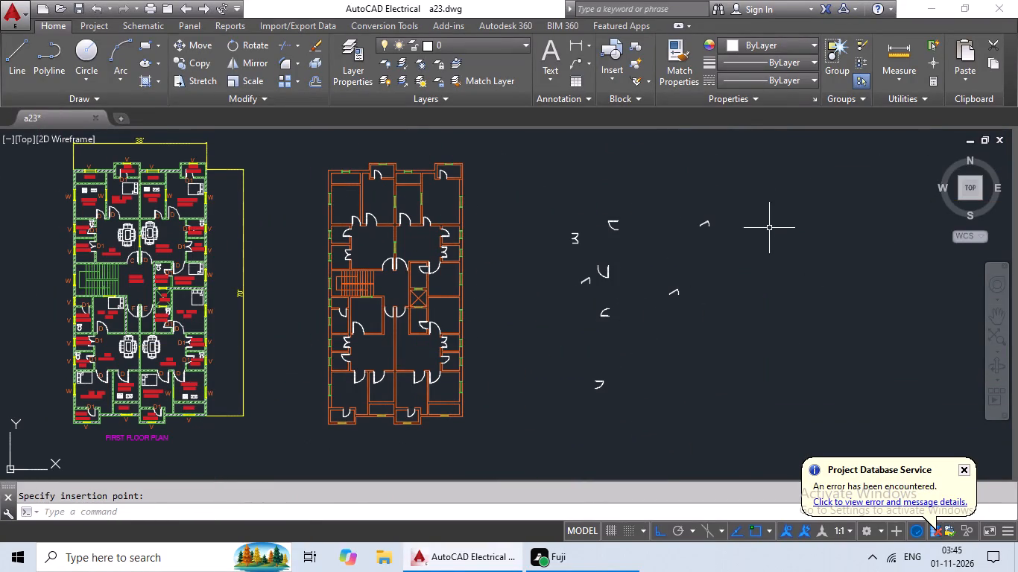
left_click_drag(771, 209, 668, 400)
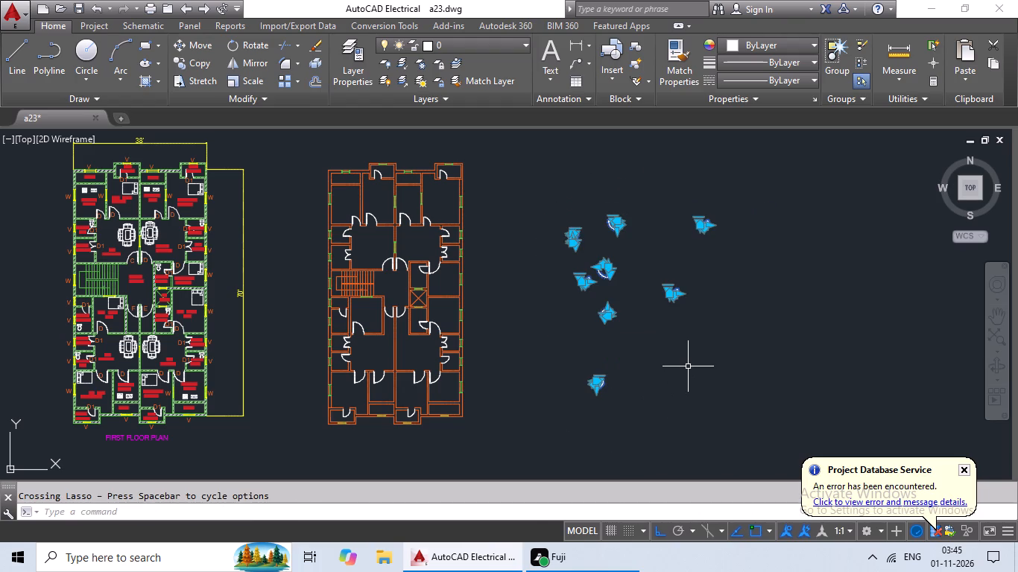
key("Delete")
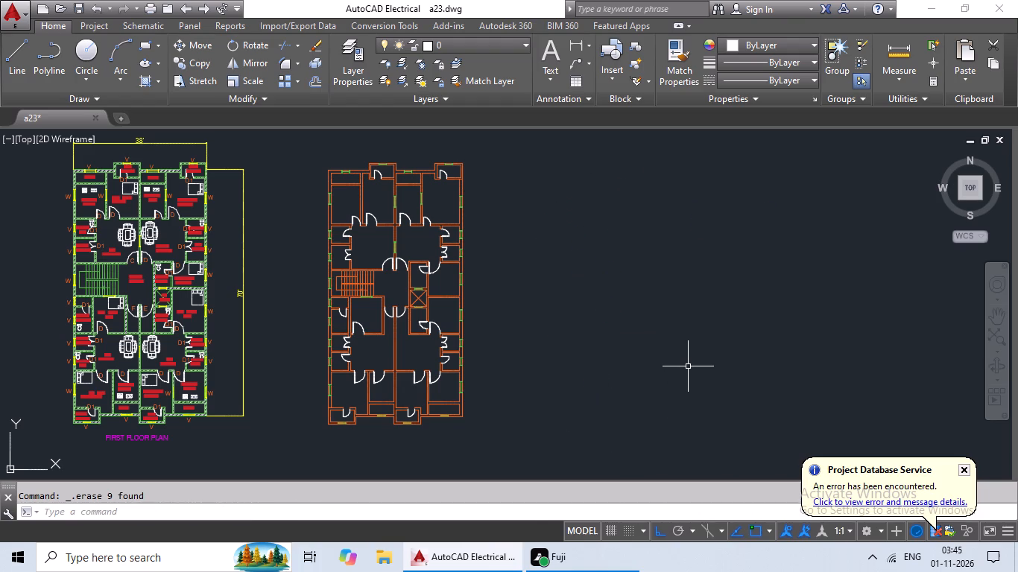
key("Escape")
key("Escape")
key("Escape")
Insert two Toilet - top blocks from DesignCenter's House Designer drawing into the empty area east of the unfurnished plan.
type("DC")
key("space")
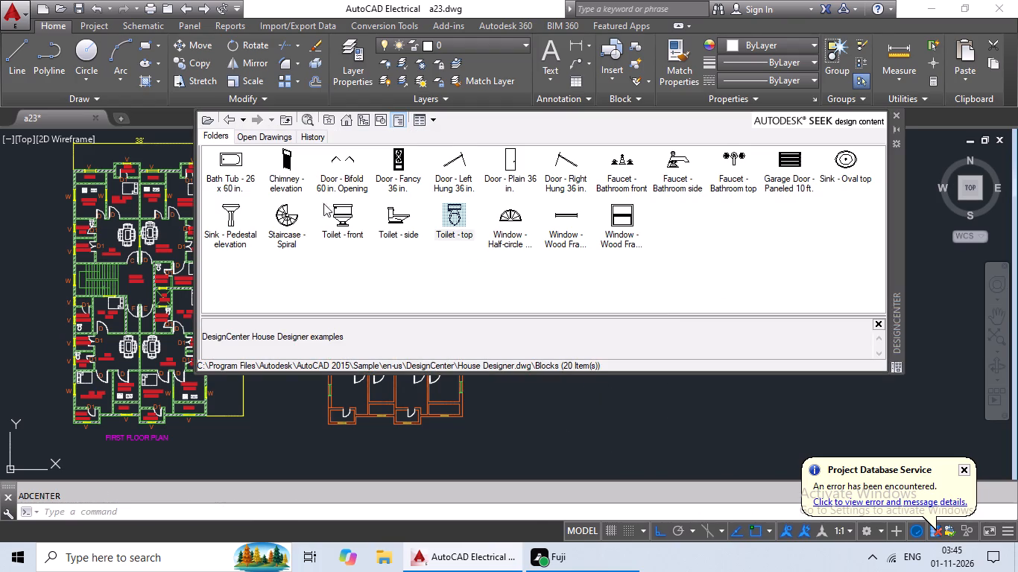
double_click(453, 217)
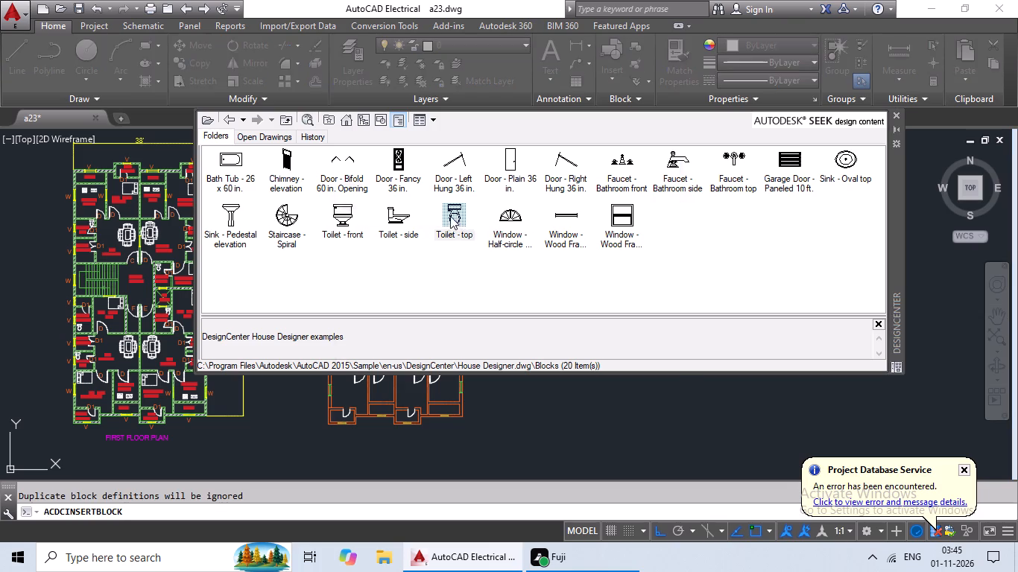
left_click(532, 363)
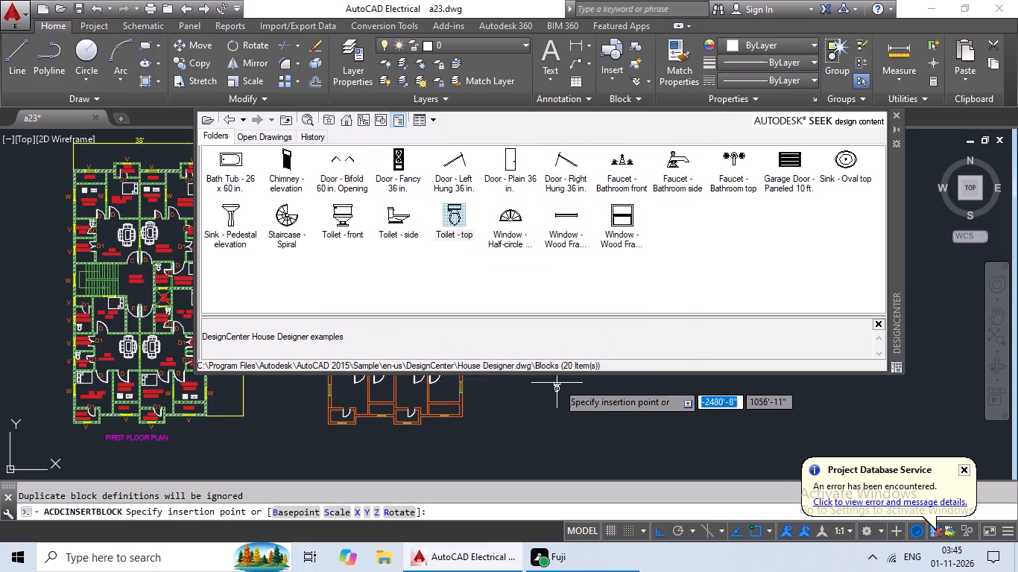
left_click(572, 405)
double_click(455, 215)
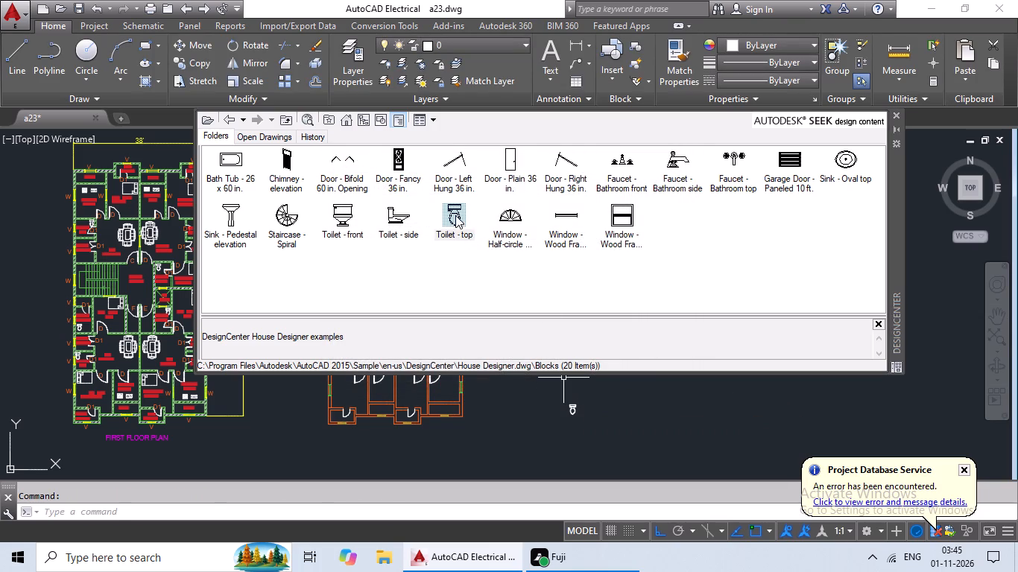
left_click(533, 367)
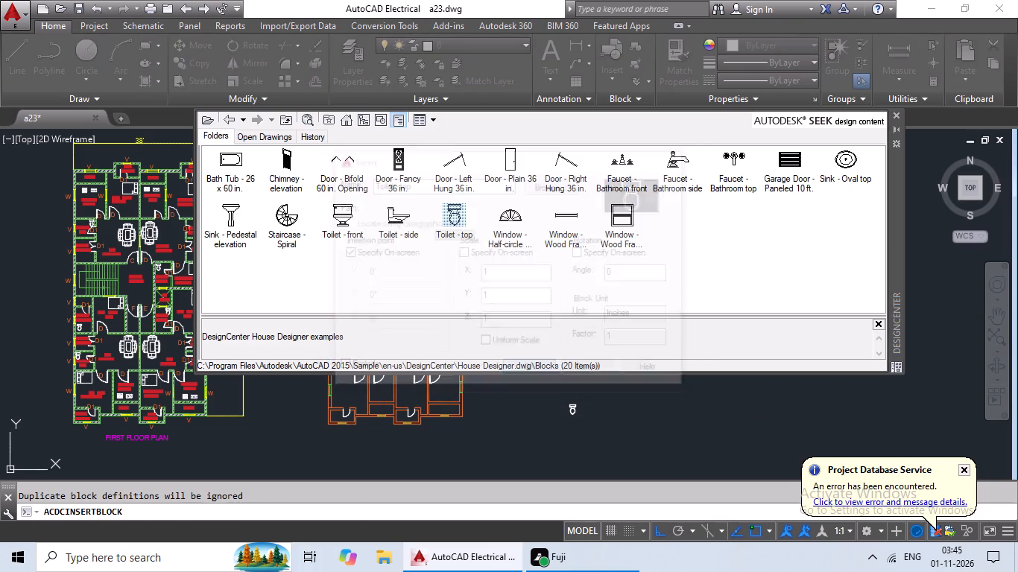
left_click_drag(616, 415, 619, 407)
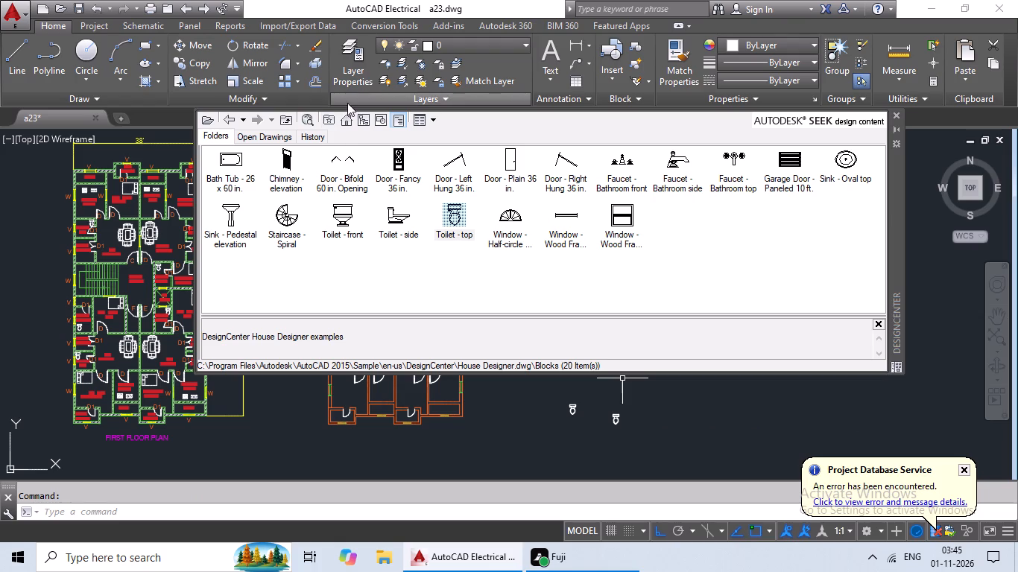
Insert a Range-Oven - 30 in top and a Sink-single - 30 in top from DesignCenter's Kitchens drawing, east of the toilet blocks.
left_click(344, 119)
double_click(341, 171)
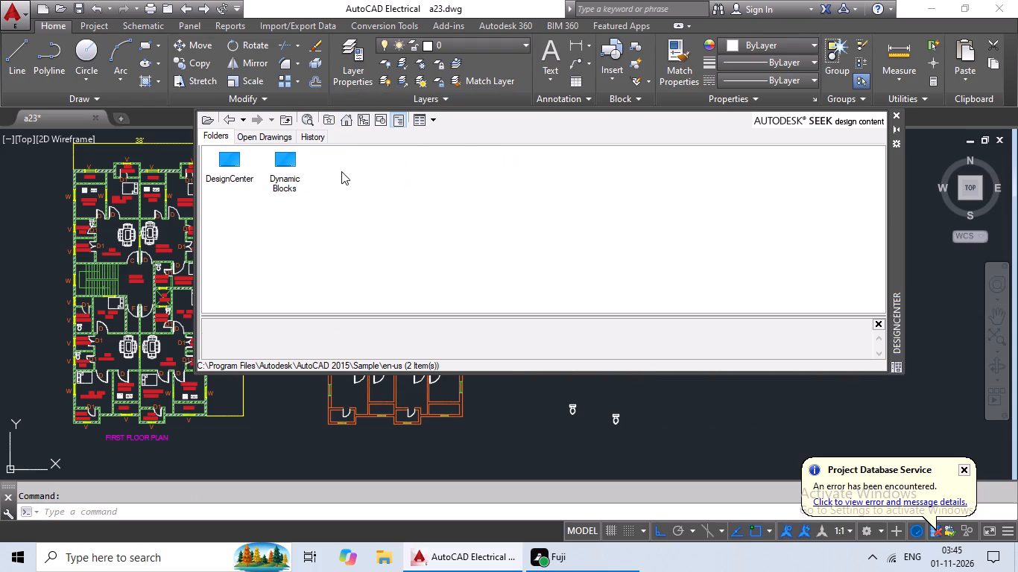
double_click(243, 178)
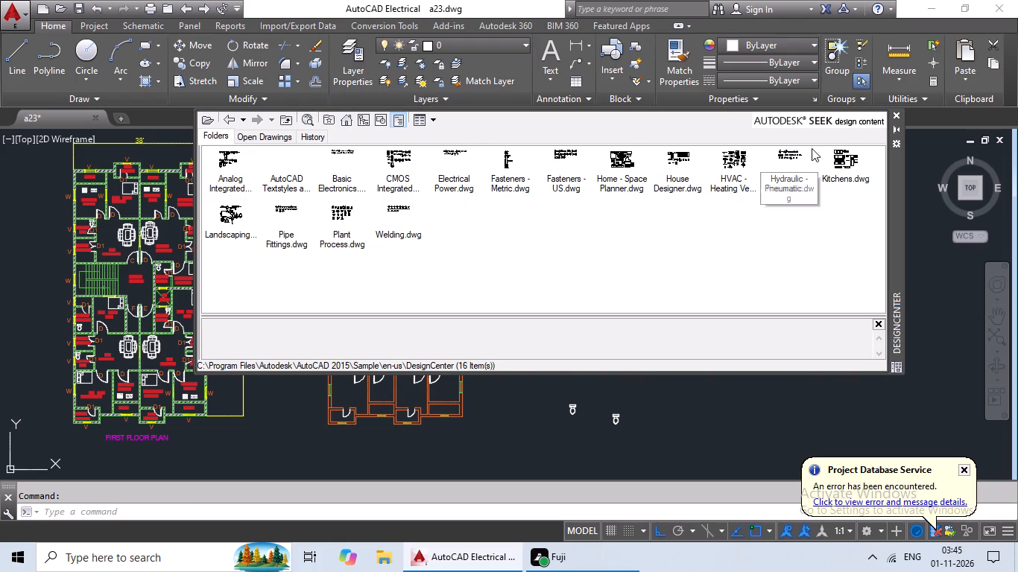
double_click(845, 159)
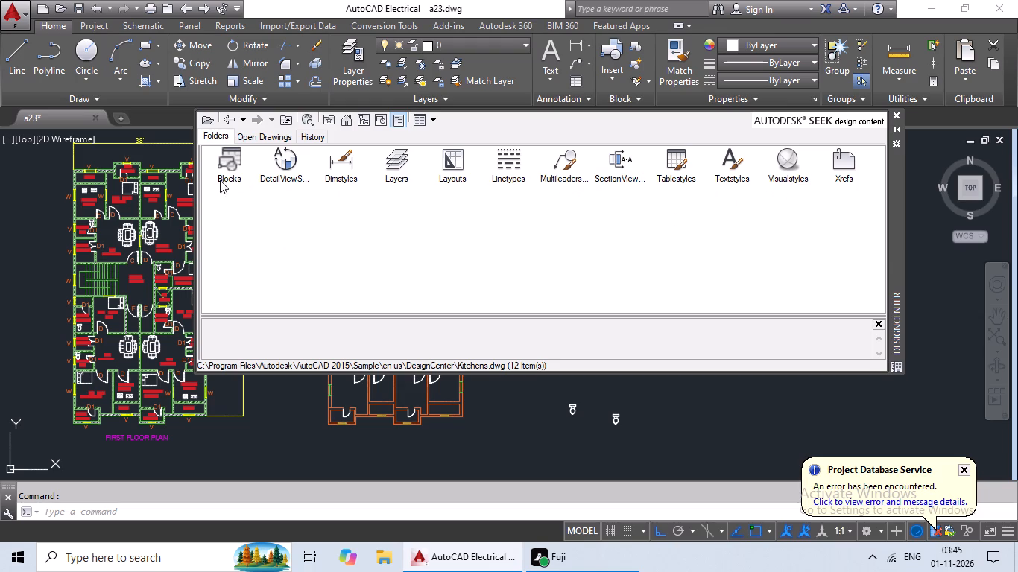
left_click(222, 172)
left_click(222, 172)
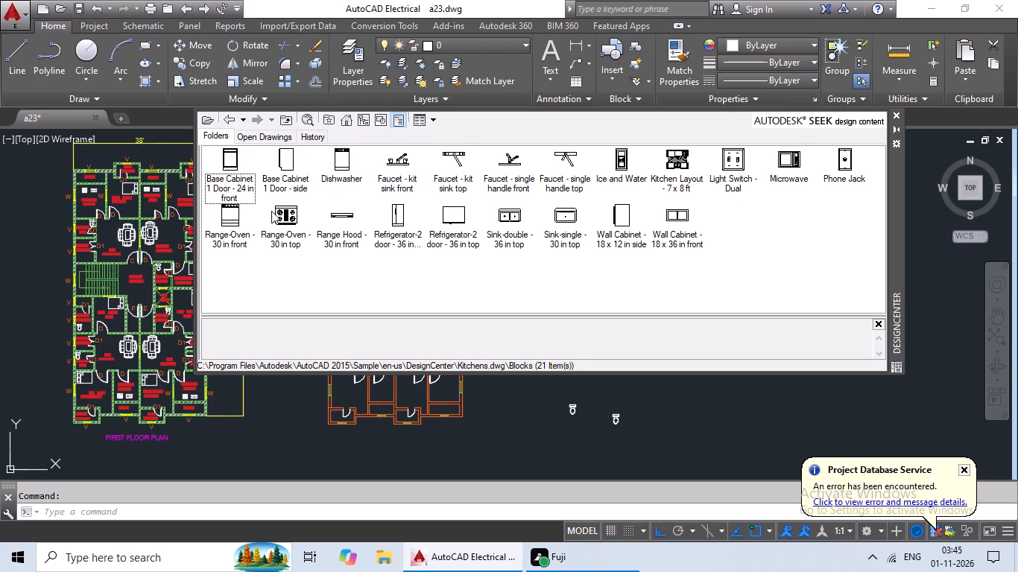
double_click(286, 212)
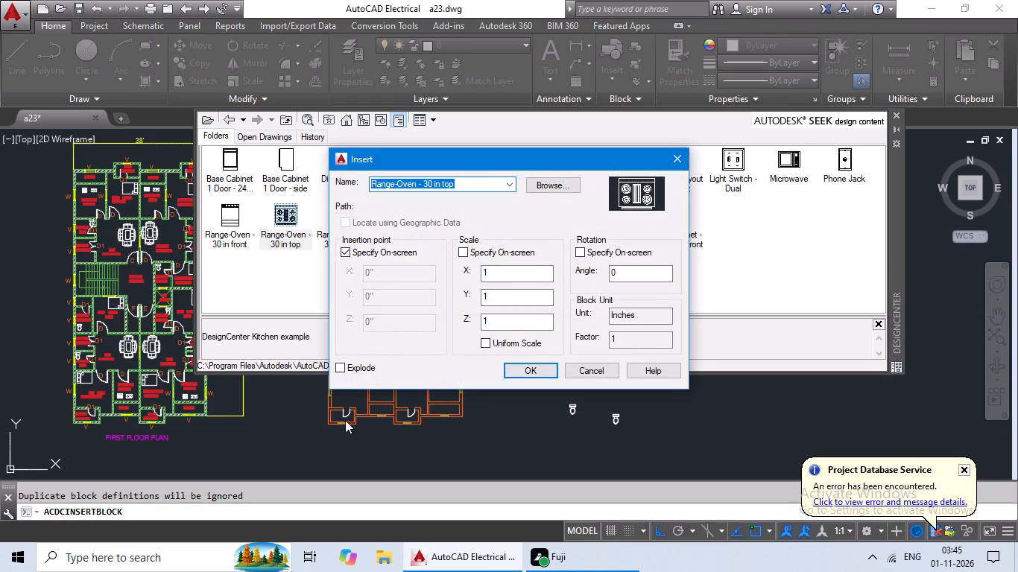
left_click(537, 363)
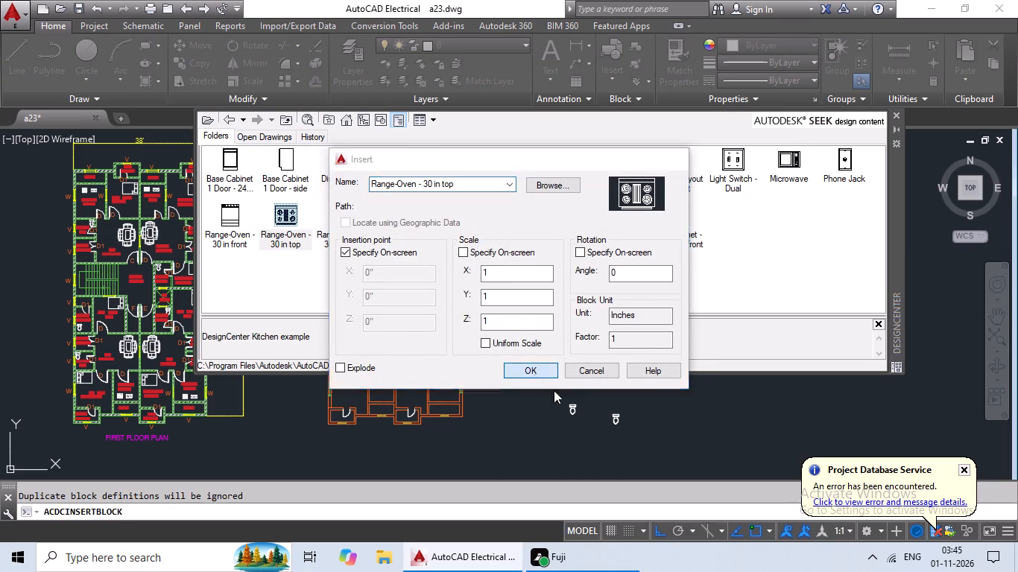
left_click(671, 401)
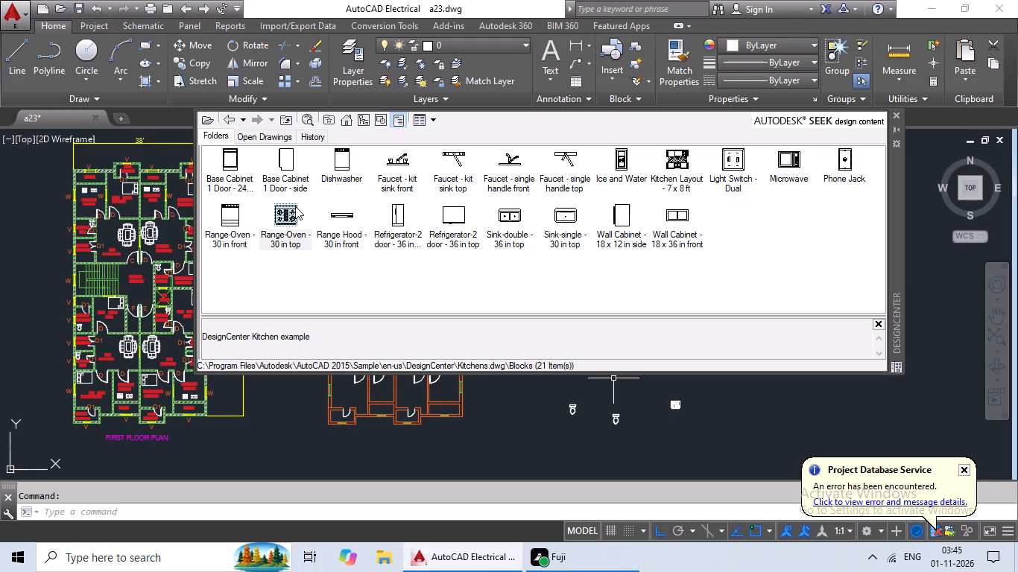
double_click(566, 223)
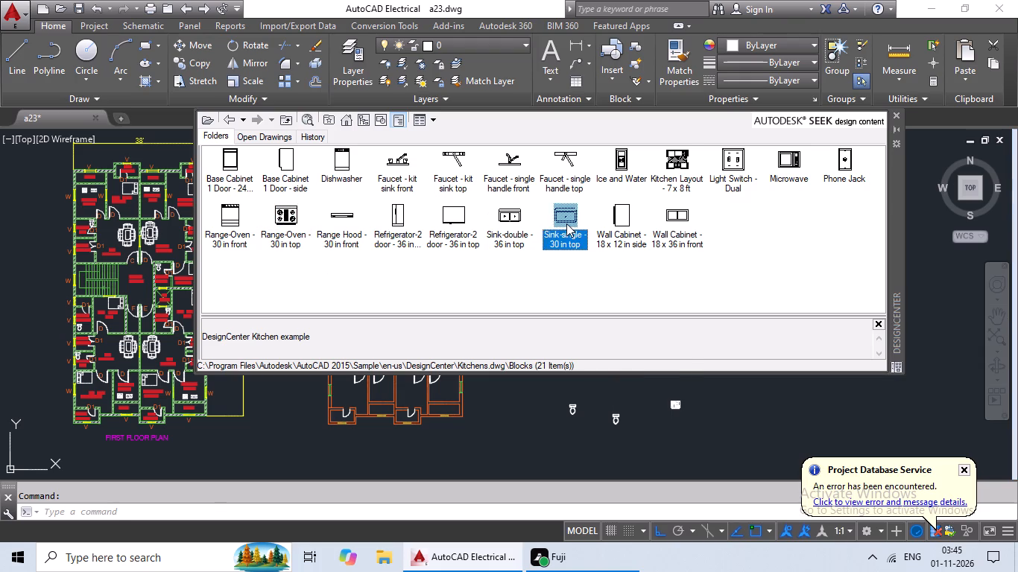
left_click(546, 371)
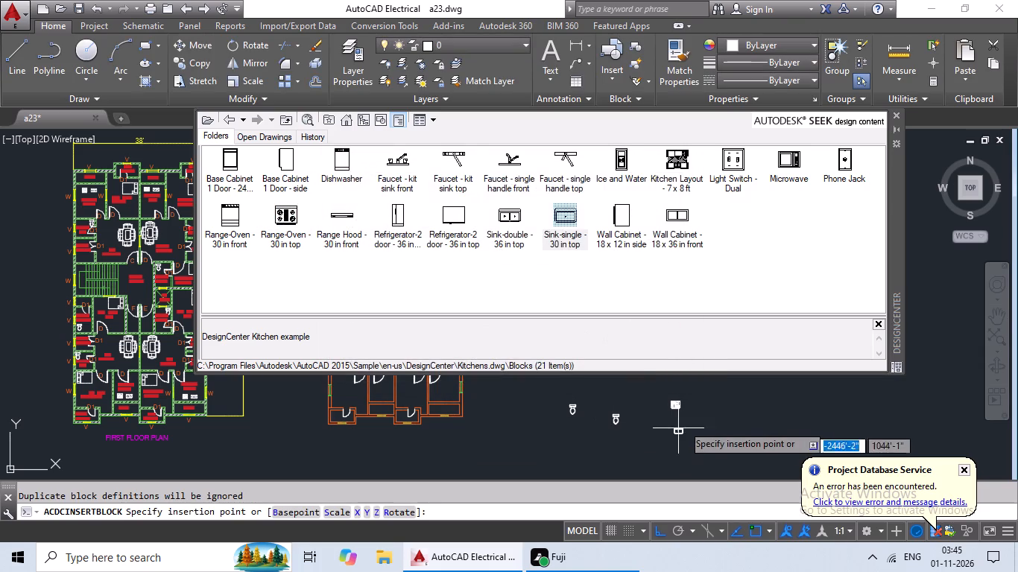
left_click(715, 403)
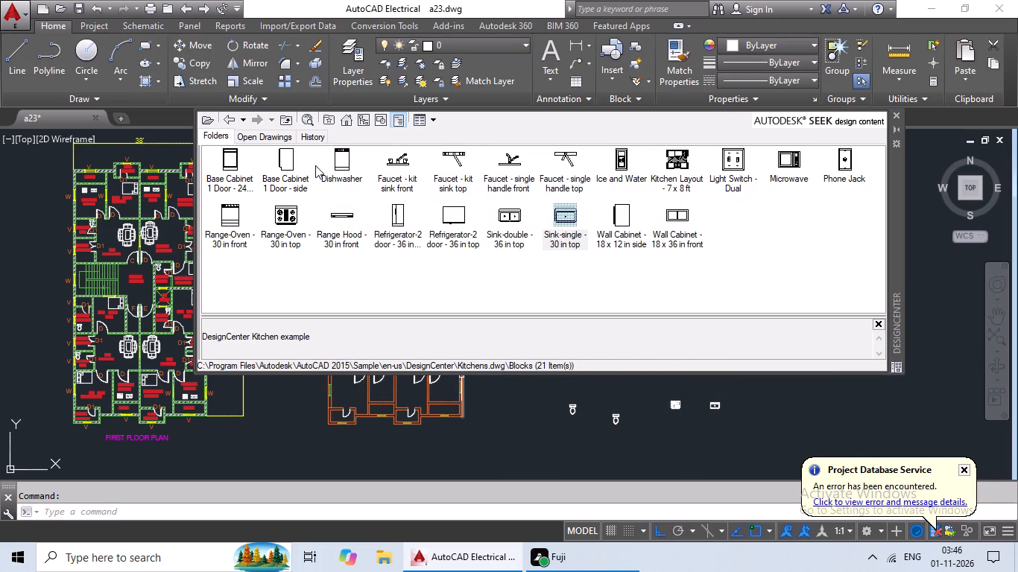
Insert a Sofa - Roundback 7 ft. and a Sofa - Roundback Loveseat 5 ft. from DesignCenter's Home - Space Planner drawing, below the toilets.
left_click(347, 115)
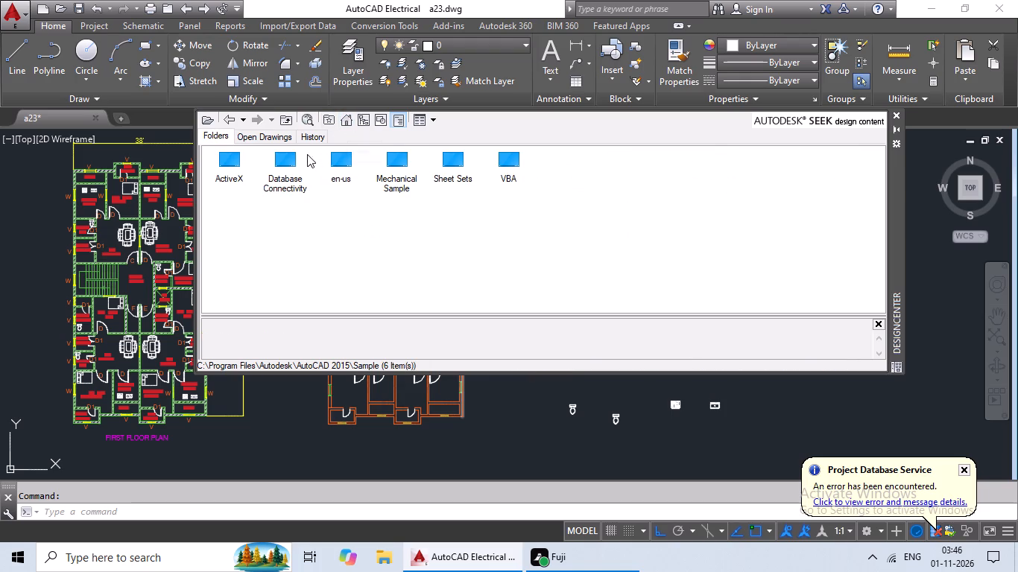
double_click(343, 163)
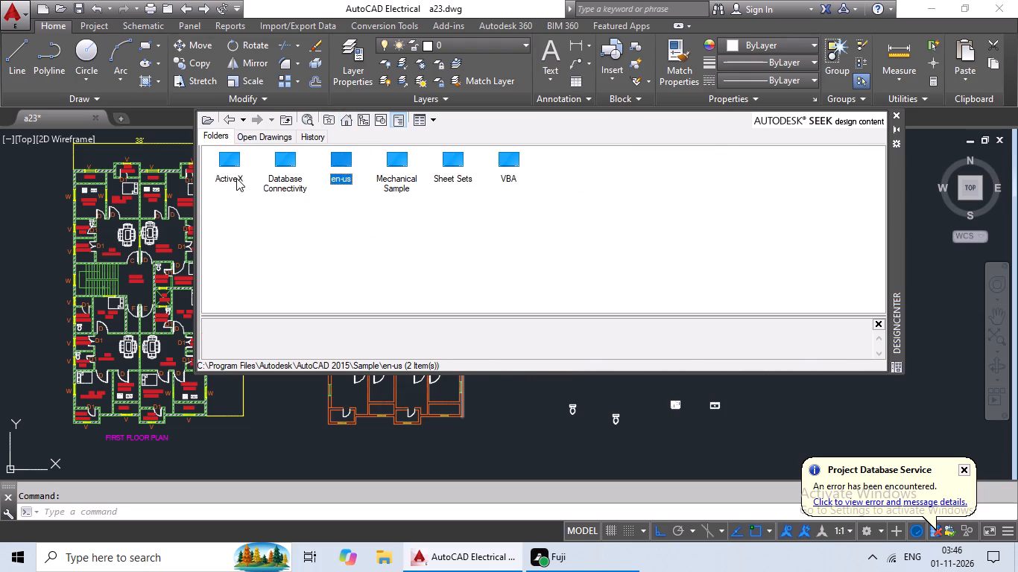
double_click(236, 178)
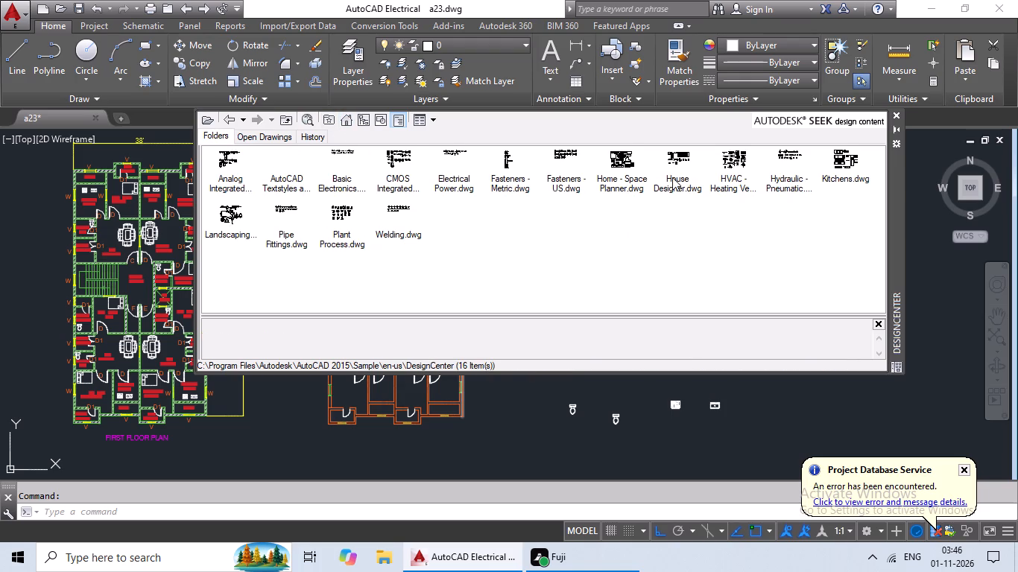
double_click(613, 176)
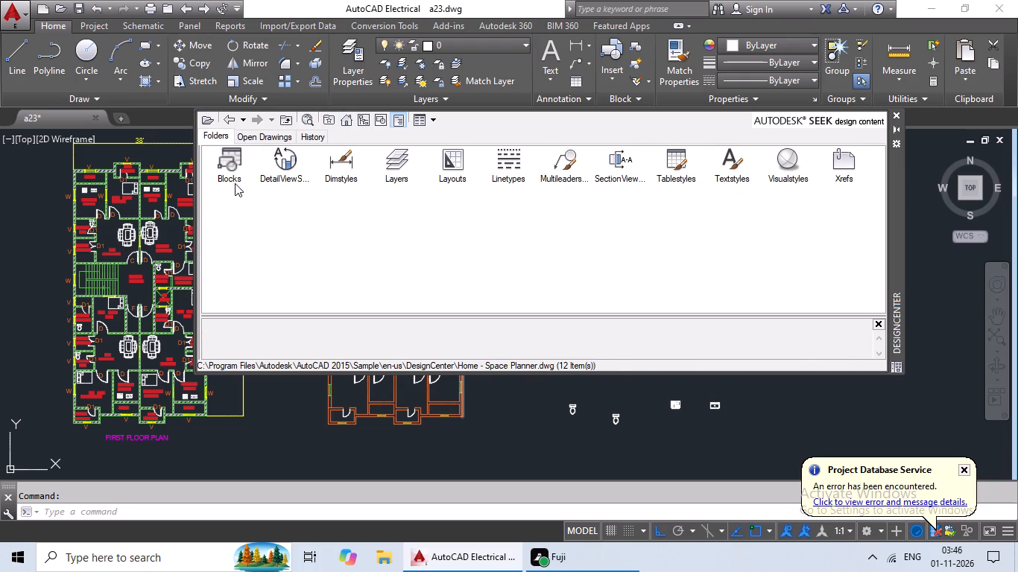
double_click(235, 182)
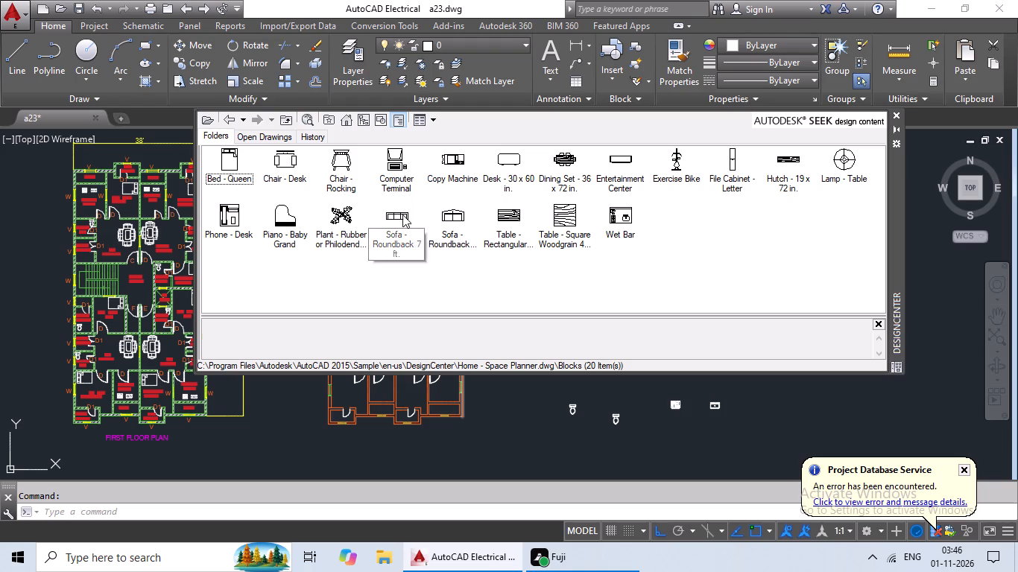
double_click(402, 214)
left_click_drag(525, 364, 519, 379)
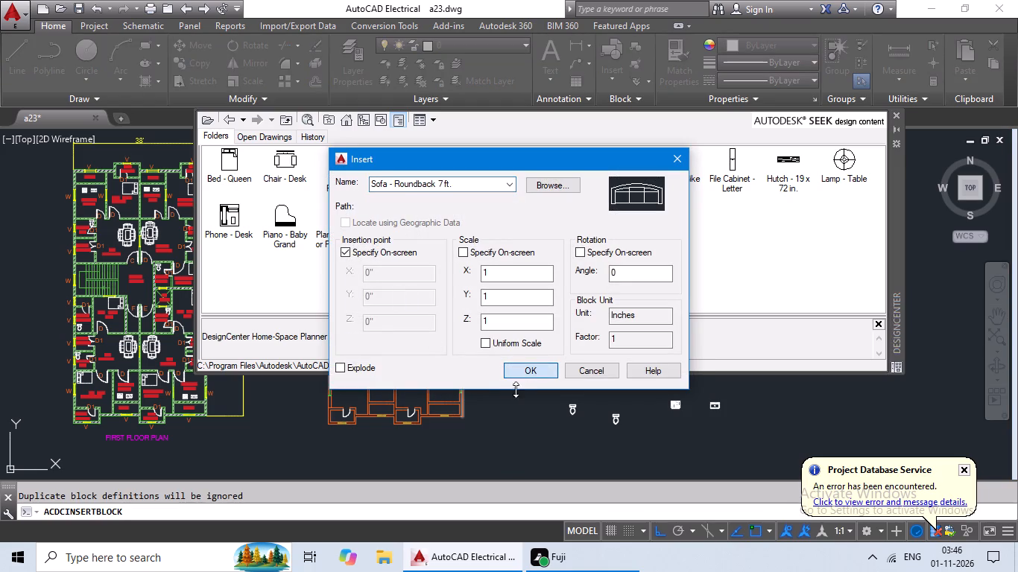
left_click(539, 370)
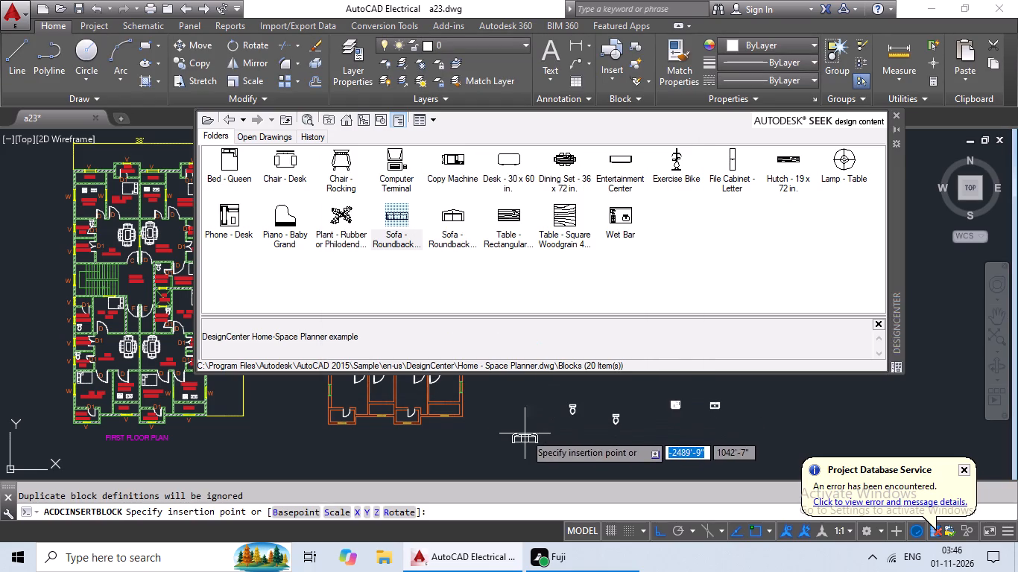
left_click(524, 436)
double_click(452, 214)
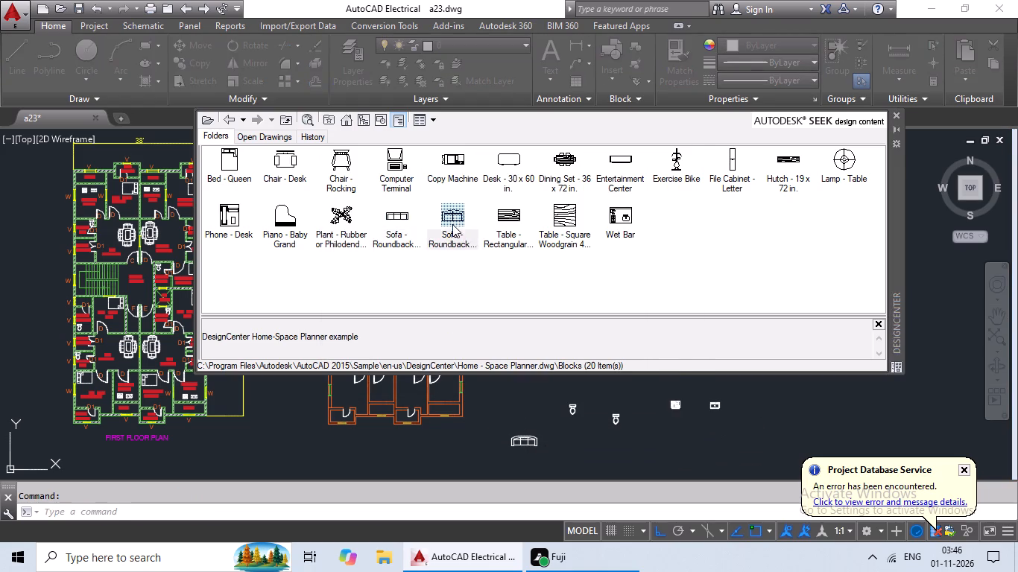
left_click_drag(514, 372, 517, 377)
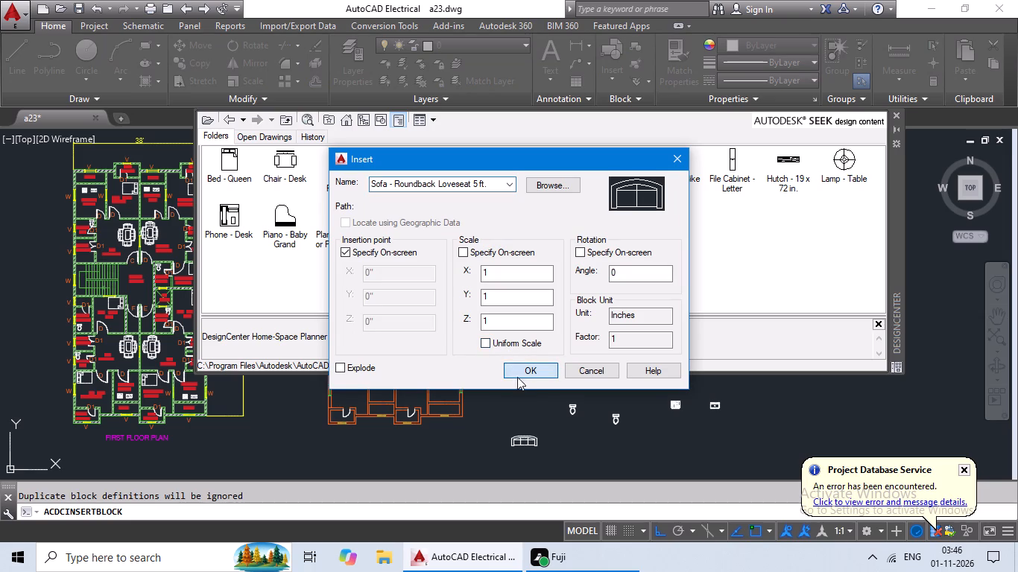
left_click_drag(517, 377, 521, 389)
left_click(534, 375)
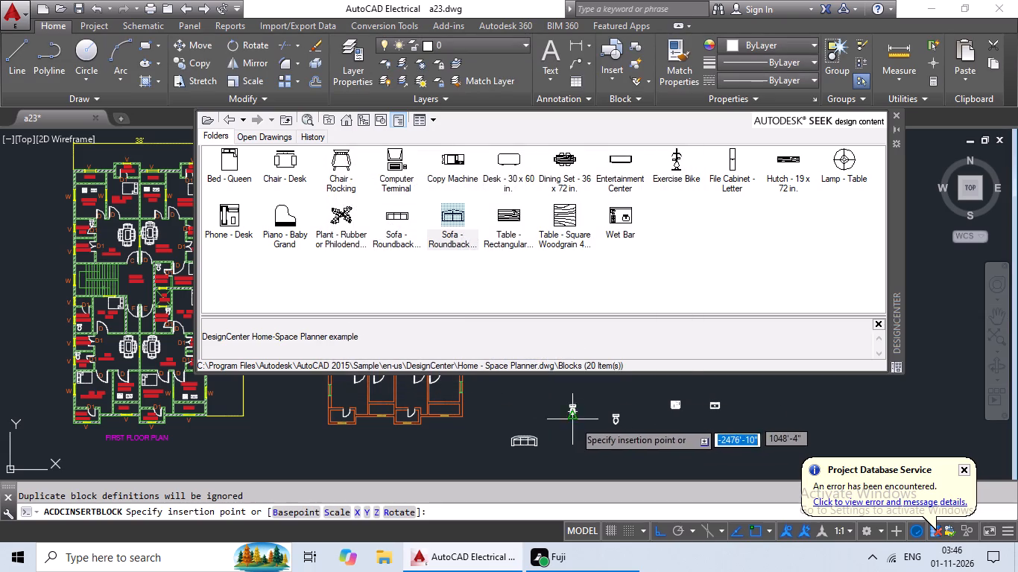
left_click(582, 443)
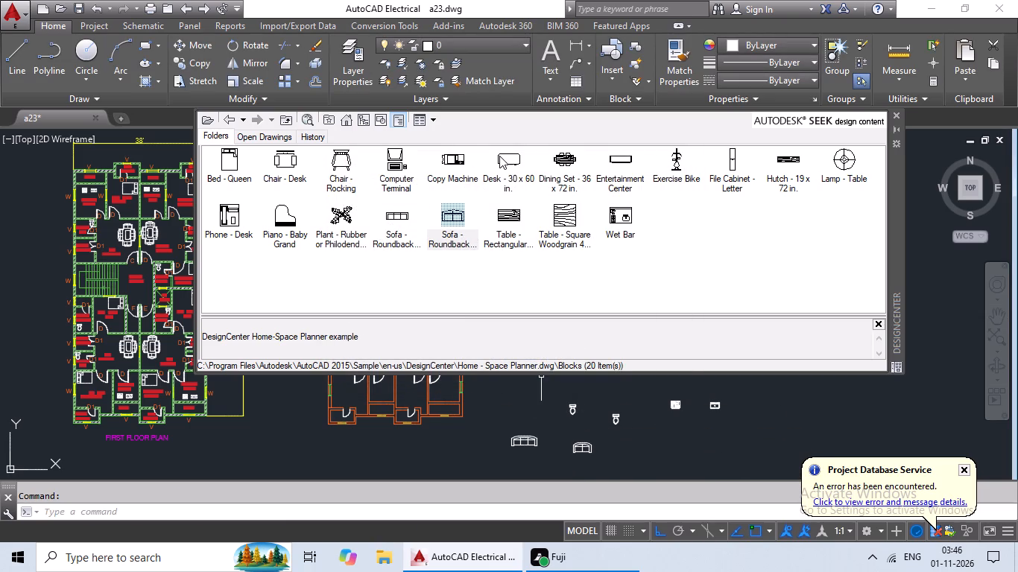
Insert a Desk - 30 x 60 in. and a Bed - Queen block from Home - Space Planner beside the loveseat, and close DesignCenter.
double_click(500, 155)
left_click(519, 366)
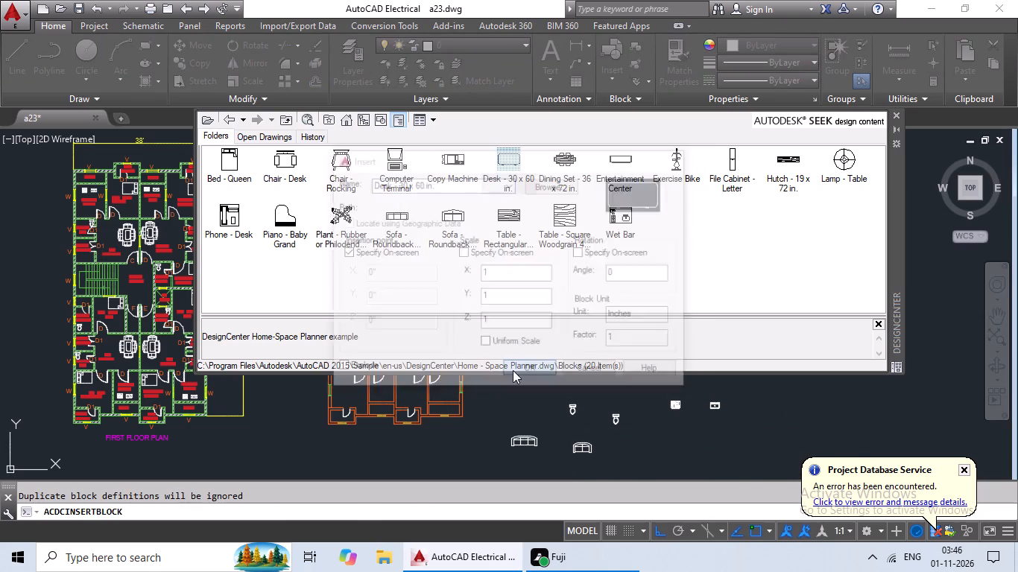
left_click(621, 442)
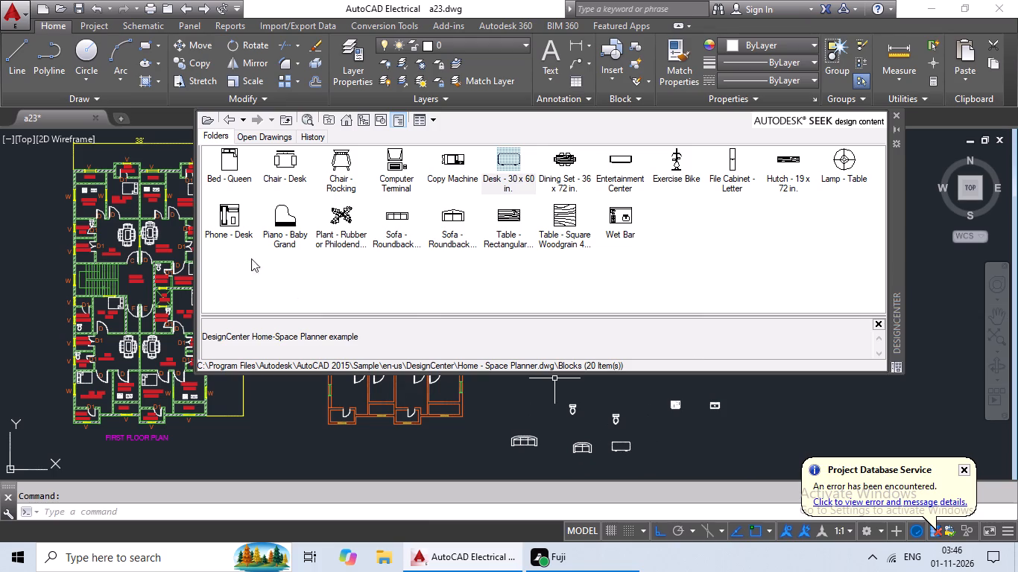
double_click(227, 165)
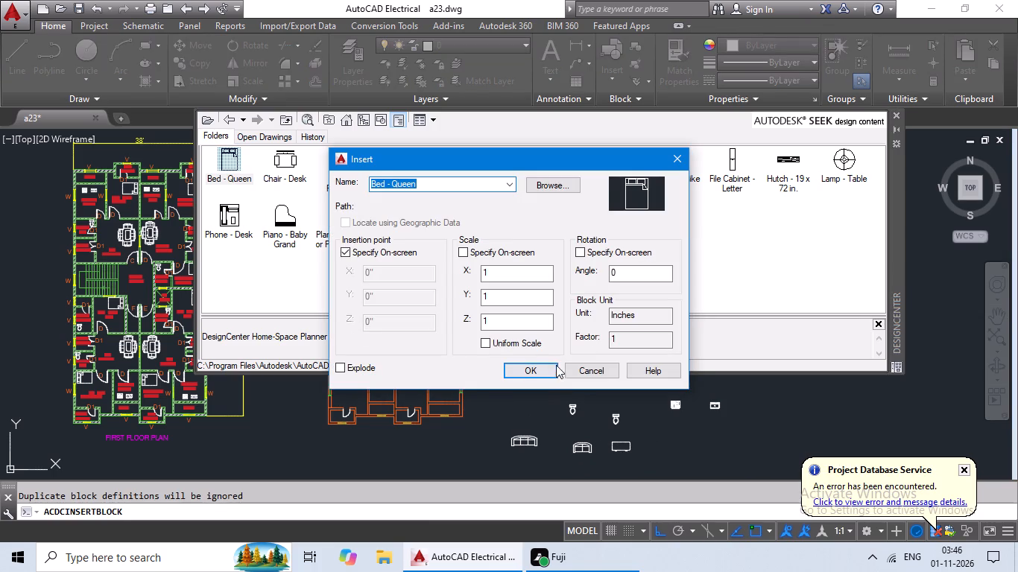
left_click(533, 365)
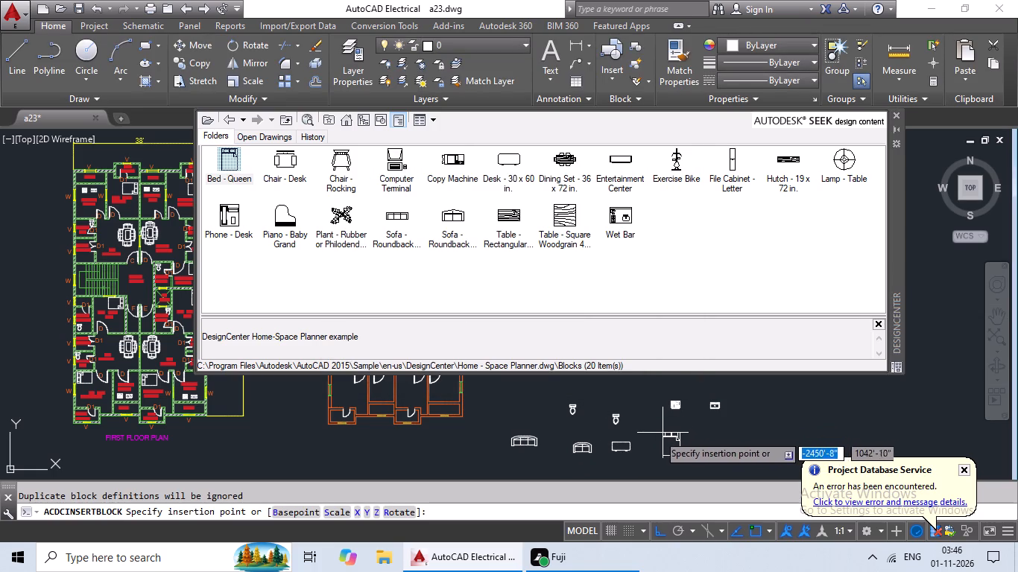
left_click(656, 434)
left_click(895, 109)
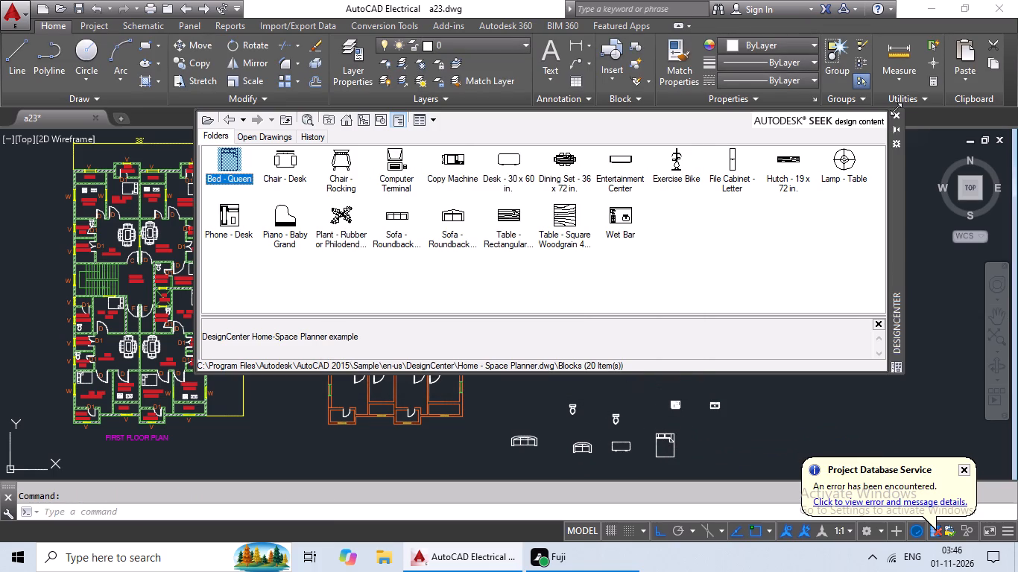
left_click(897, 110)
Rotate the spare queen bed 90 degrees clockwise about its upper pillow-end corner on the east side, so its head faces east.
middle_click_drag(636, 241, 618, 239)
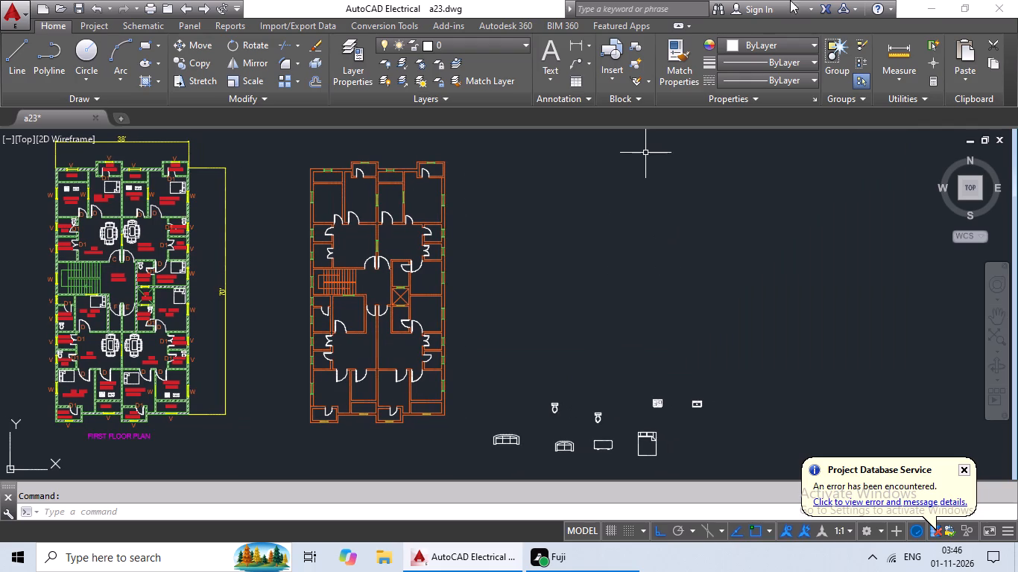
middle_click_drag(731, 291, 666, 178)
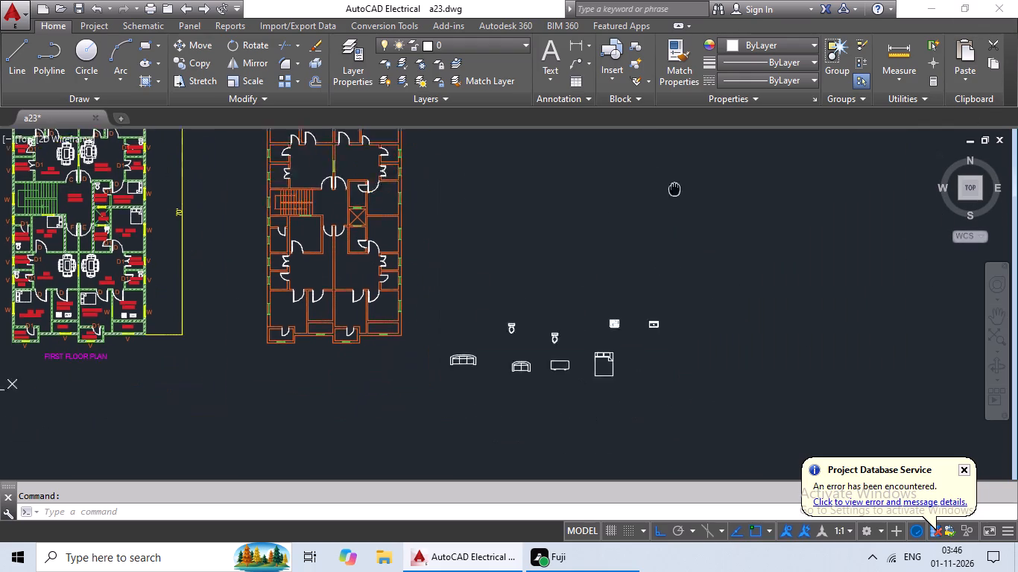
middle_click_drag(666, 178, 654, 156)
scroll(561, 296, "up", 4)
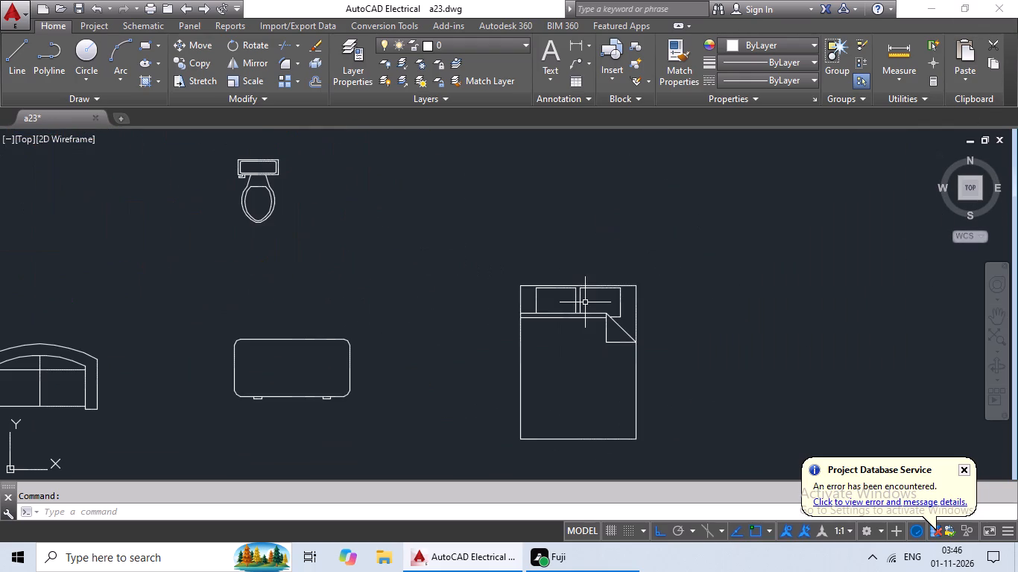
left_click(580, 315)
scroll(628, 293, "down", 5)
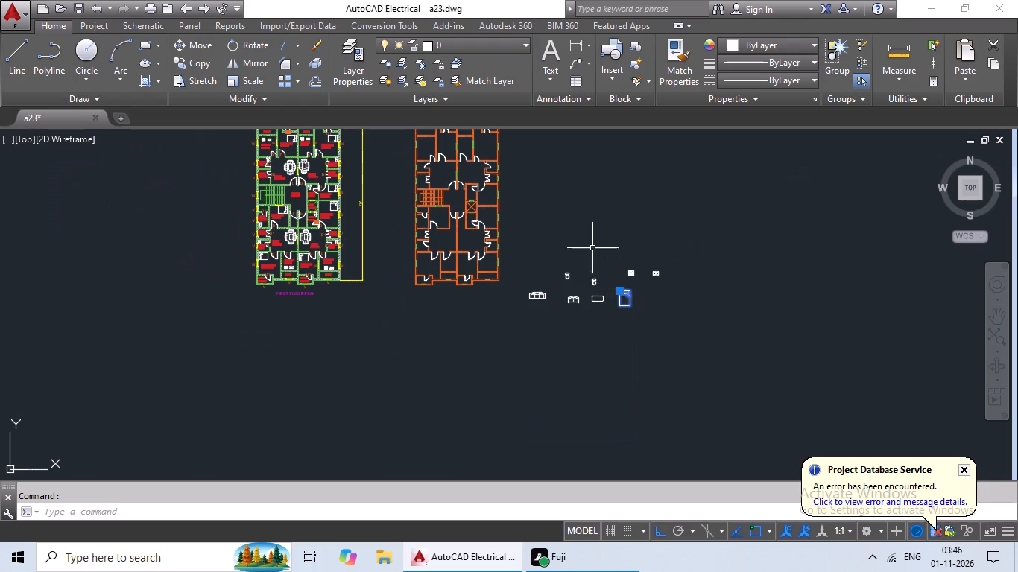
middle_click_drag(598, 232, 563, 270)
middle_click_drag(578, 277, 566, 238)
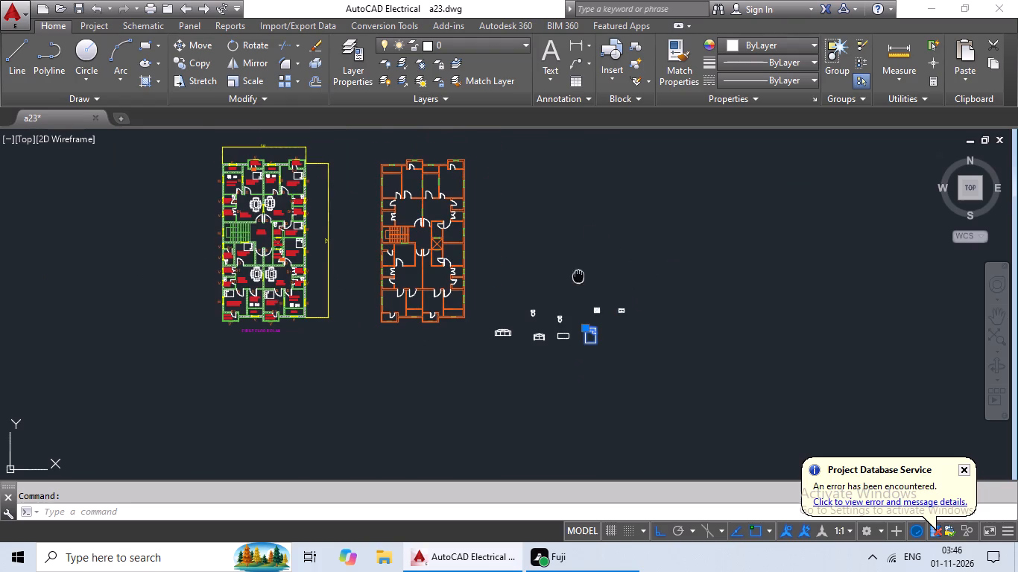
middle_click_drag(566, 238, 557, 221)
scroll(581, 281, "up", 6)
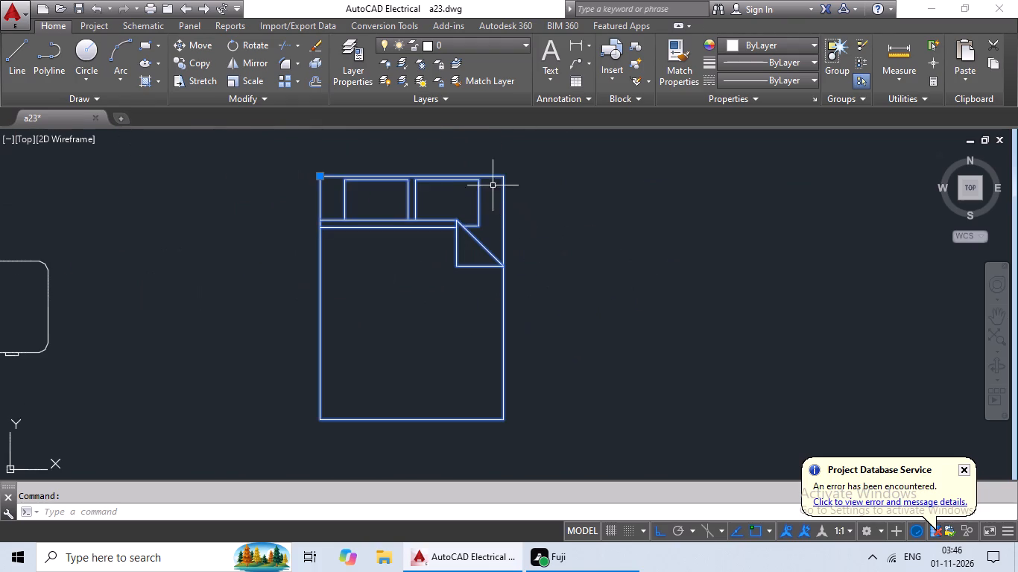
left_click(237, 48)
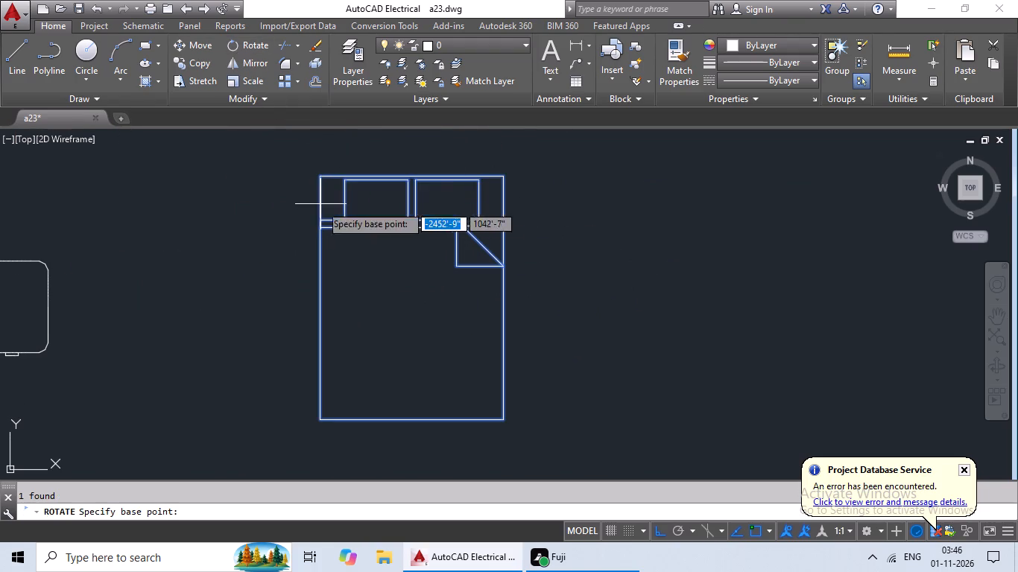
left_click_drag(499, 177, 502, 183)
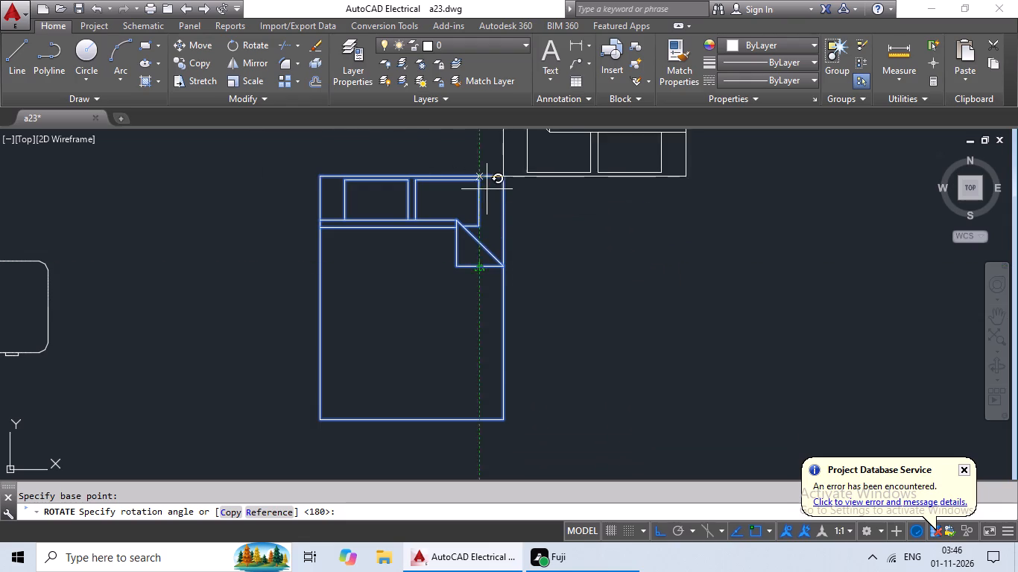
left_click(547, 241)
Scale the rotated spare queen bed down by reference about its foot-edge midpoint, reducing its length to about 4 ft.
scroll(575, 202, "down", 3)
middle_click_drag(586, 193, 561, 247)
left_click(527, 226)
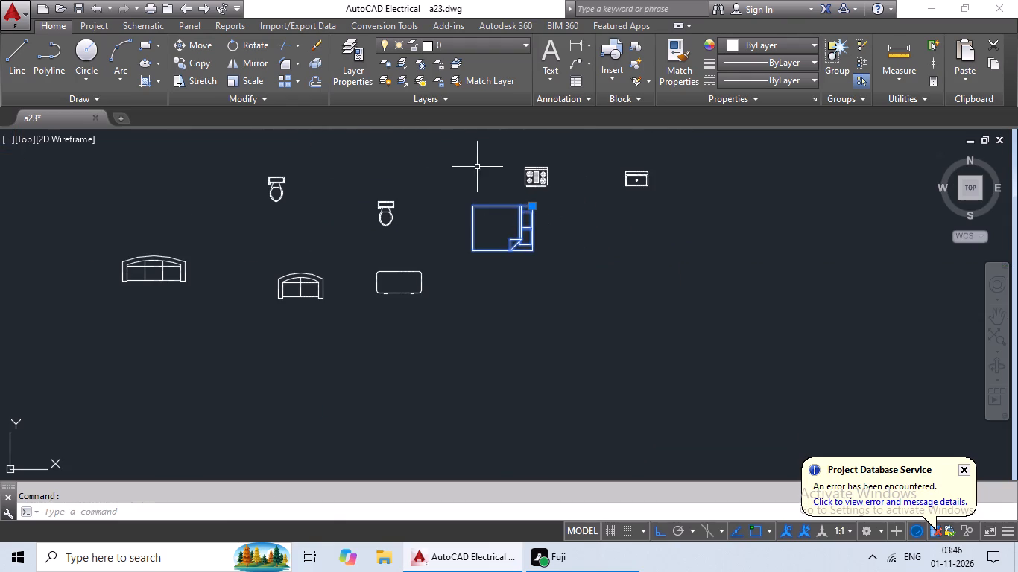
left_click(257, 83)
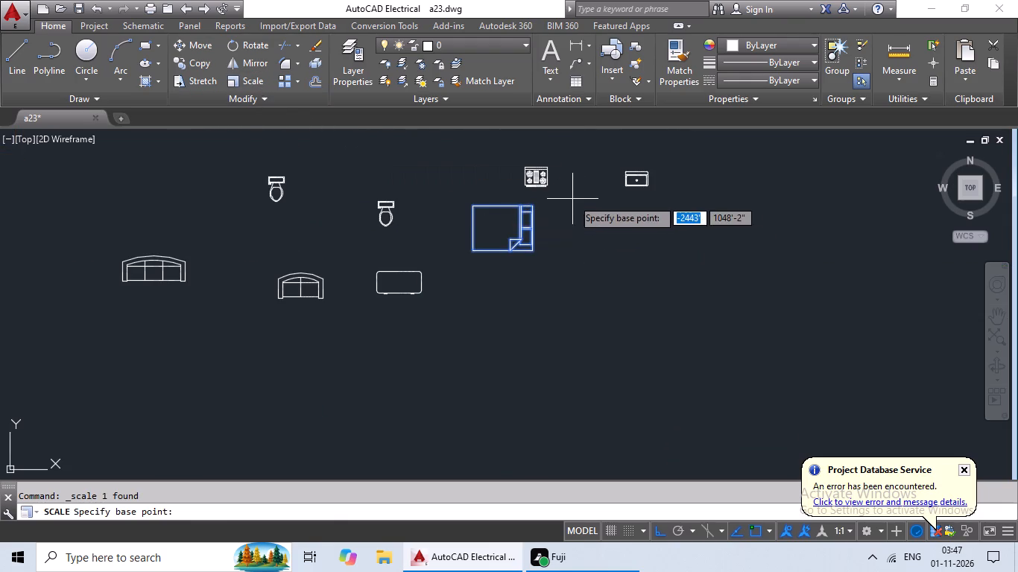
scroll(537, 219, "up", 3)
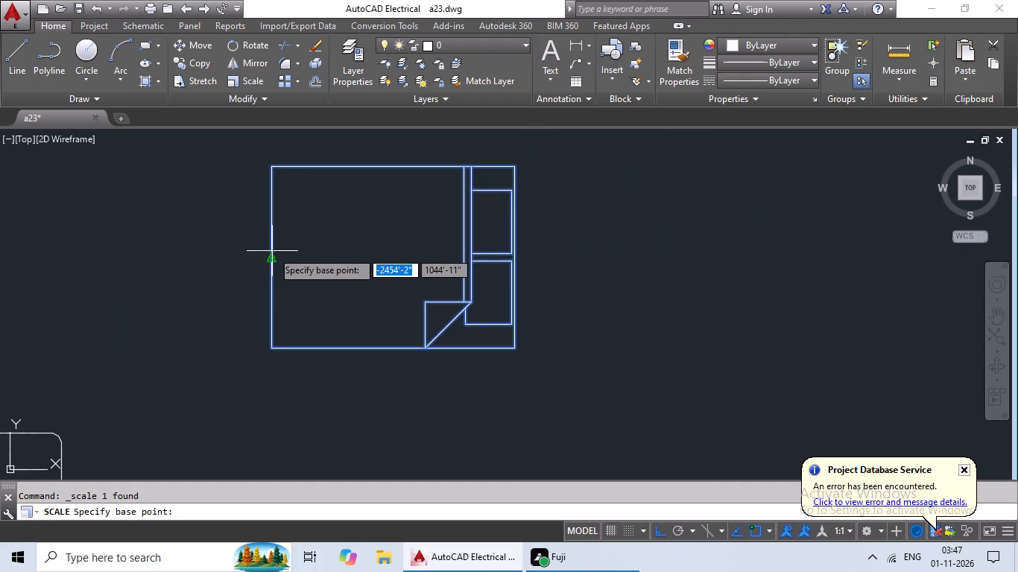
left_click(271, 258)
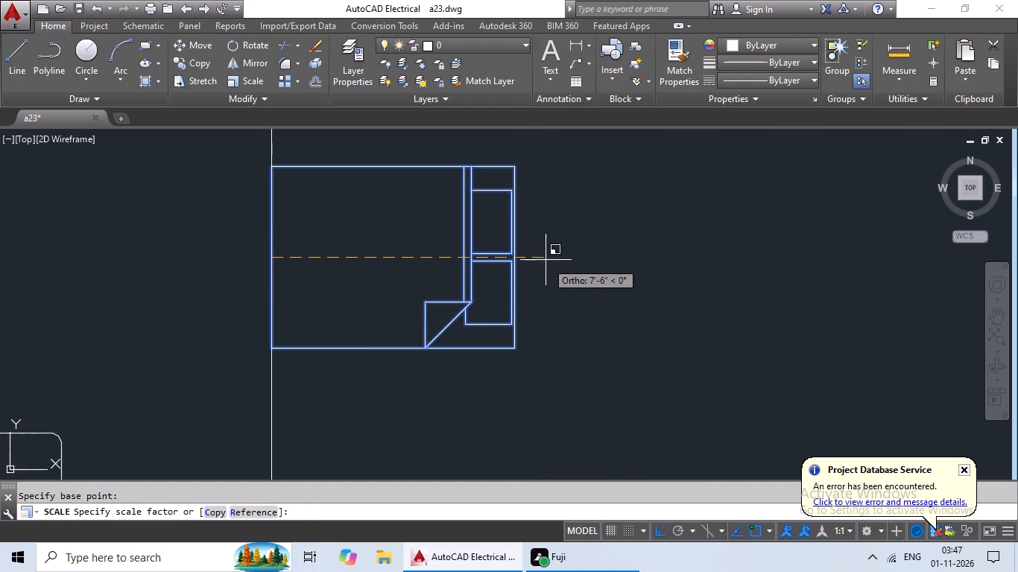
left_click(242, 514)
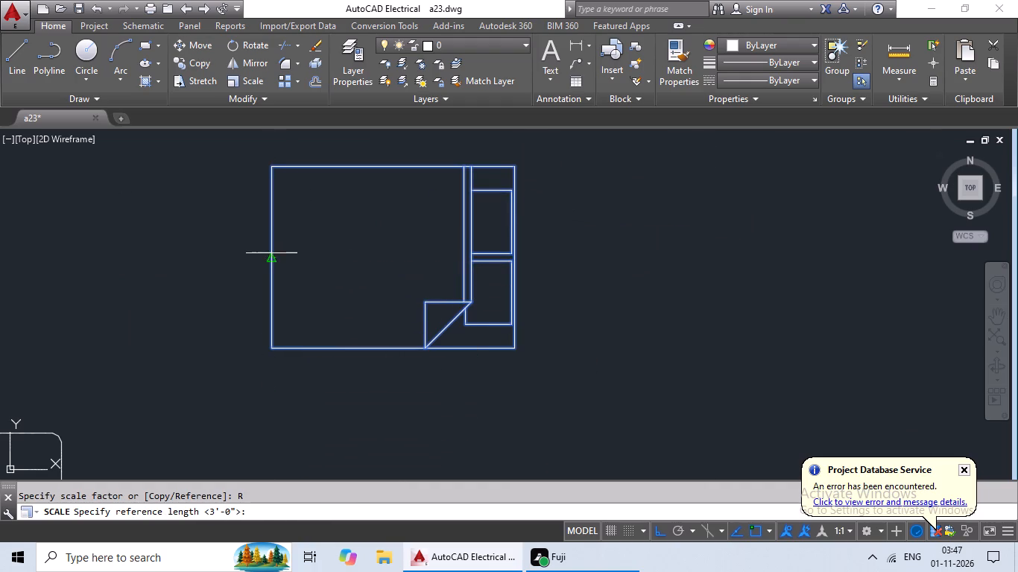
left_click(271, 254)
scroll(537, 255, "up", 2)
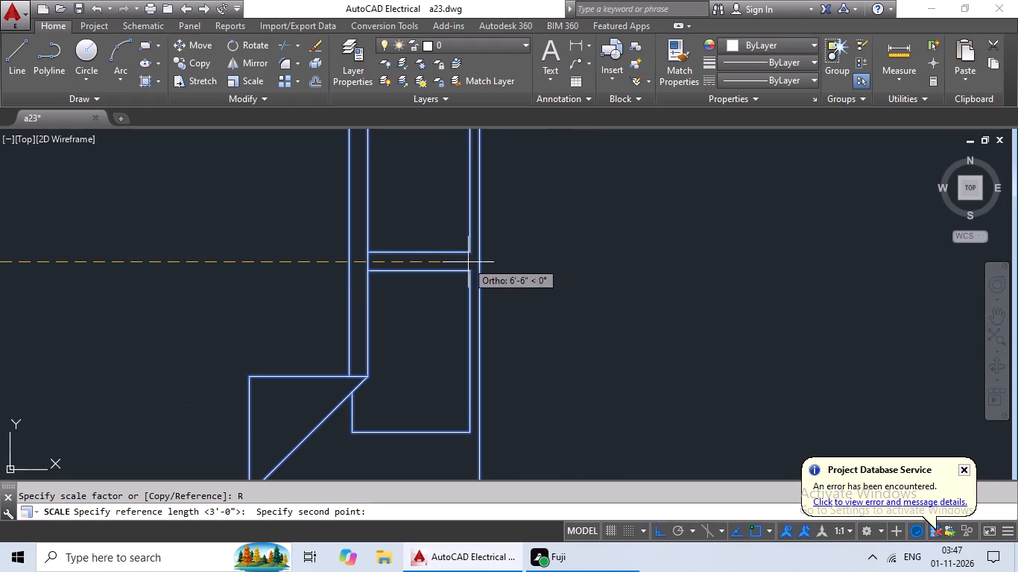
left_click(476, 263)
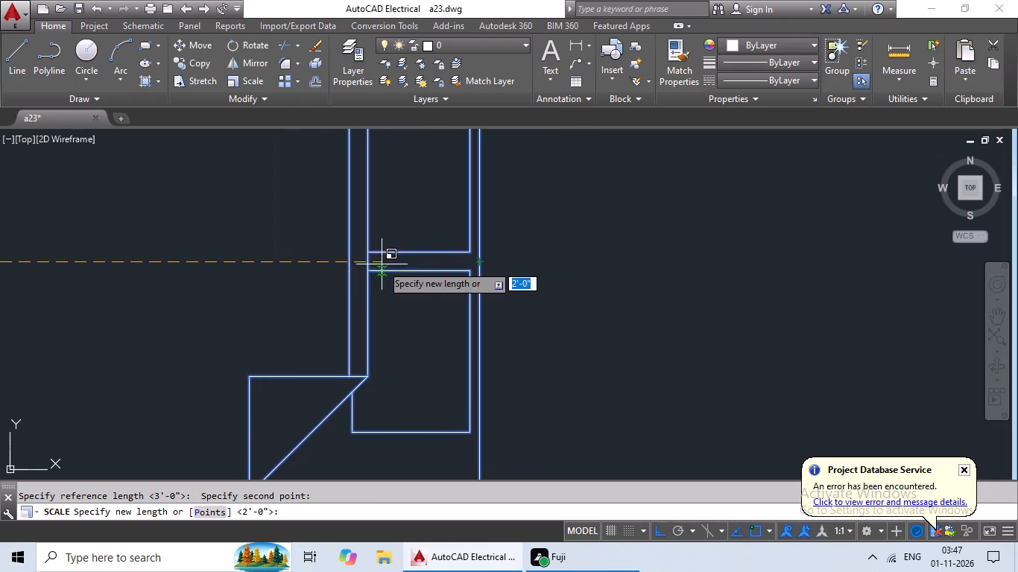
scroll(335, 272, "down", 4)
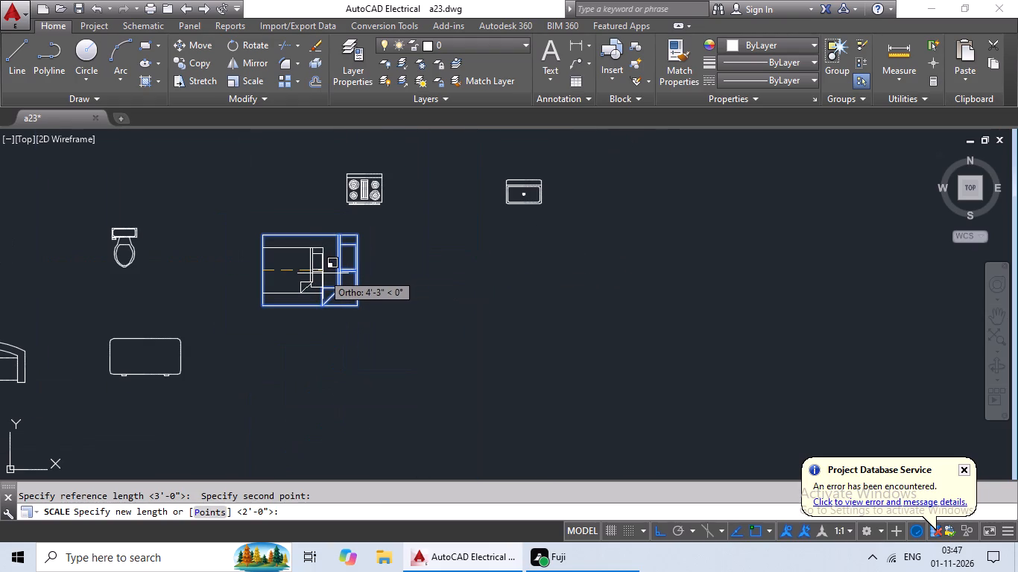
left_click(319, 273)
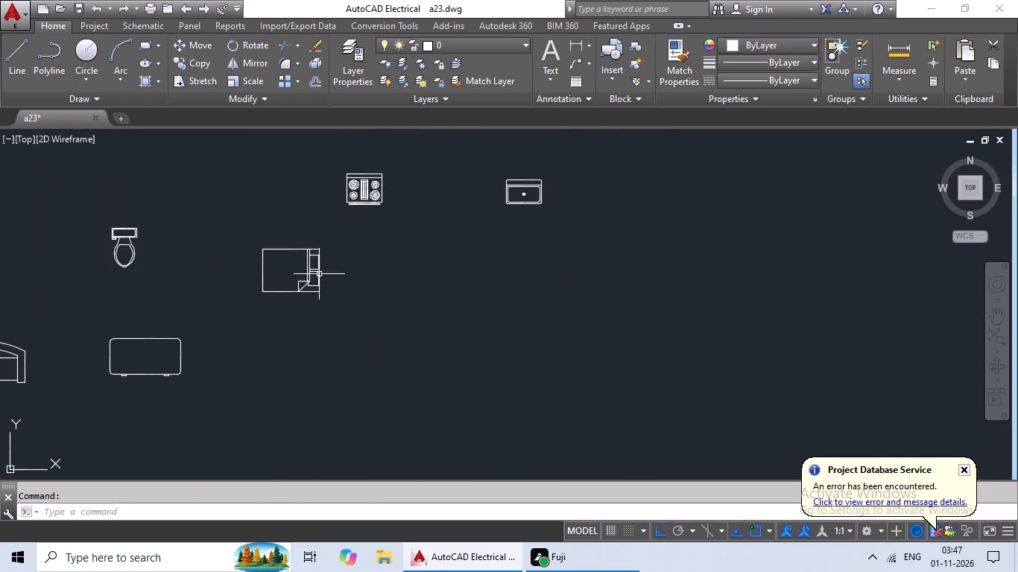
Copy the reduced bed into the northern bedroom just west of the plan's centre wall, with its head against that wall.
scroll(343, 275, "up", 2)
middle_click_drag(373, 284, 691, 349)
scroll(700, 343, "down", 2)
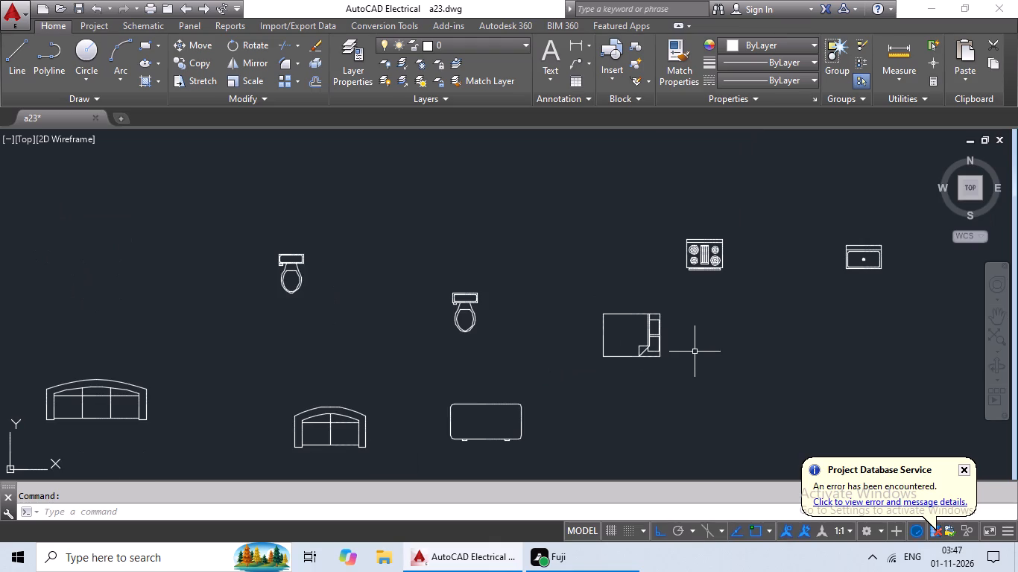
left_click(654, 337)
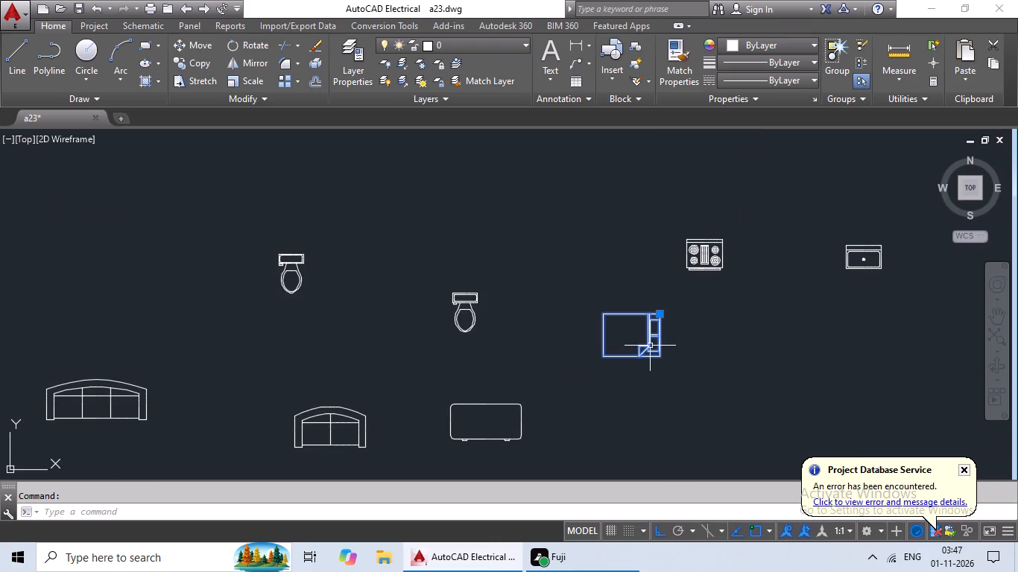
key("ctrl+c")
key("ctrl+v")
scroll(652, 334, "down", 4, "ctrl")
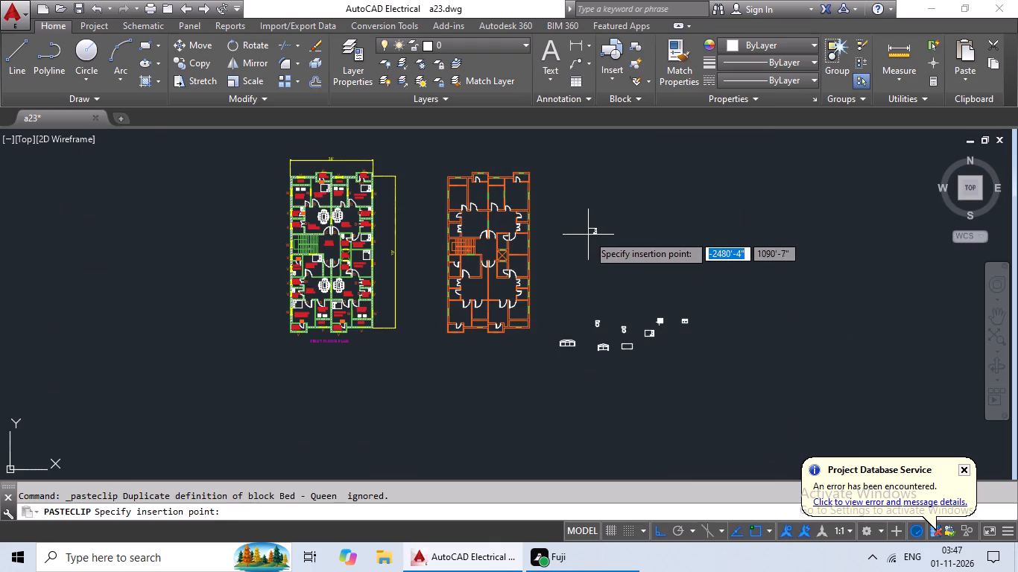
scroll(485, 191, "up", 1)
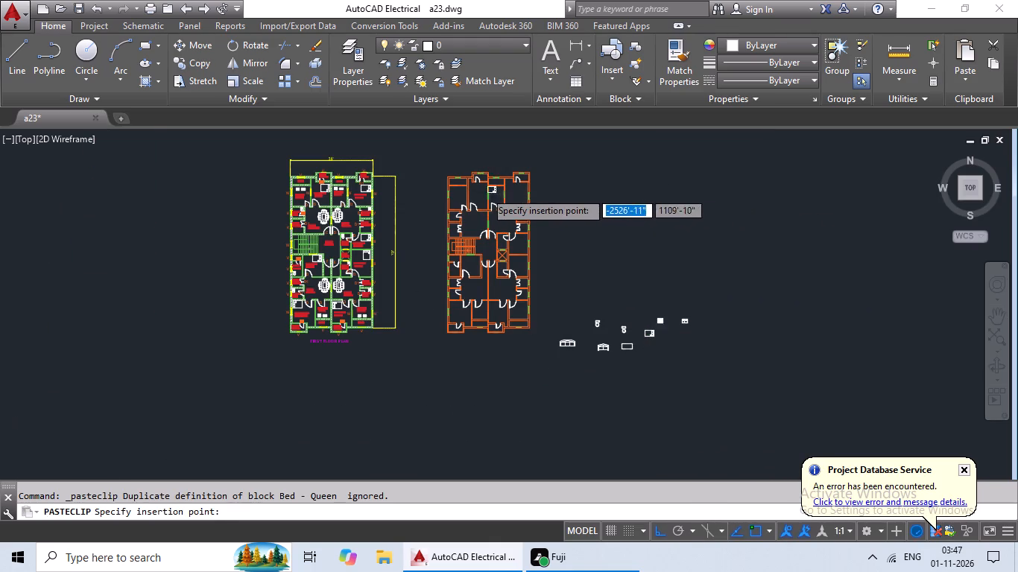
scroll(485, 191, "up", 3)
middle_click_drag(442, 190, 383, 349)
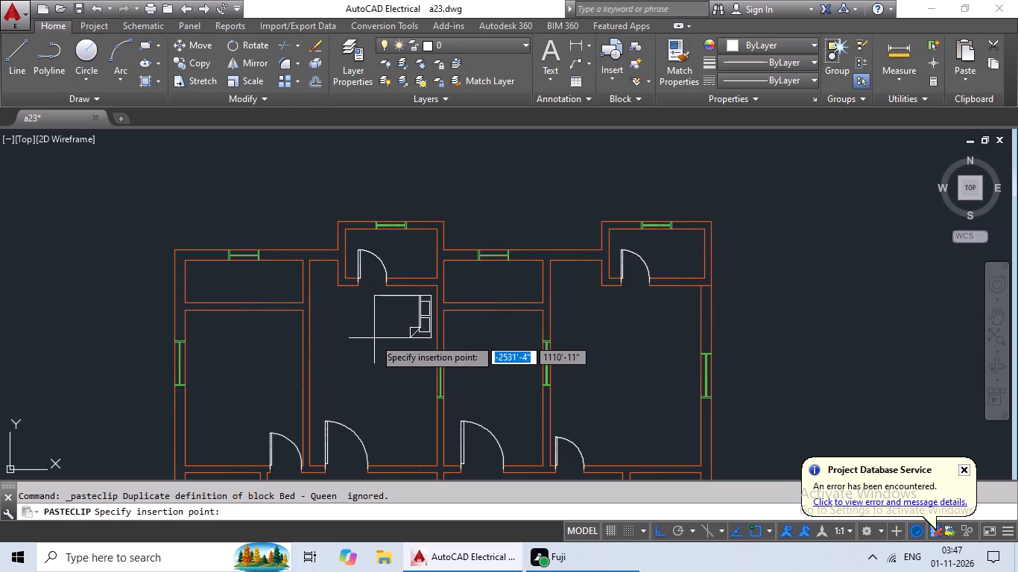
left_click(374, 333)
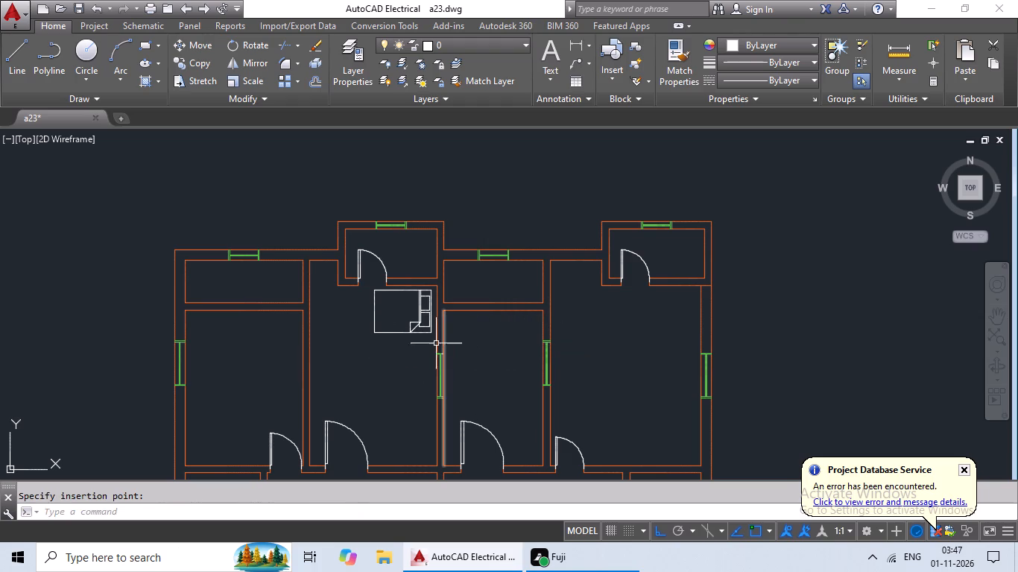
Erase the bed pasted in that bedroom and paste it again slightly farther south, still at the east wall.
left_click(409, 330)
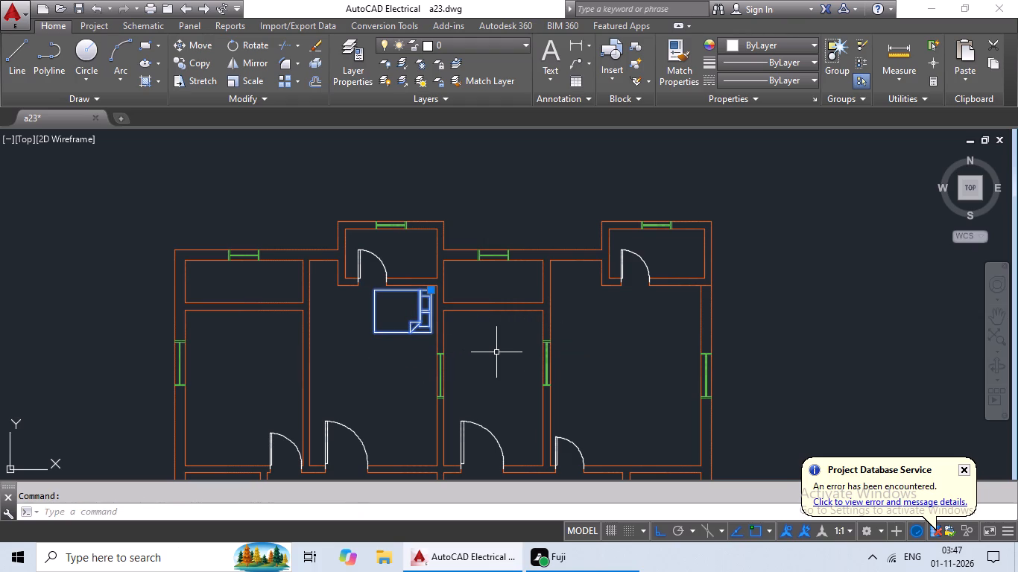
key("Delete")
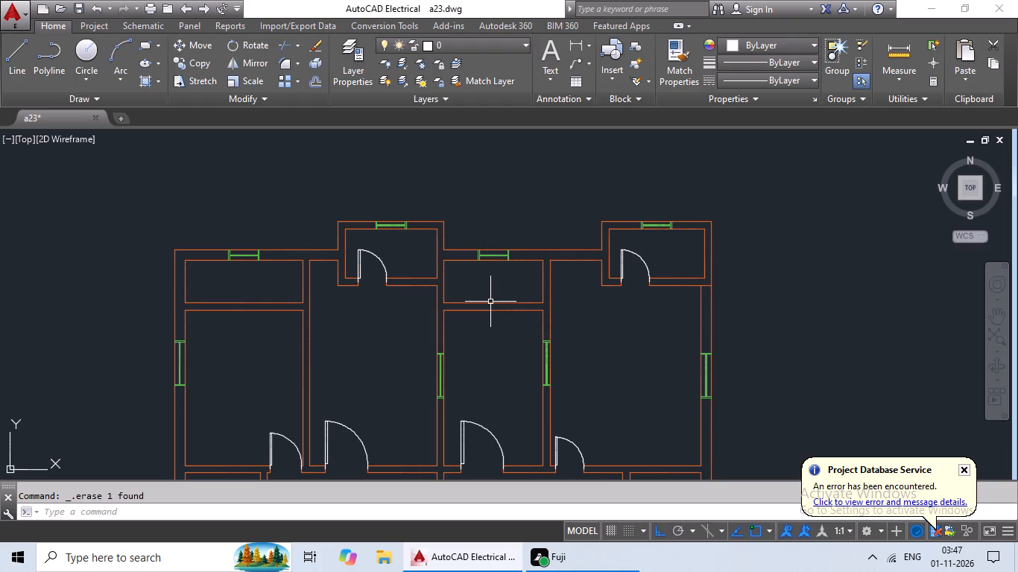
key("ctrl+c")
key("ctrl+v")
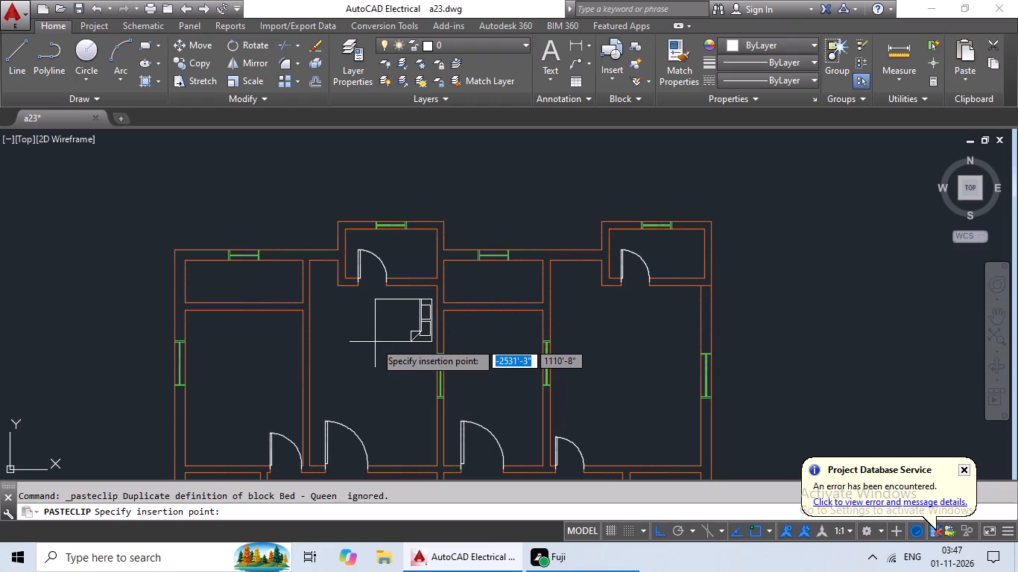
left_click(375, 342)
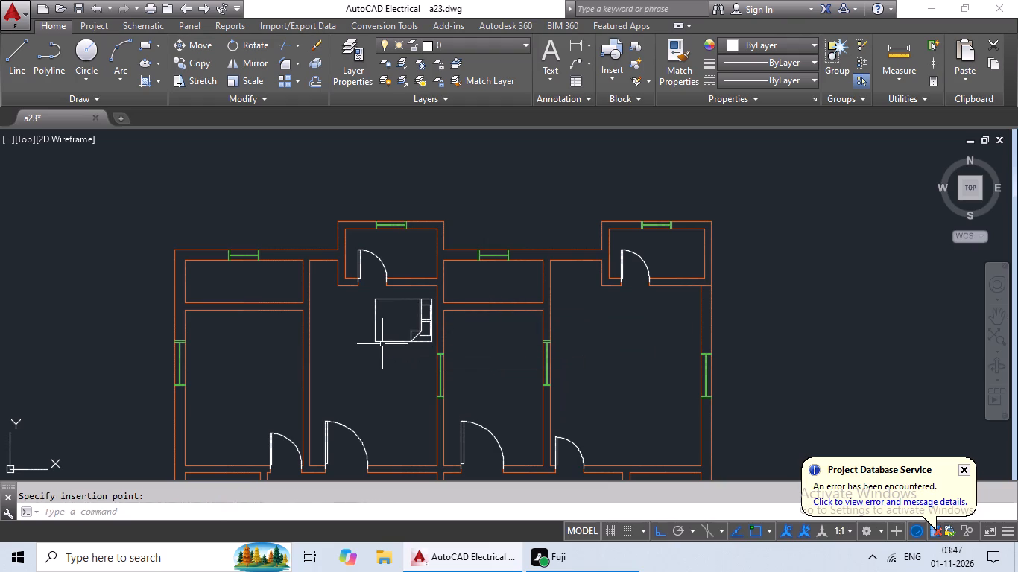
Paste another reduced bed in the northeast bedroom below the deck door, with its head beside the east outer wall.
key("ctrl+v")
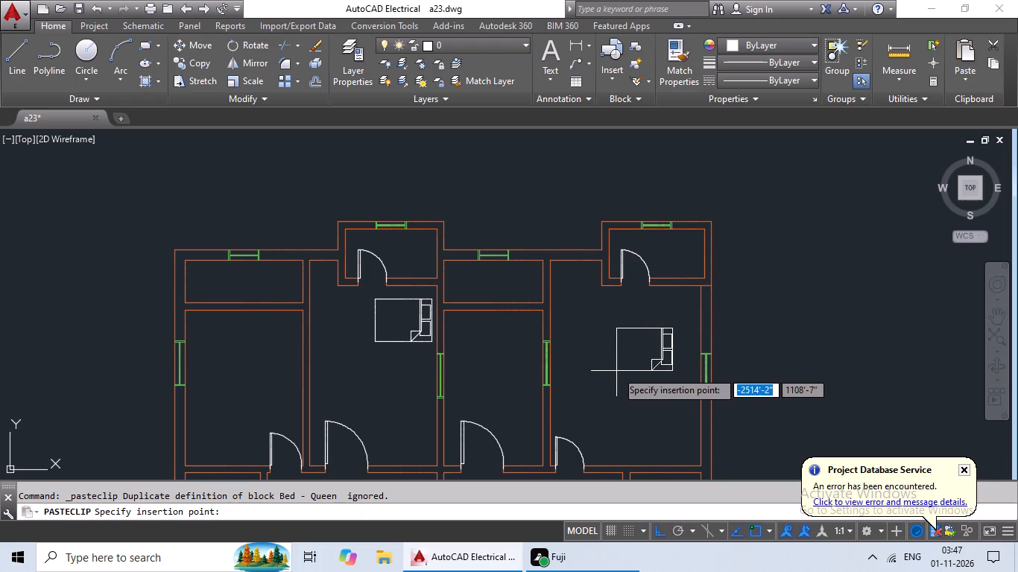
scroll(640, 331, "up", 2)
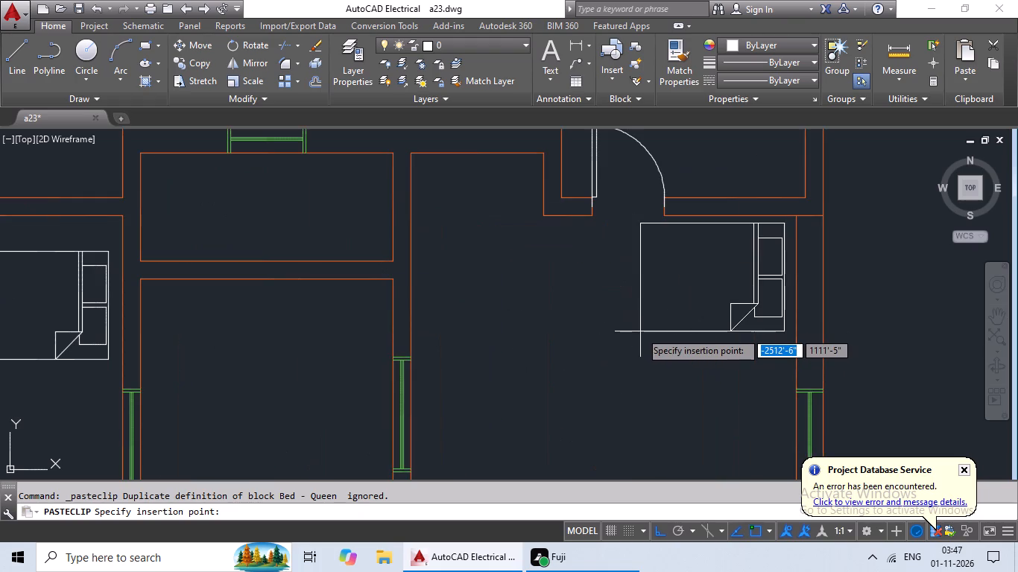
left_click(640, 343)
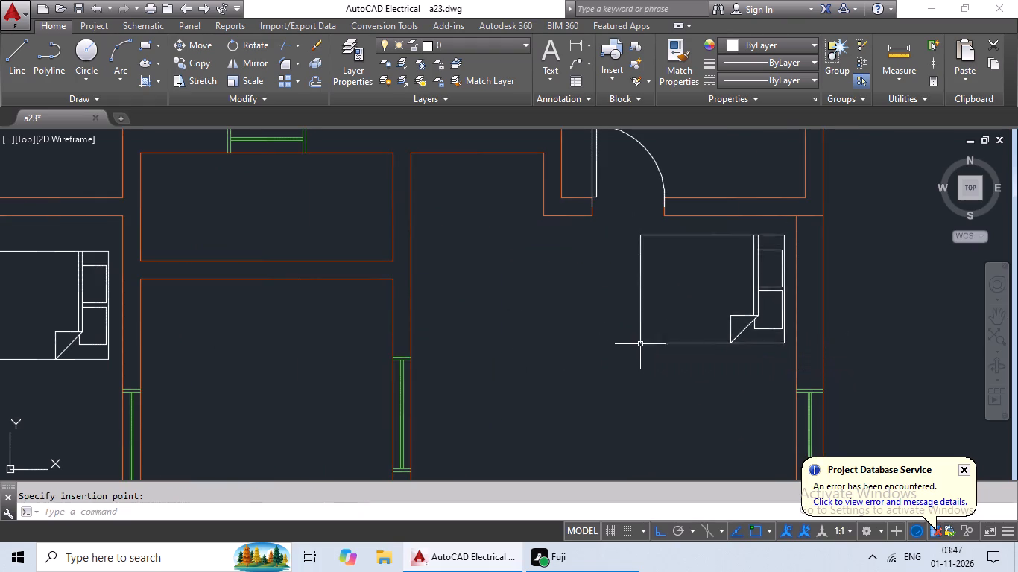
Paste another reduced bed in the east bedroom beside the toilet north of the lift, near its northeast corner.
scroll(639, 345, "down", 2)
middle_click_drag(608, 357, 666, 315)
scroll(666, 314, "down", 2)
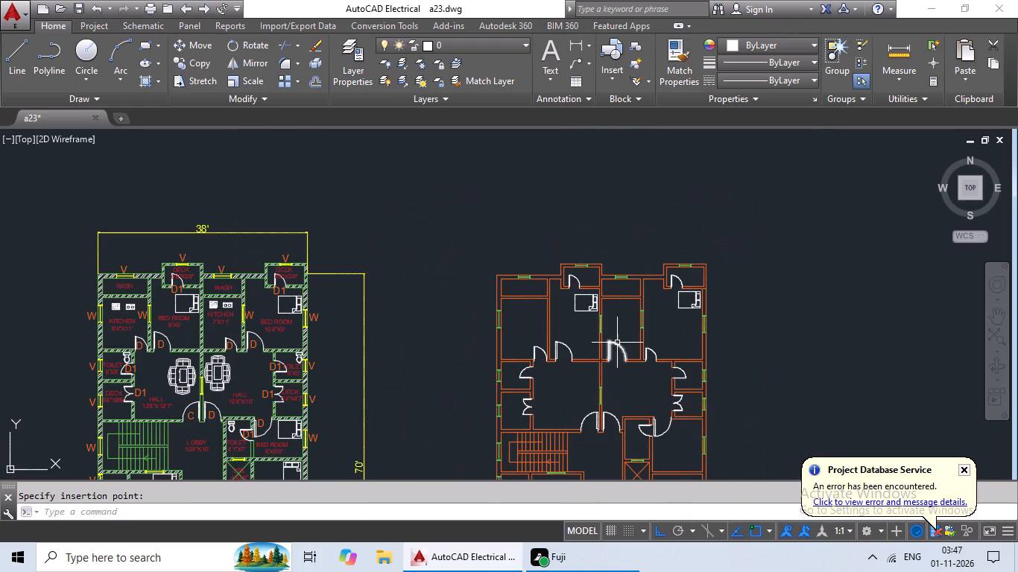
middle_click_drag(613, 343, 642, 311)
middle_click_drag(625, 332, 645, 308)
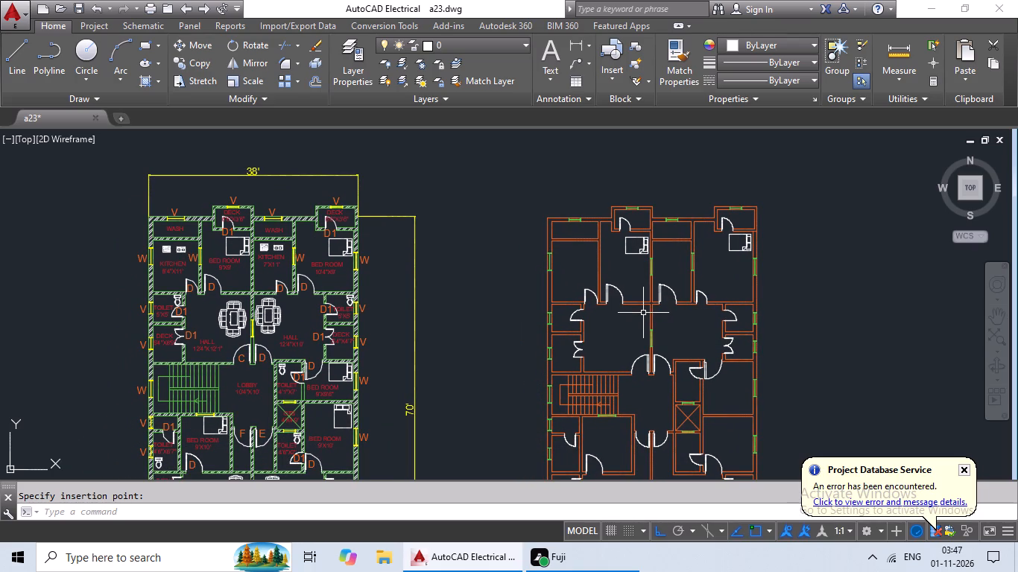
middle_click_drag(642, 313, 656, 279)
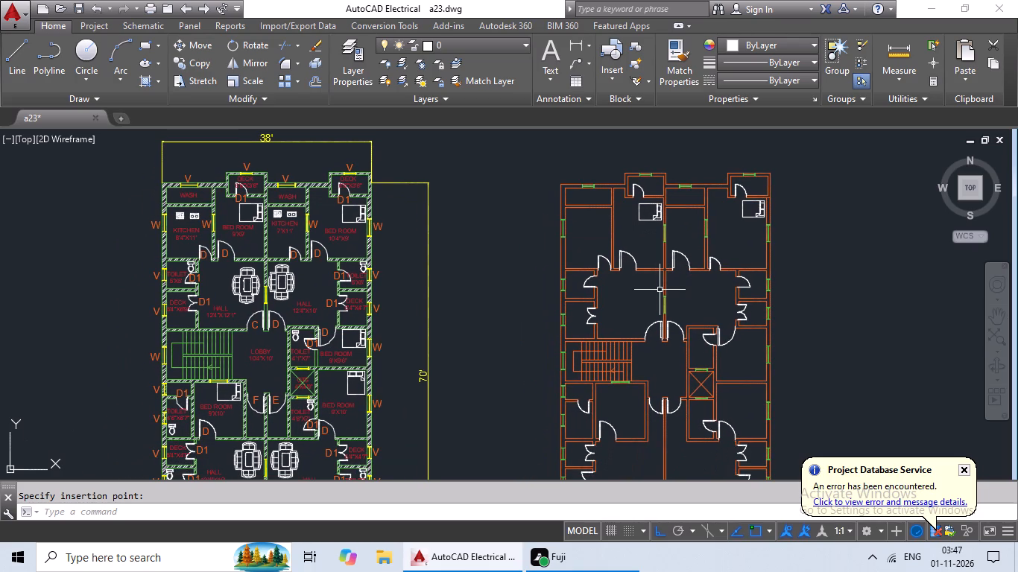
key("ctrl+v")
scroll(661, 318, "down", 1, "ctrl")
middle_click_drag(660, 320, 666, 282)
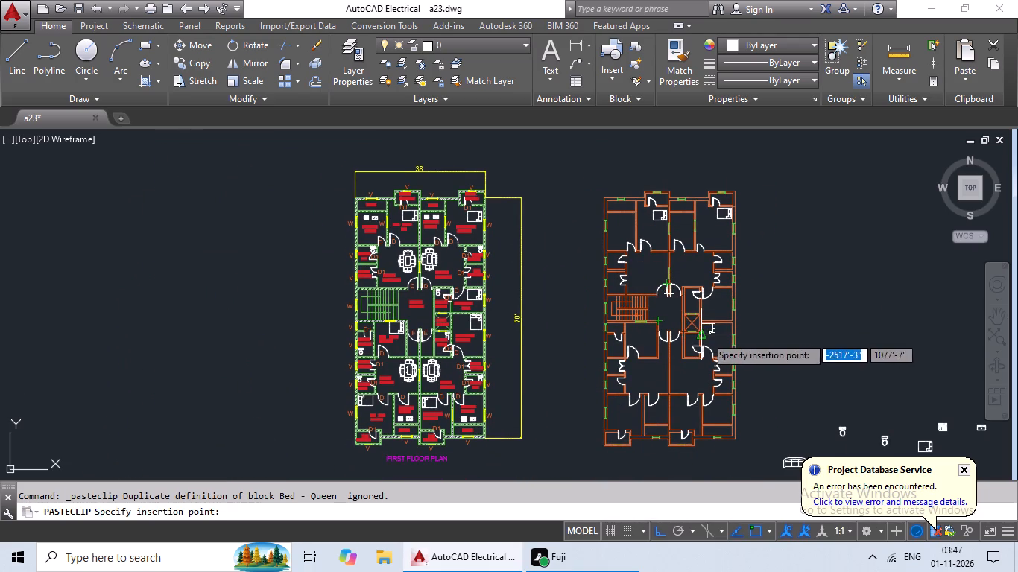
scroll(709, 335, "up", 1)
middle_click_drag(724, 308, 707, 339)
scroll(709, 332, "up", 3)
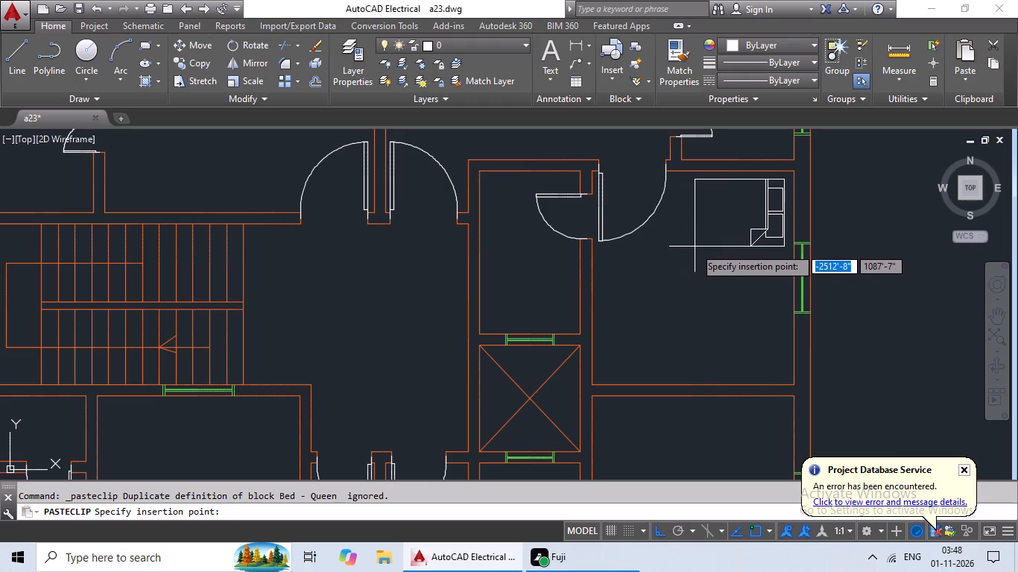
left_click(697, 249)
Rotate the spare reduced bed 90 degrees counterclockwise about its upper pillow-end corner, so its head faces north.
scroll(712, 255, "down", 3)
middle_click_drag(748, 275, 657, 273)
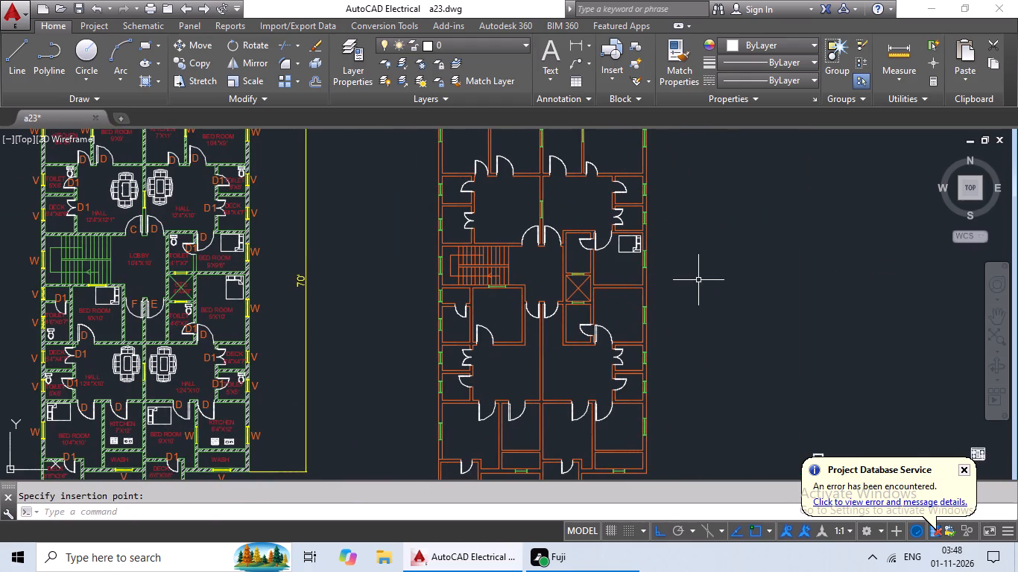
middle_click_drag(708, 279, 572, 229)
scroll(663, 264, "down", 2)
middle_click_drag(680, 273, 636, 251)
scroll(676, 326, "up", 2)
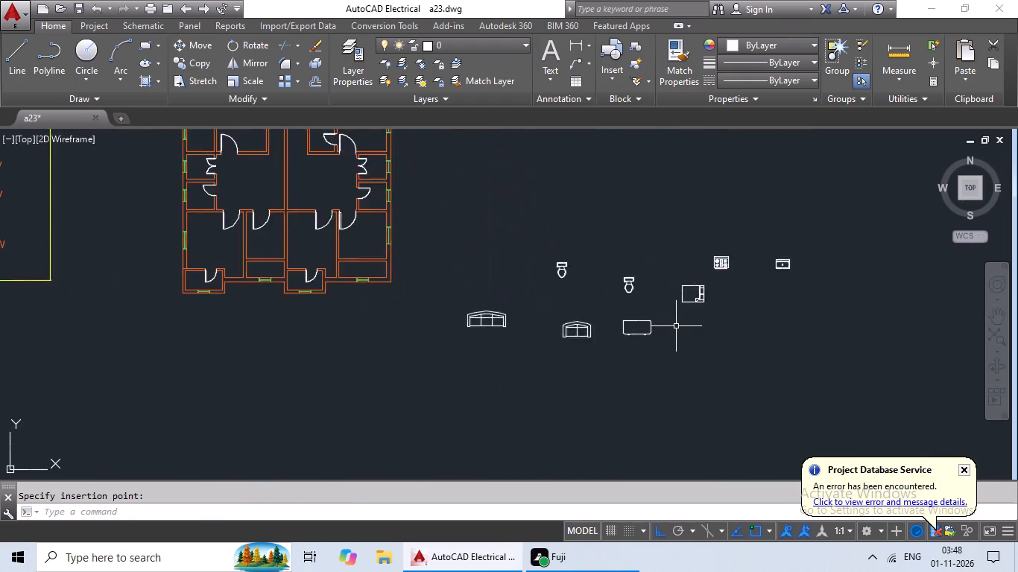
scroll(676, 326, "up", 3)
left_click(729, 261)
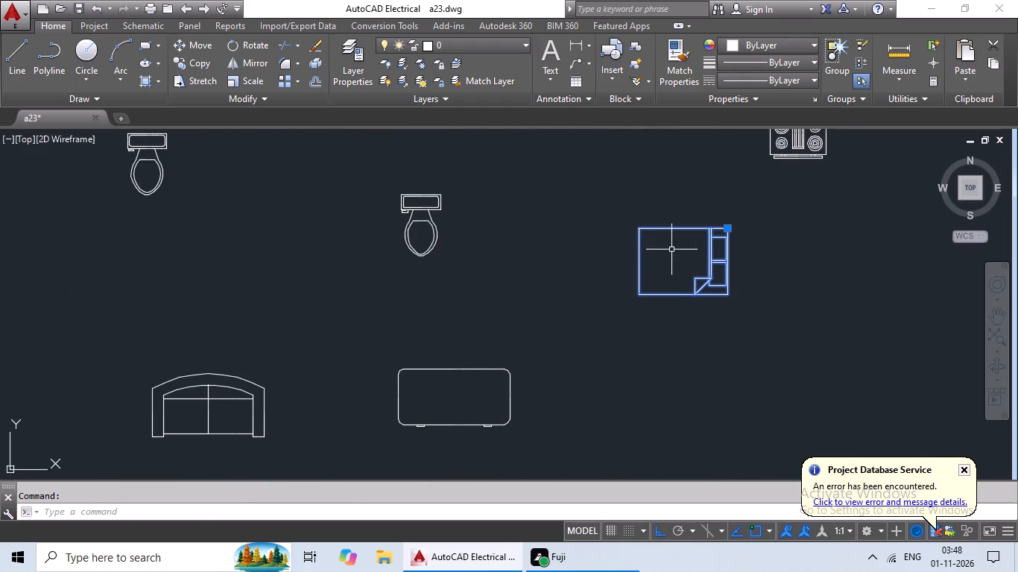
left_click(248, 51)
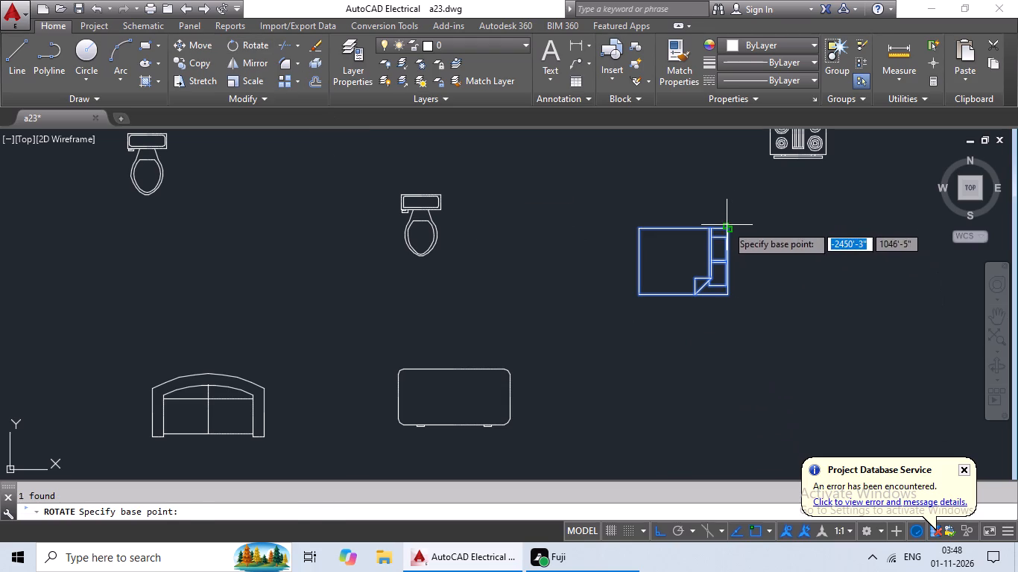
left_click(727, 225)
left_click(709, 182)
Copy the north-facing spare bed and paste it in the east bedroom beside the lift's south toilet, near its northeast corner.
left_click(750, 250)
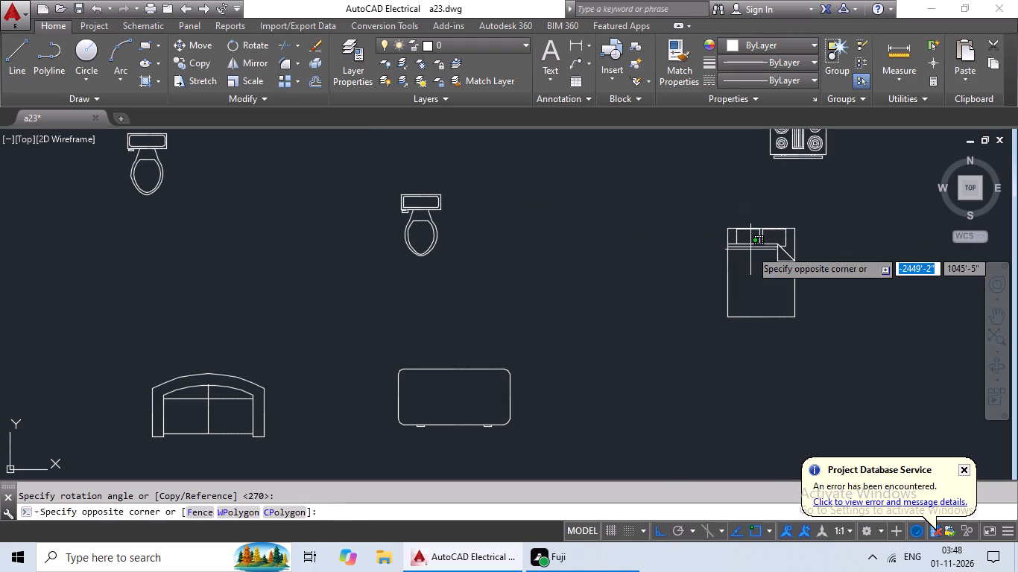
left_click(751, 247)
left_click(733, 244)
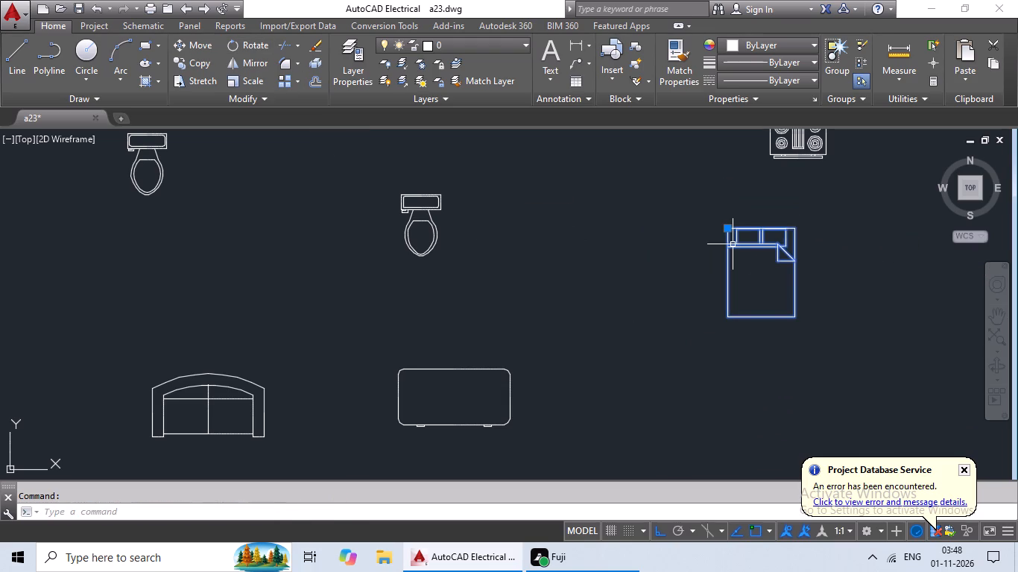
key("ctrl+c")
key("ctrl+v")
scroll(654, 276, "down", 4)
middle_click_drag(627, 301, 706, 318)
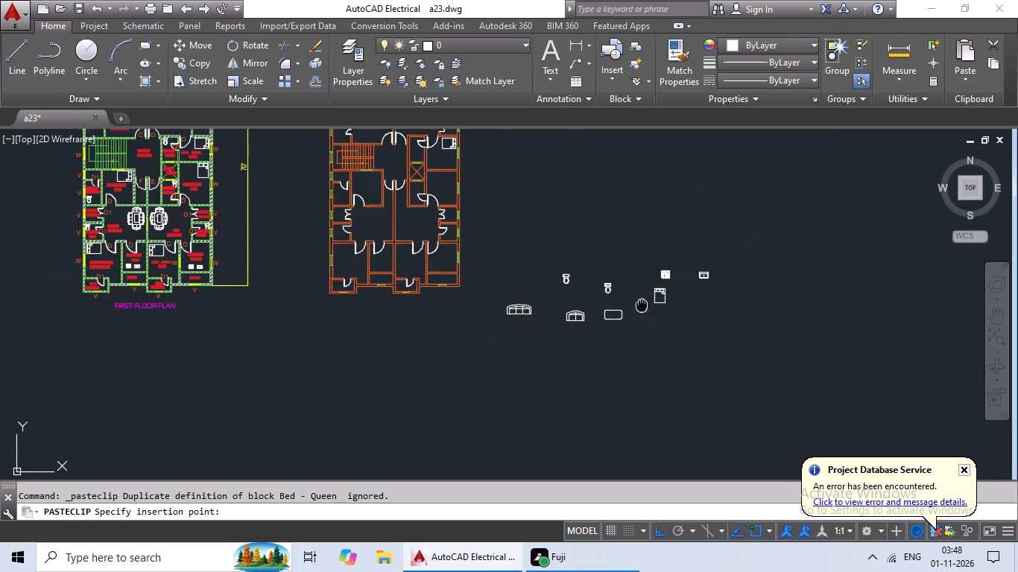
middle_click_drag(706, 318, 739, 312)
middle_click_drag(557, 209, 555, 265)
scroll(540, 261, "up", 4)
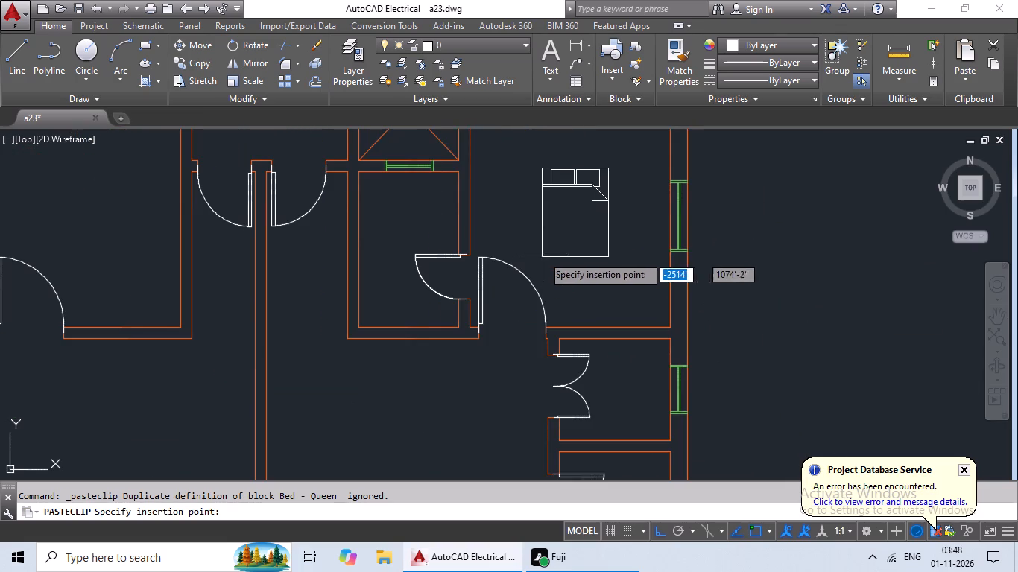
middle_click_drag(566, 244, 567, 355)
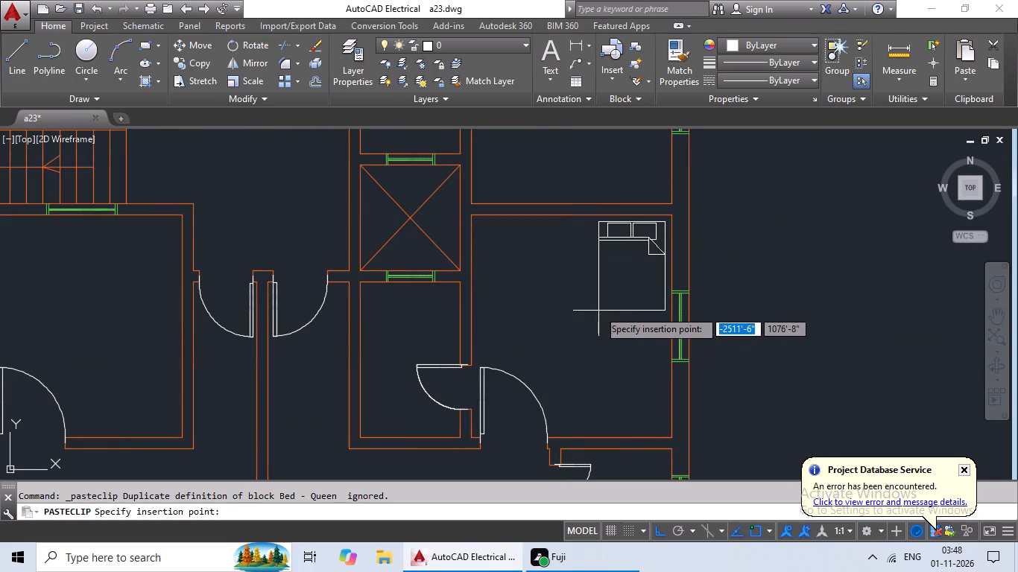
left_click(596, 308)
Copy the east-facing bed from the north bedroom and paste it in the bedroom south of the staircase, near its northeast corner.
scroll(771, 276, "down", 2)
middle_click_drag(783, 280, 696, 293)
scroll(708, 289, "down", 2)
middle_click_drag(719, 295, 674, 290)
middle_click_drag(701, 309, 686, 299)
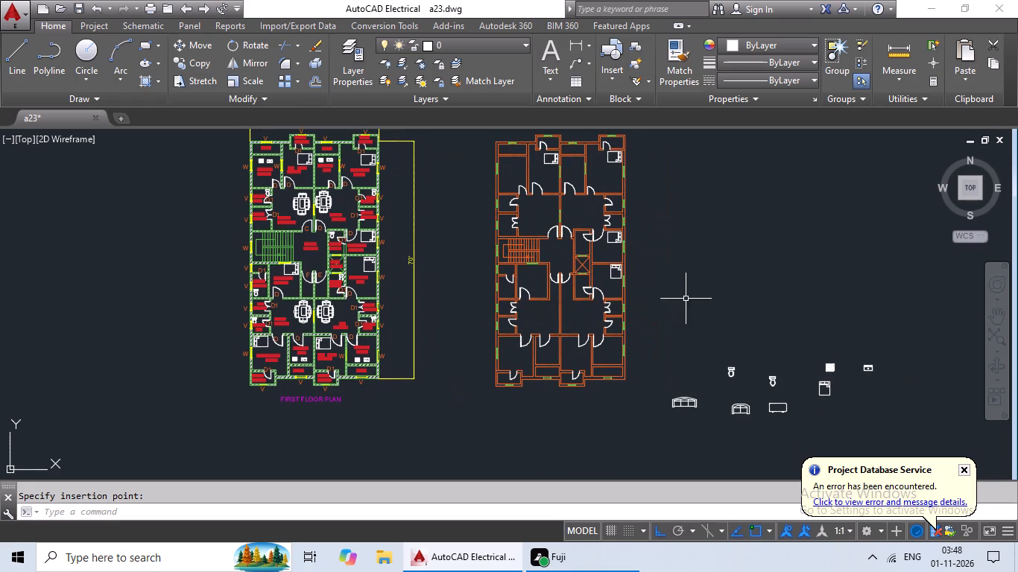
middle_click_drag(704, 311, 672, 295)
middle_click_drag(677, 301, 654, 294)
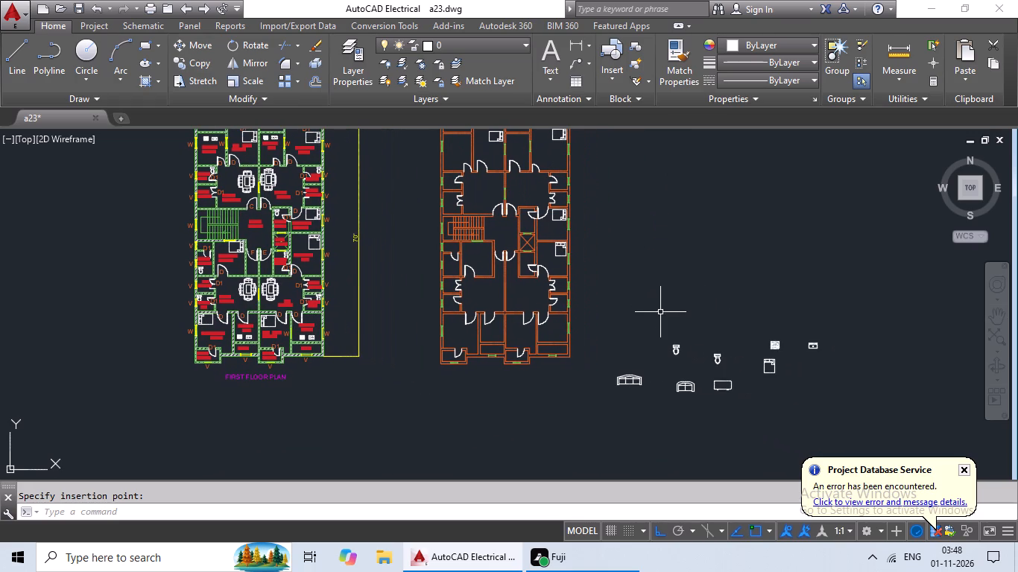
middle_click_drag(620, 236, 627, 315)
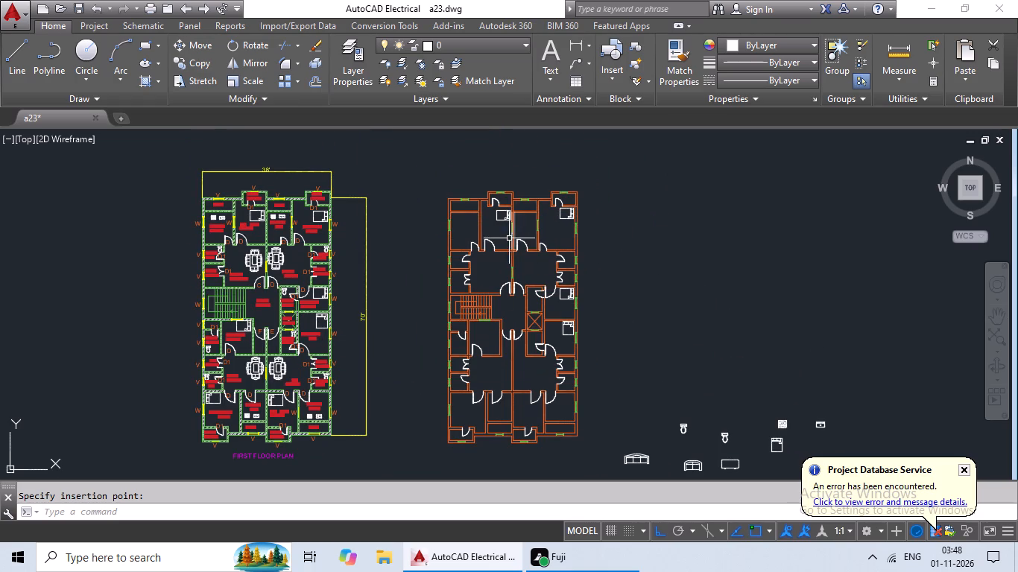
left_click(502, 222)
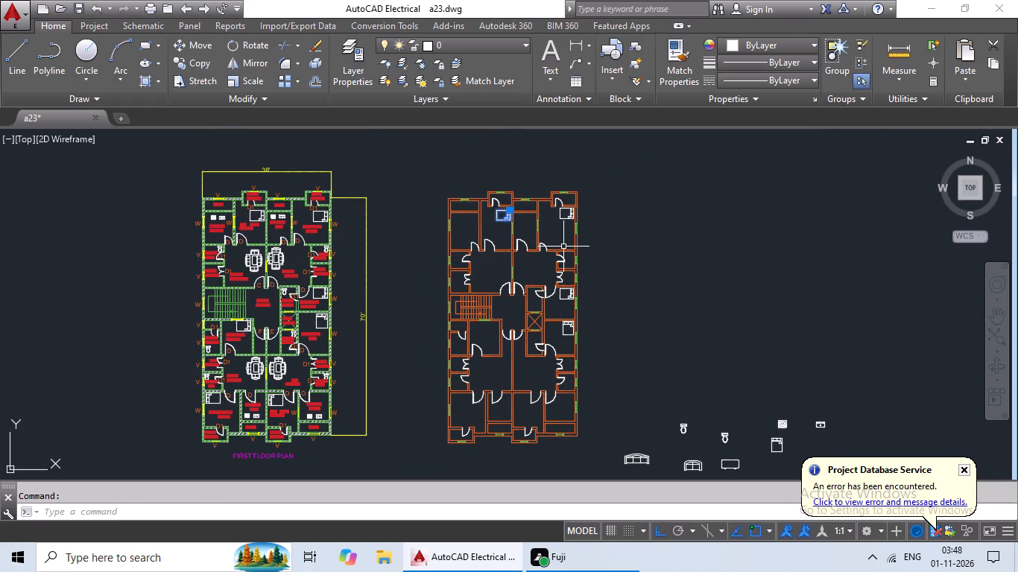
key("ctrl+c")
key("ctrl+v")
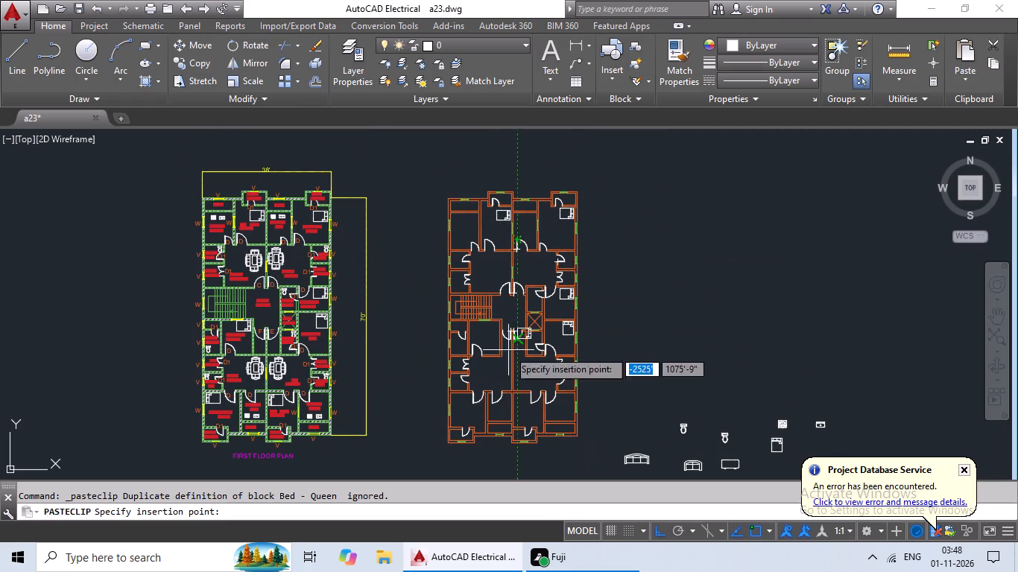
scroll(483, 328, "up", 6)
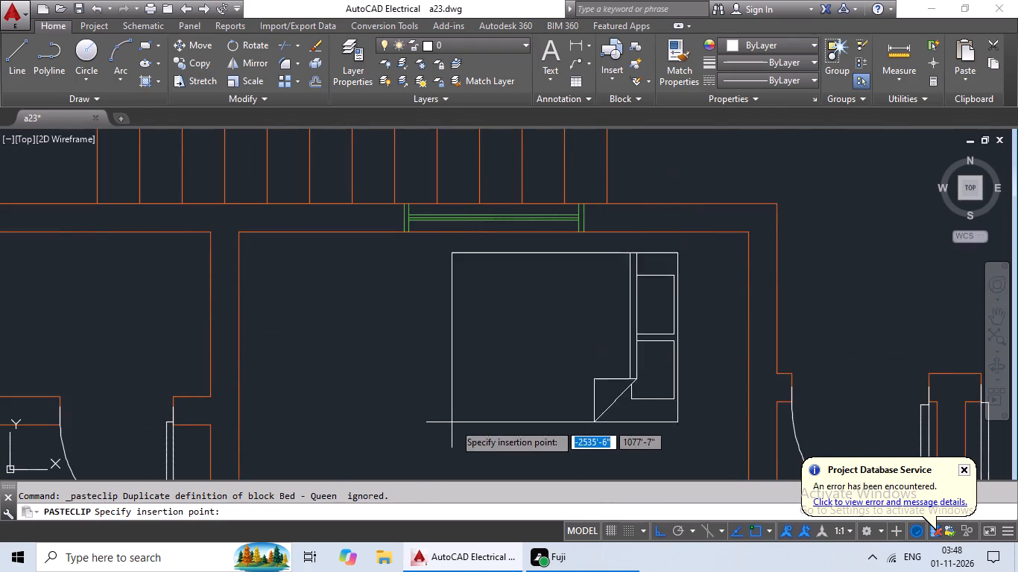
left_click(493, 416)
Rotate the spare bed 90 degrees counterclockwise about its upper-left corner, so its head faces west.
scroll(563, 360, "down", 5)
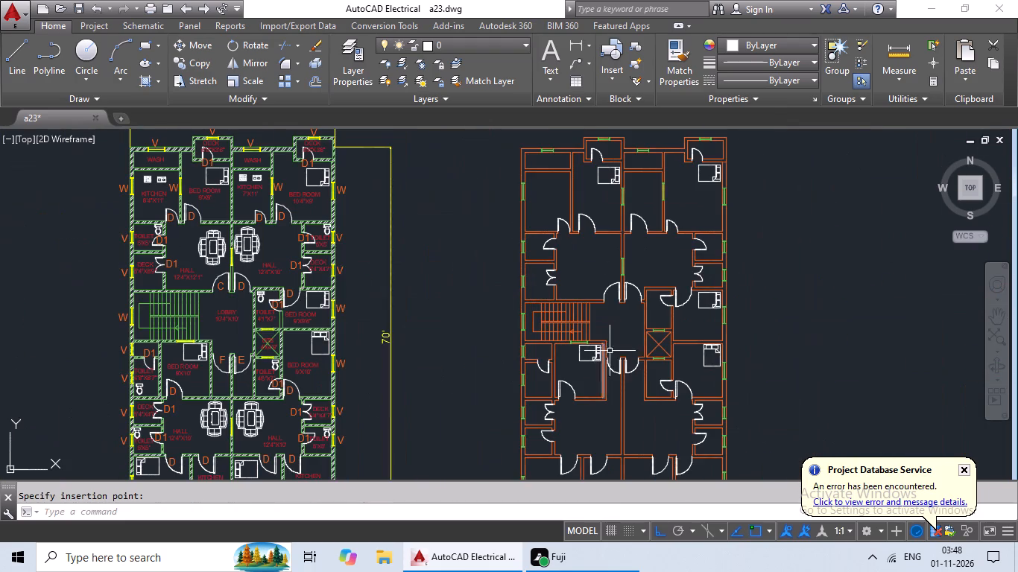
middle_click_drag(551, 305, 539, 302)
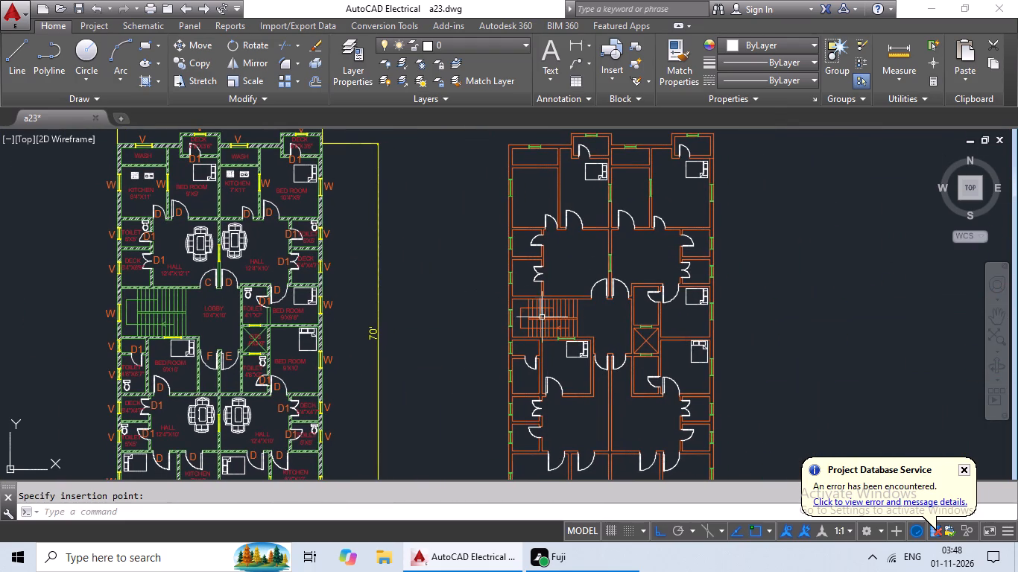
middle_click_drag(512, 309, 466, 308)
middle_click_drag(489, 319, 489, 294)
middle_click_drag(518, 314, 469, 243)
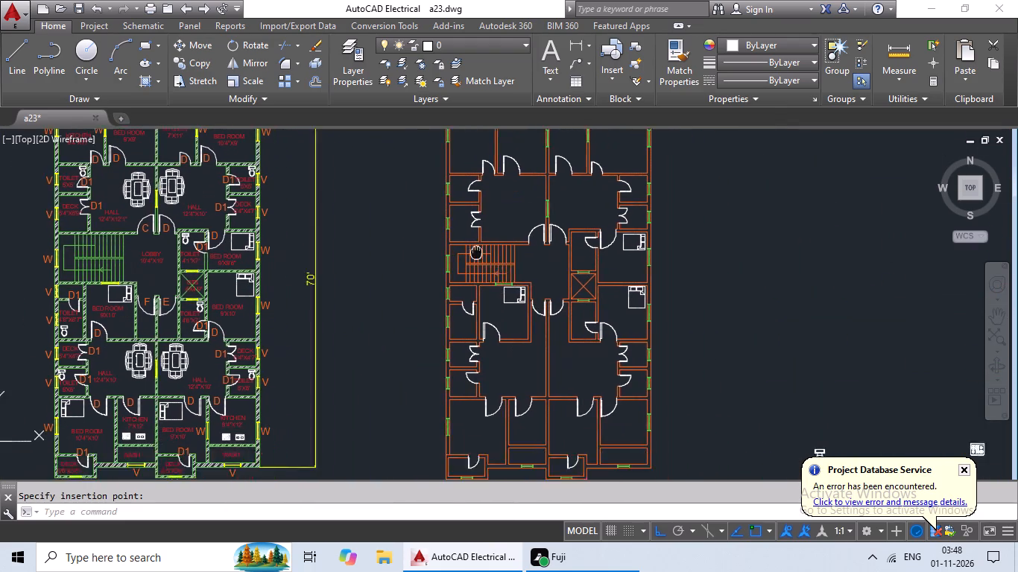
middle_click_drag(469, 243, 464, 236)
middle_click_drag(736, 337, 578, 241)
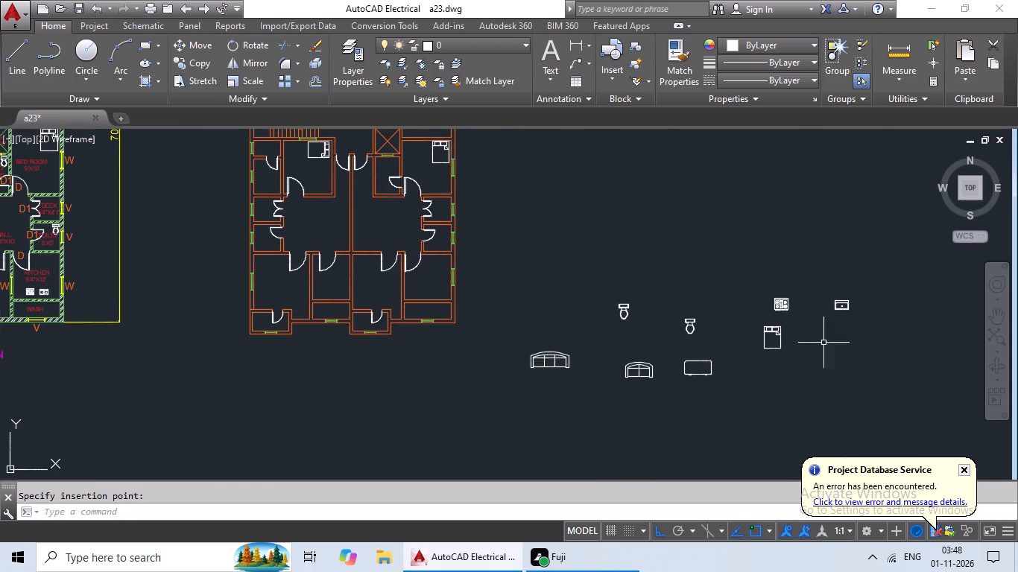
scroll(788, 312, "up", 3)
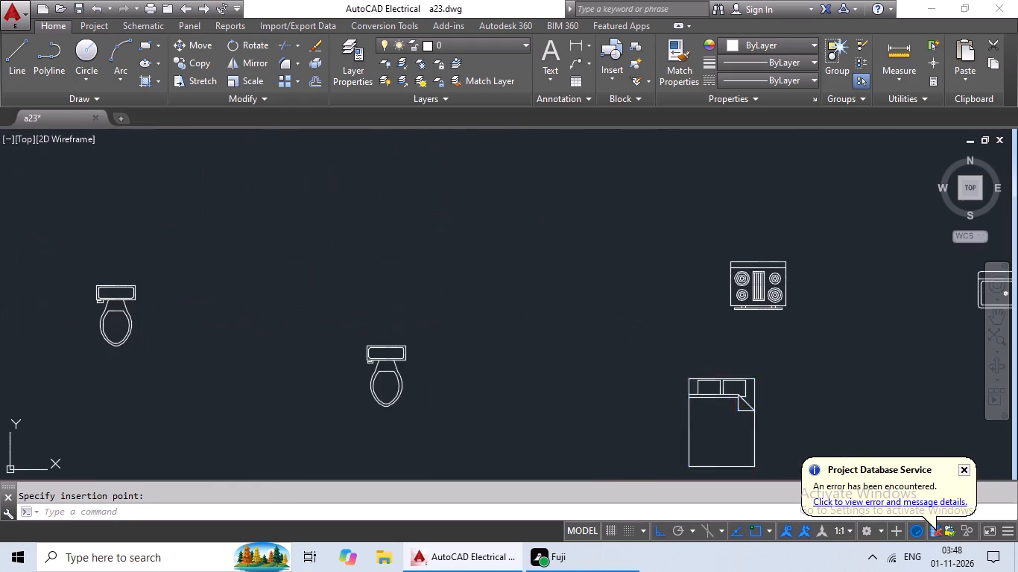
left_click(739, 382)
left_click(237, 51)
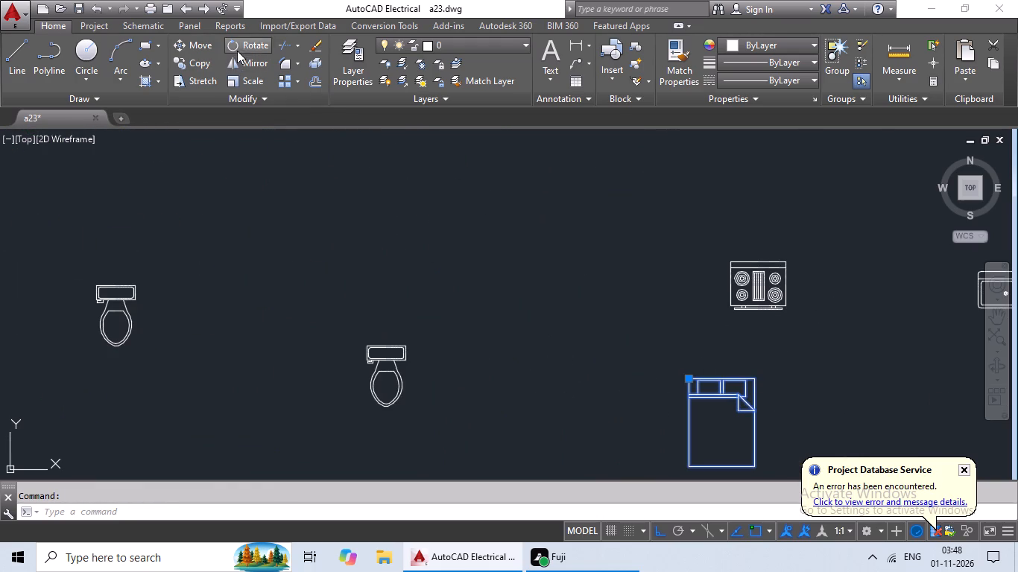
middle_click(472, 184)
middle_click_drag(615, 282, 464, 186)
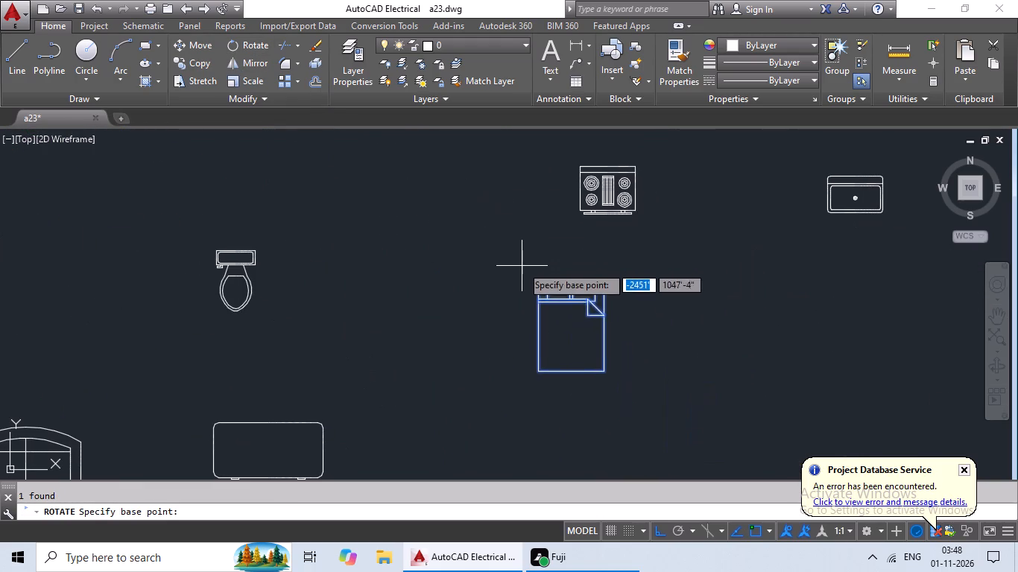
left_click_drag(537, 287, 513, 287)
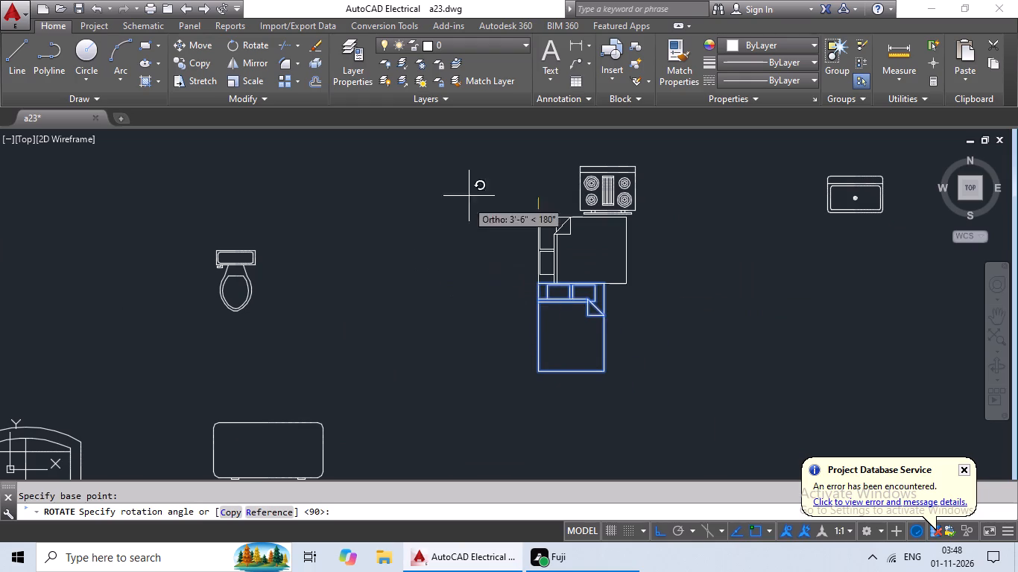
left_click(507, 154)
Copy the west-facing spare bed and paste it in the south bedroom just east of the central wall, near its northwest corner.
left_click(540, 248)
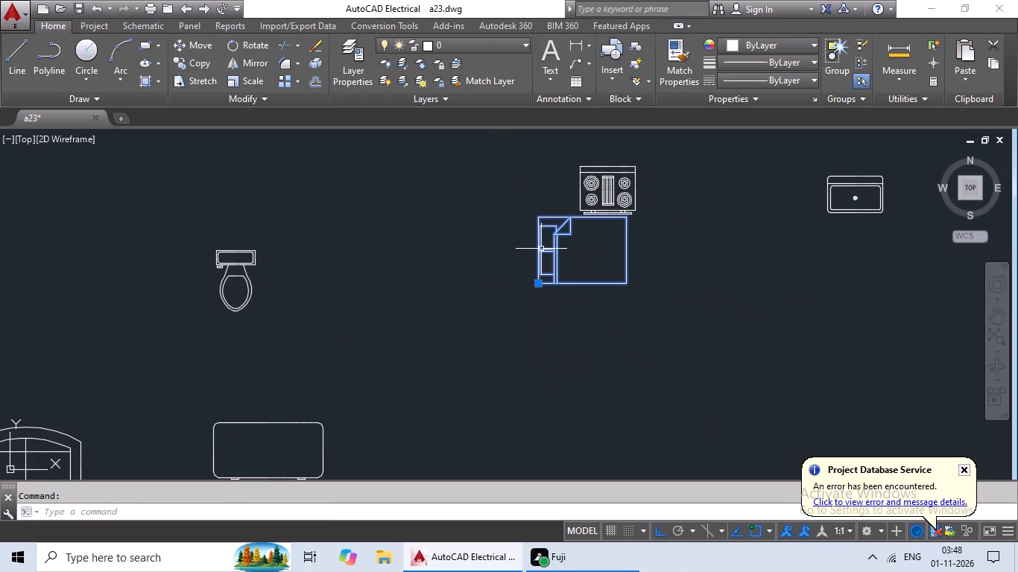
key("ctrl+c")
key("ctrl+v")
scroll(501, 267, "down", 3, "ctrl")
middle_click_drag(494, 282, 711, 174)
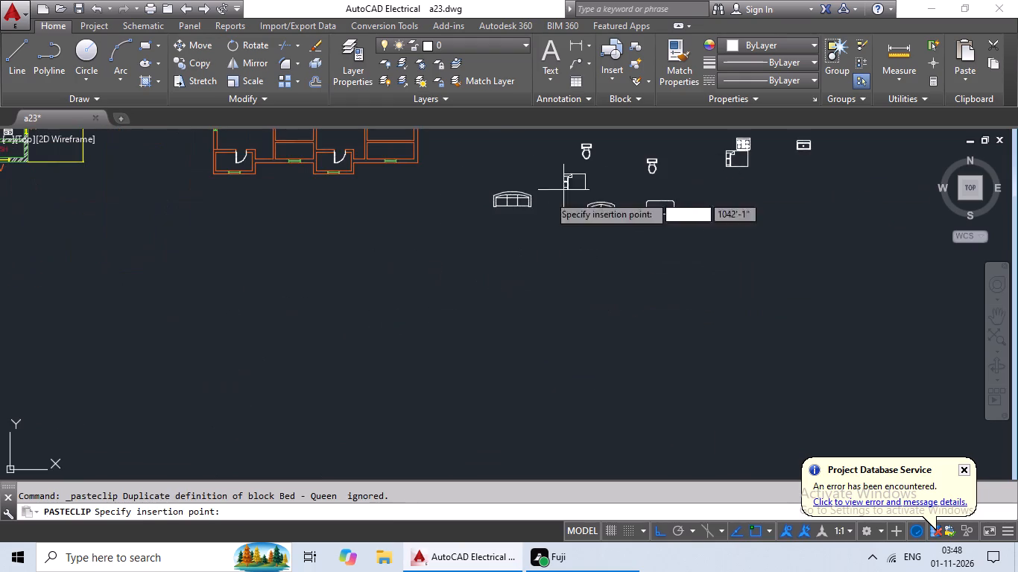
middle_click_drag(534, 199, 496, 439)
scroll(291, 366, "up", 3)
middle_click_drag(296, 361, 411, 352)
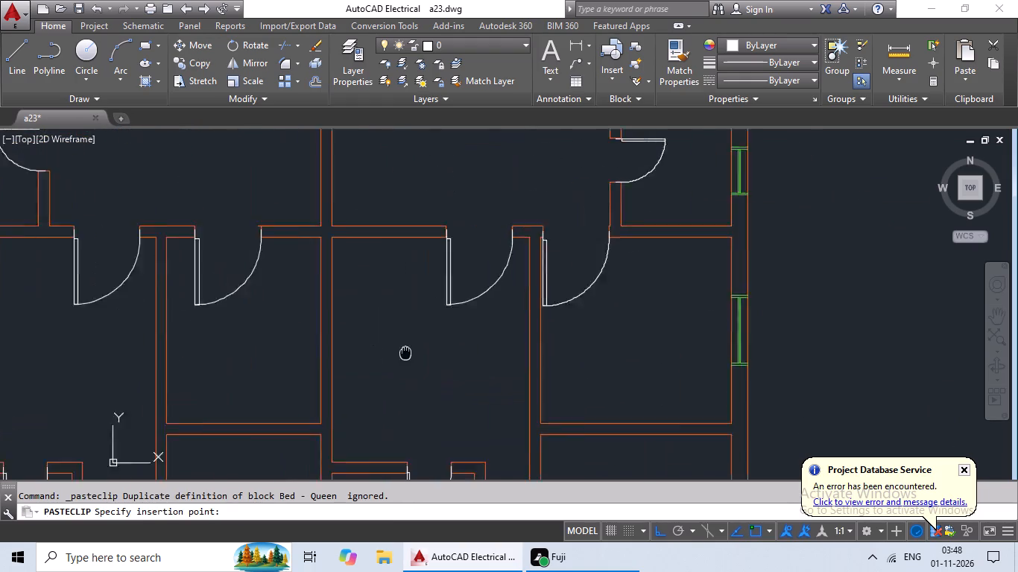
middle_click_drag(411, 352, 452, 343)
scroll(454, 341, "down", 3)
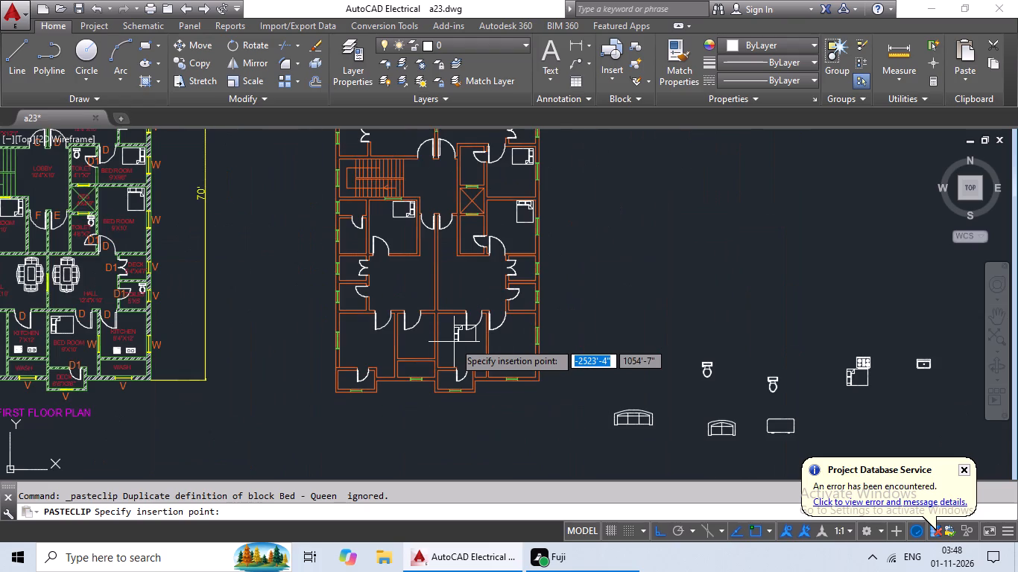
scroll(449, 340, "up", 2)
middle_click_drag(436, 360, 440, 356)
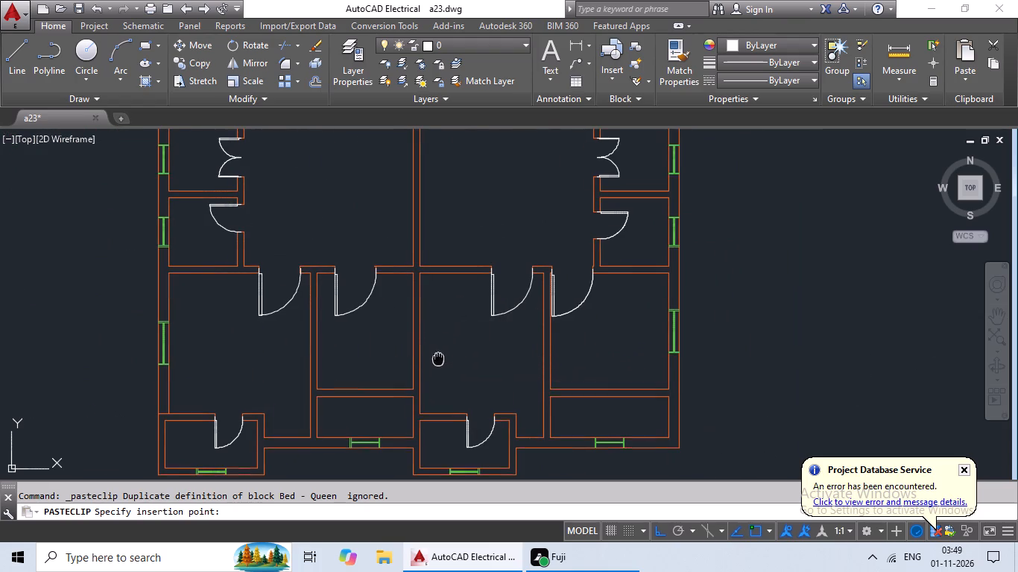
middle_click_drag(440, 356, 447, 330)
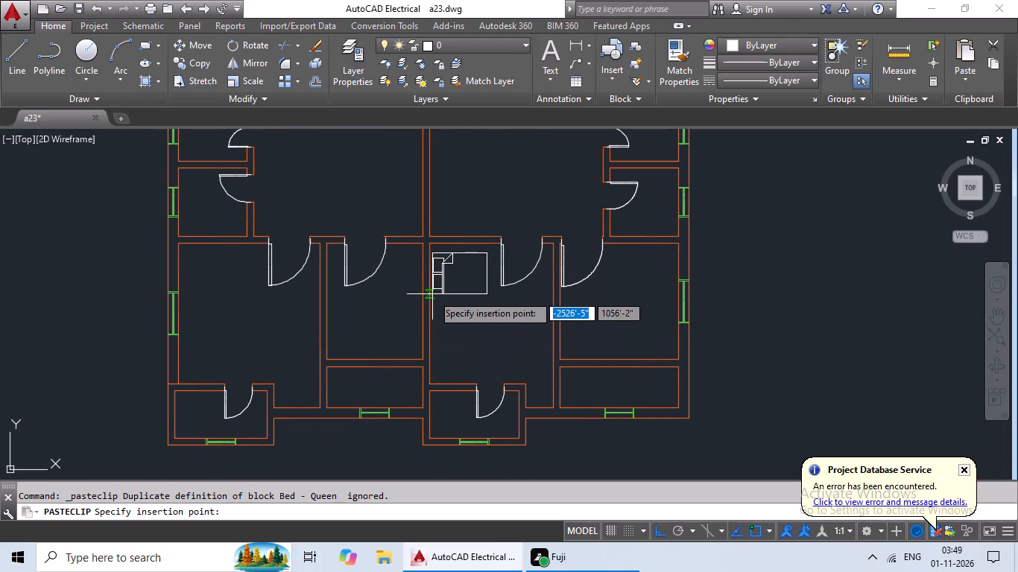
scroll(442, 289, "up", 2)
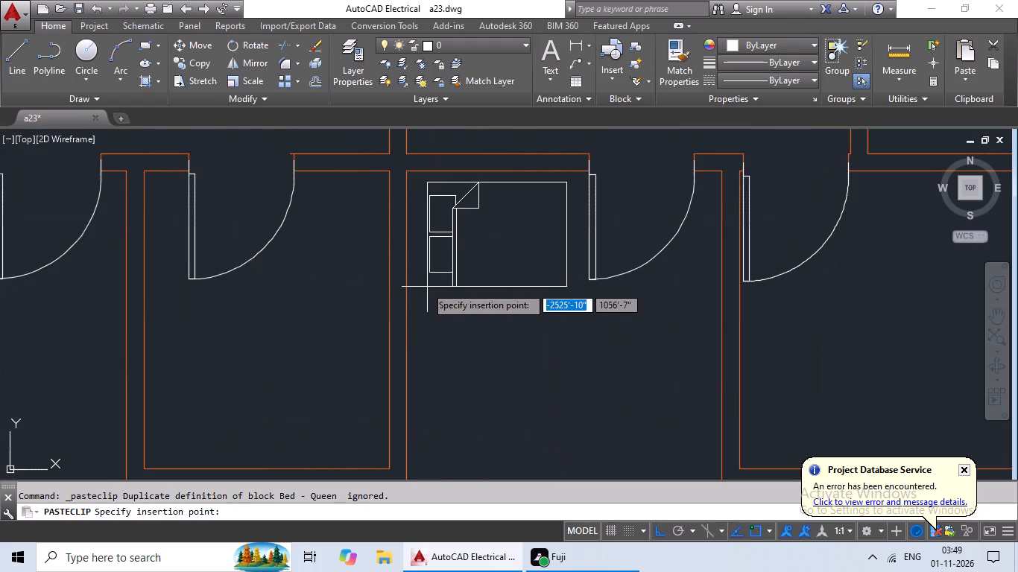
left_click(423, 285)
Paste another west-facing bed in the southwest corner bedroom, near its northwest corner above the window.
scroll(458, 296, "down", 2)
key("ctrl+v")
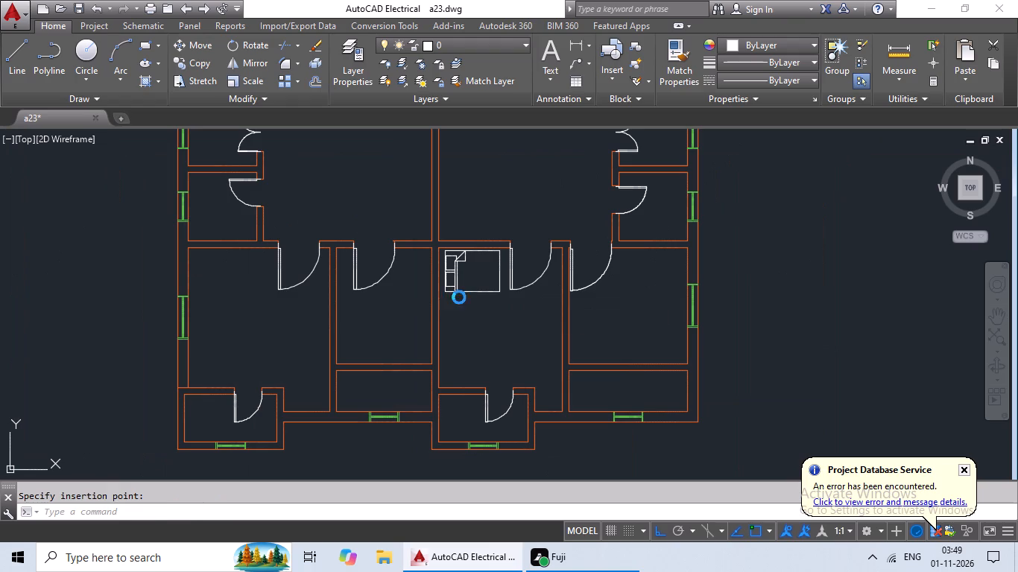
scroll(461, 297, "down", 1)
middle_click_drag(589, 348, 636, 348)
scroll(544, 338, "down", 1)
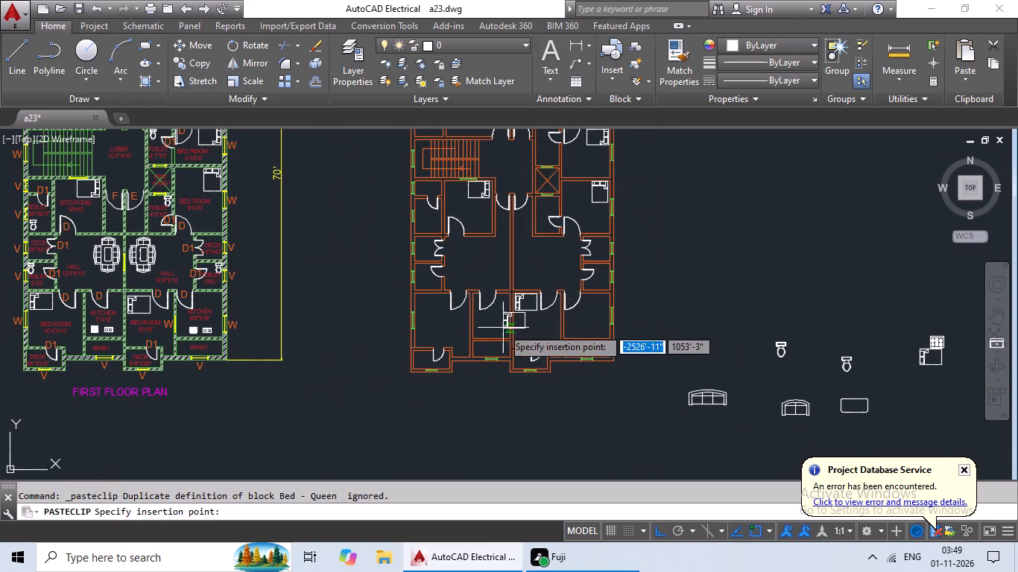
scroll(441, 311, "up", 4)
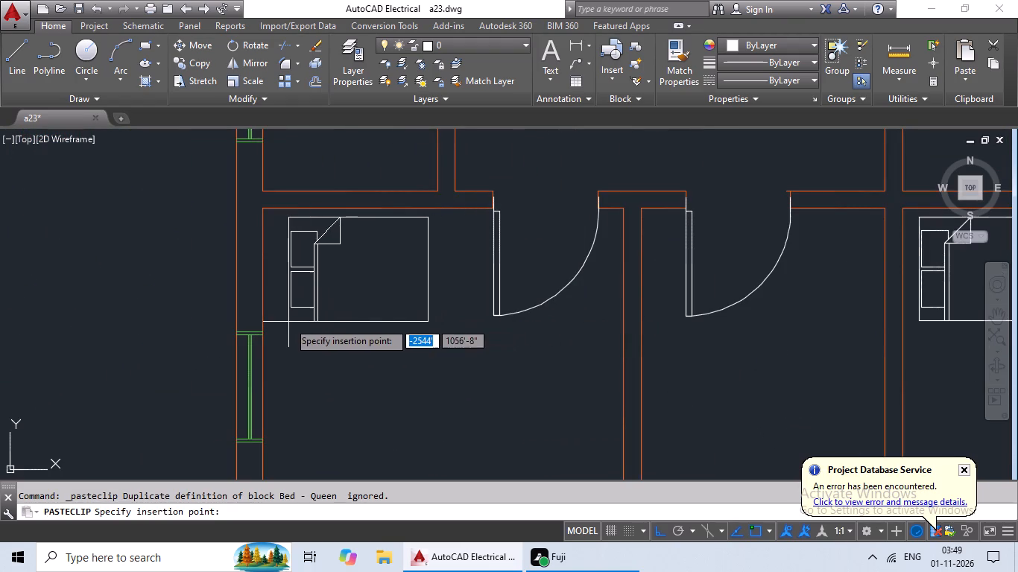
left_click(288, 321)
right_click(288, 321)
key("Escape")
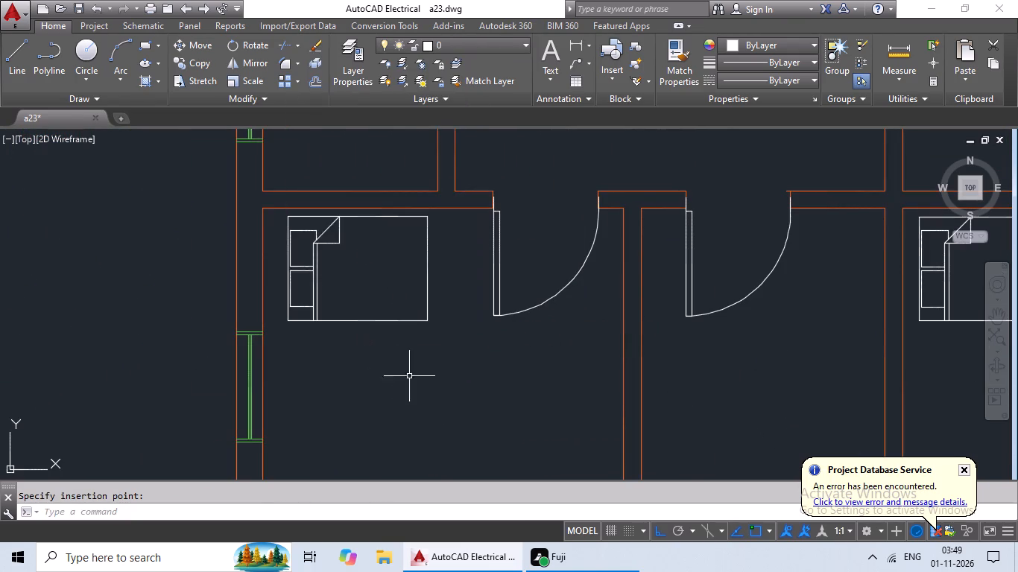
Scale the rectangular table block from its left edge, using its width as reference, to a new width of about 2'-1".
scroll(448, 375, "down", 3)
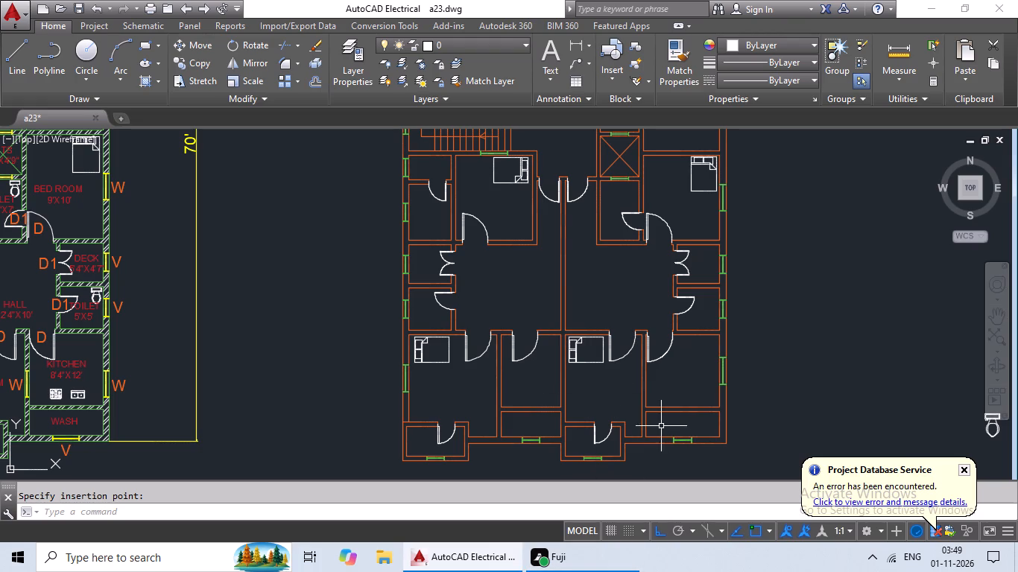
scroll(739, 376, "down", 1)
middle_click_drag(748, 365, 636, 390)
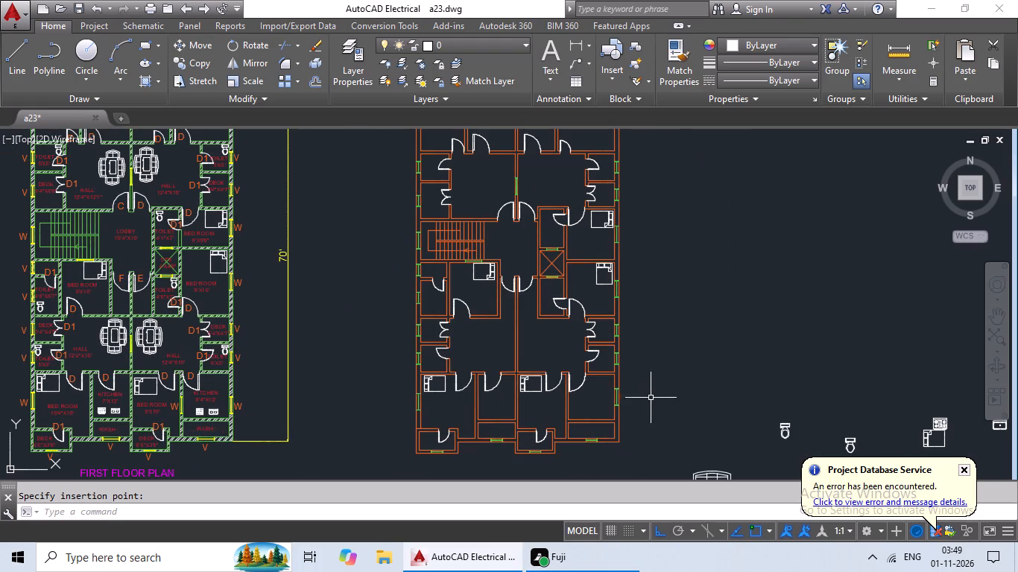
middle_click_drag(660, 384, 590, 374)
middle_click_drag(629, 354, 551, 325)
middle_click_drag(606, 368, 523, 324)
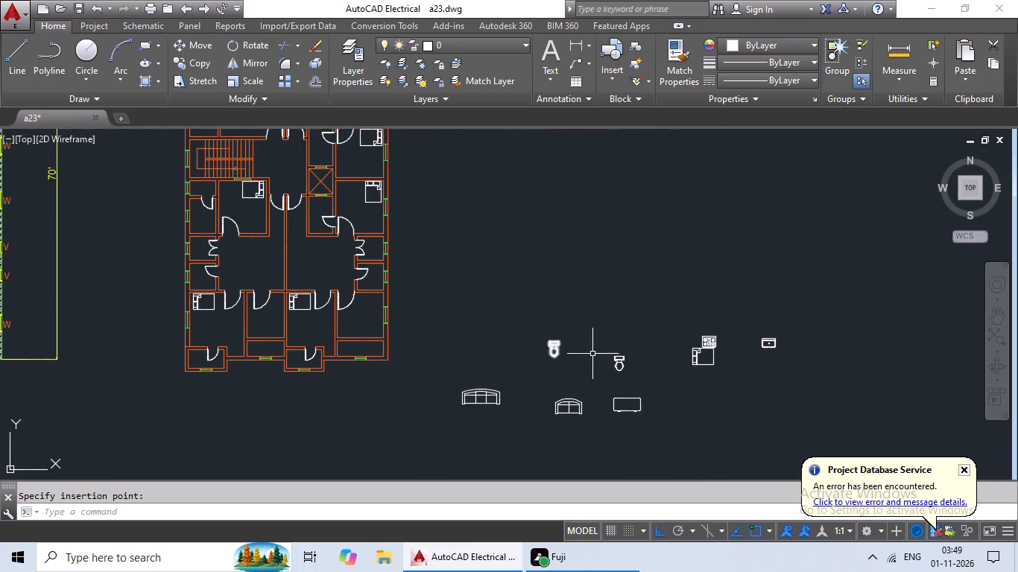
middle_click_drag(655, 384, 687, 290)
scroll(674, 305, "up", 4)
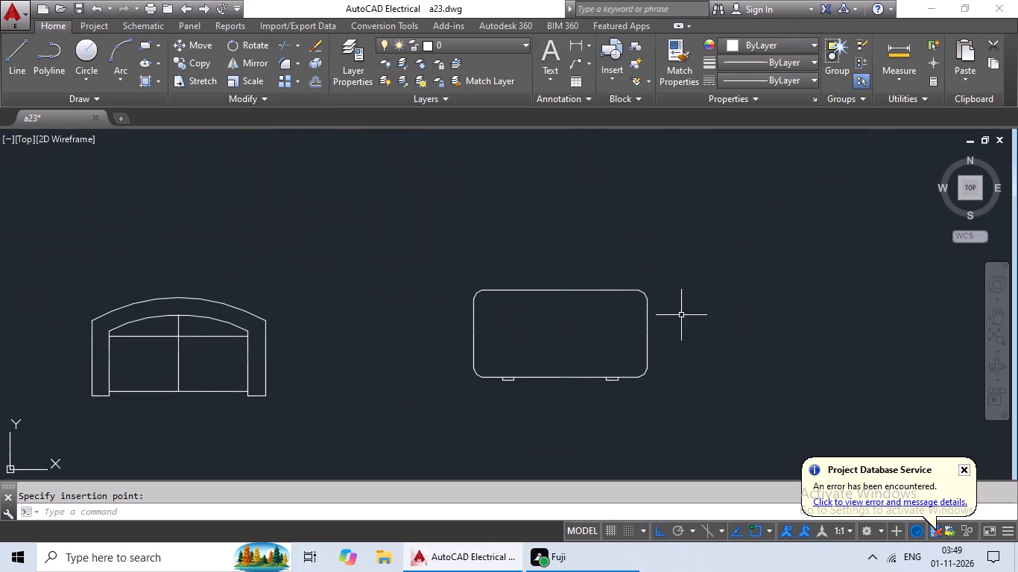
left_click(648, 331)
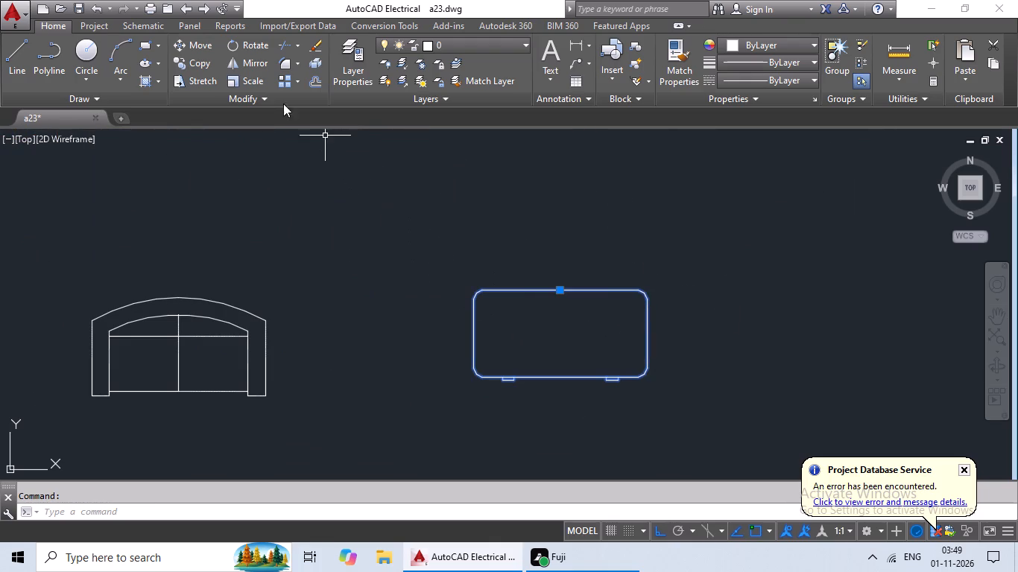
left_click(252, 80)
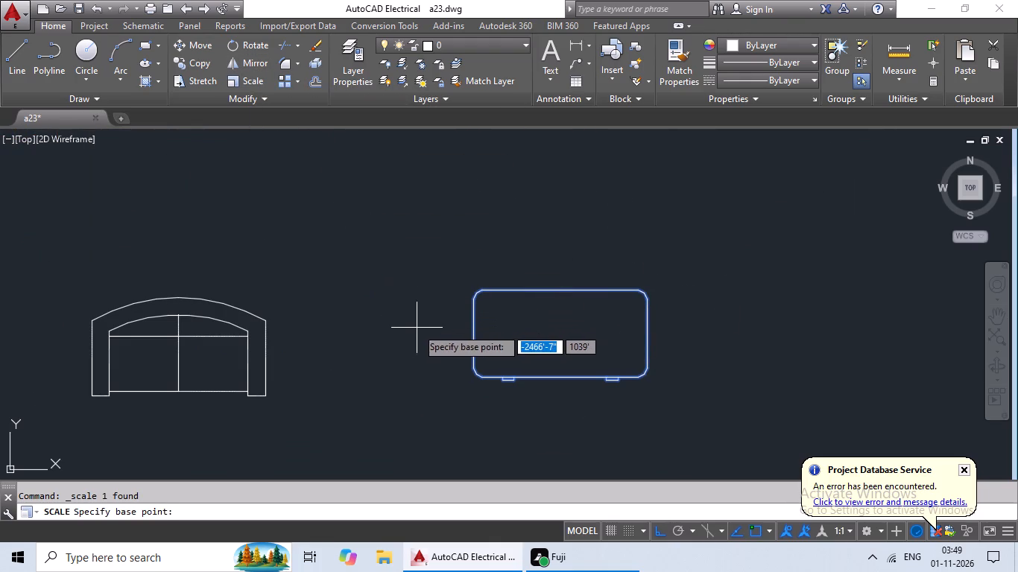
left_click(475, 331)
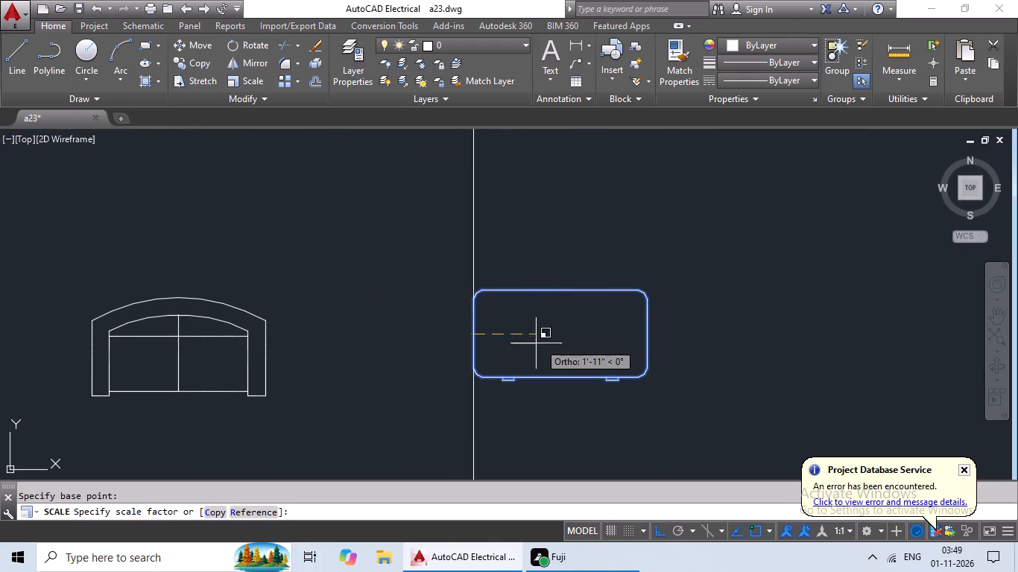
left_click(268, 512)
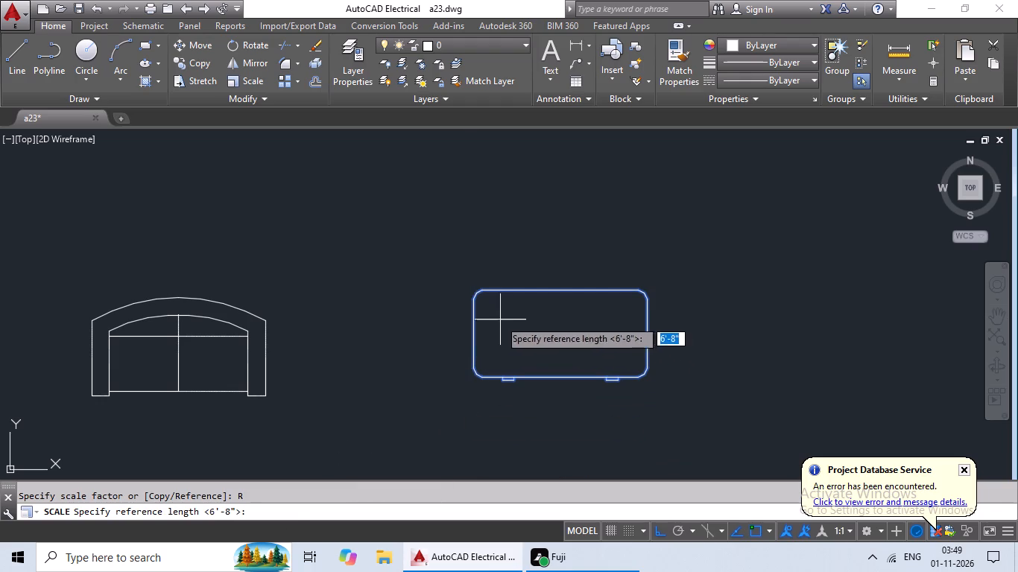
left_click(473, 336)
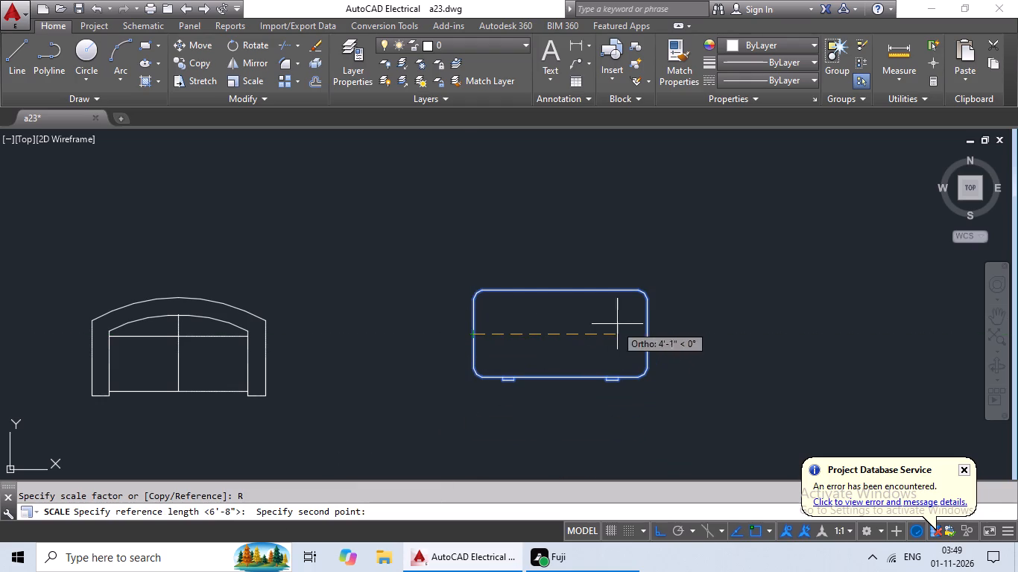
left_click_drag(648, 334, 613, 337)
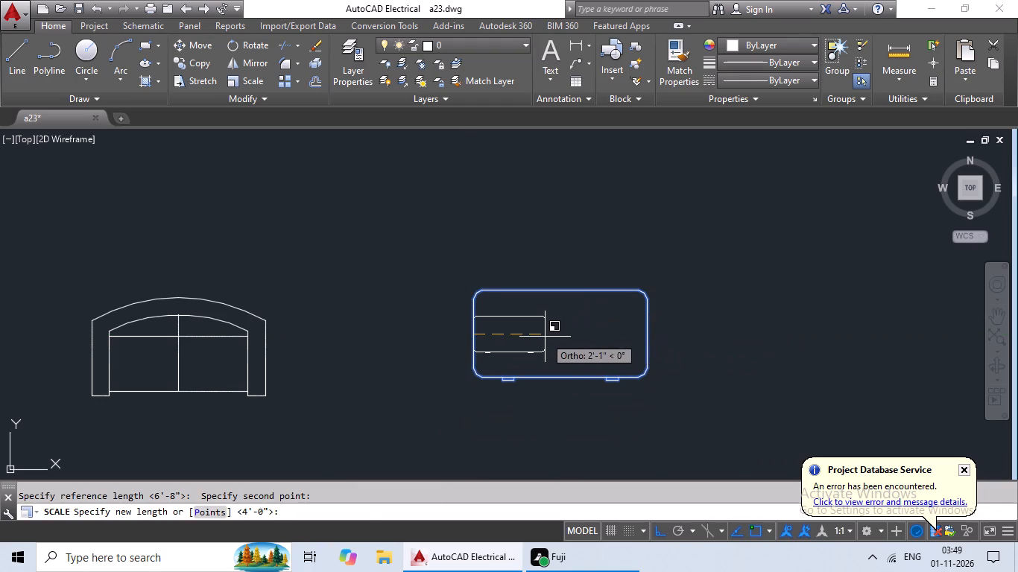
left_click(545, 337)
Scale the two-seat sofa block from its left edge, using its width as reference, to a new width of about 2'-6".
scroll(588, 325, "down", 2)
middle_click_drag(604, 328, 613, 309)
scroll(455, 317, "up", 1)
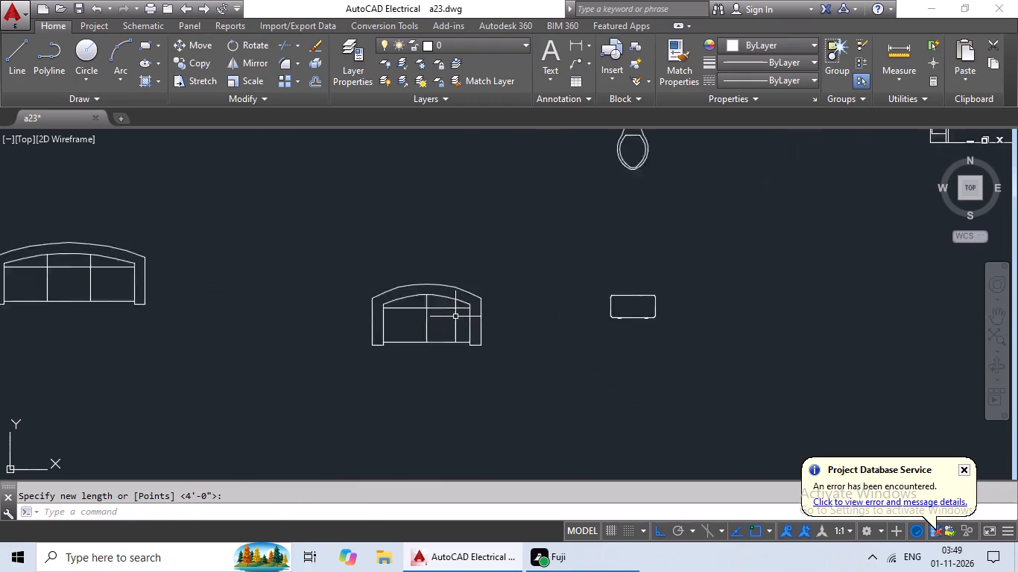
scroll(455, 317, "up", 2)
scroll(490, 308, "down", 2)
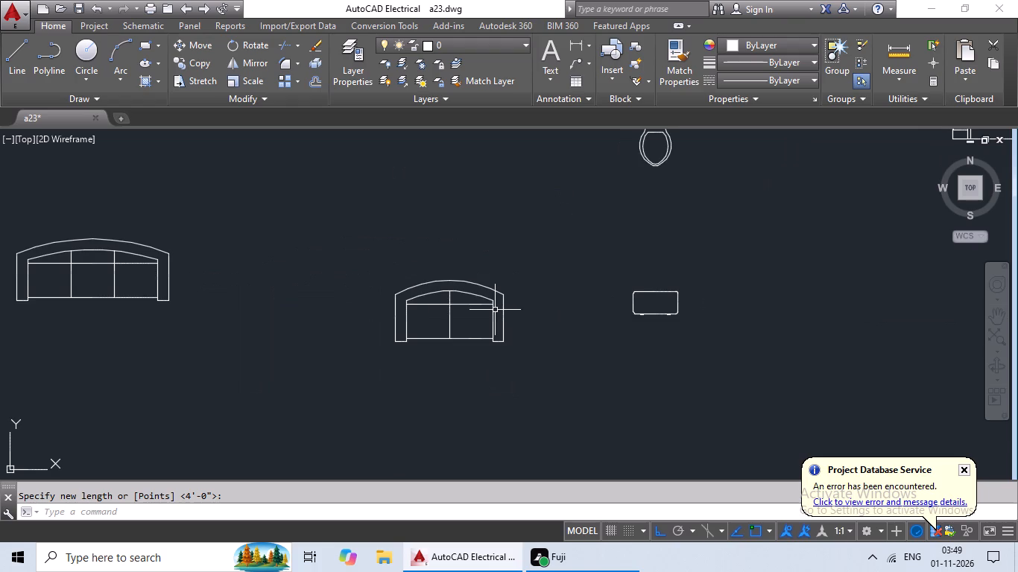
left_click(491, 305)
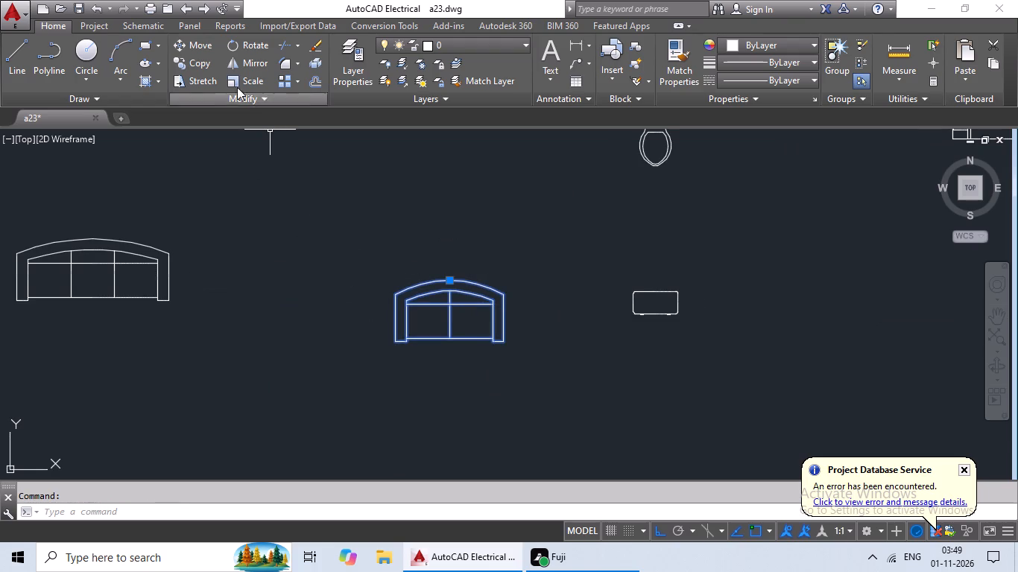
left_click(251, 76)
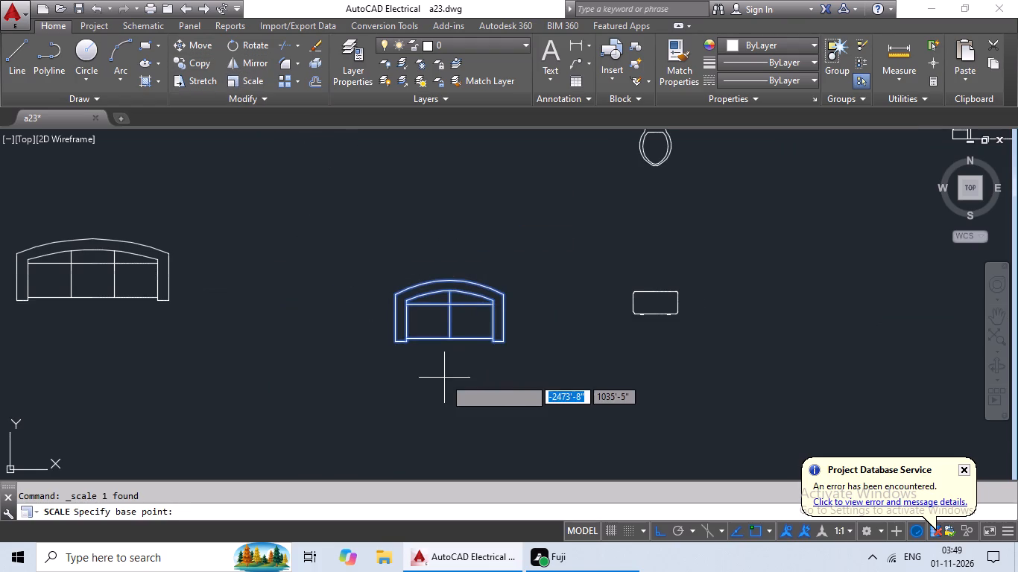
scroll(416, 269, "up", 2)
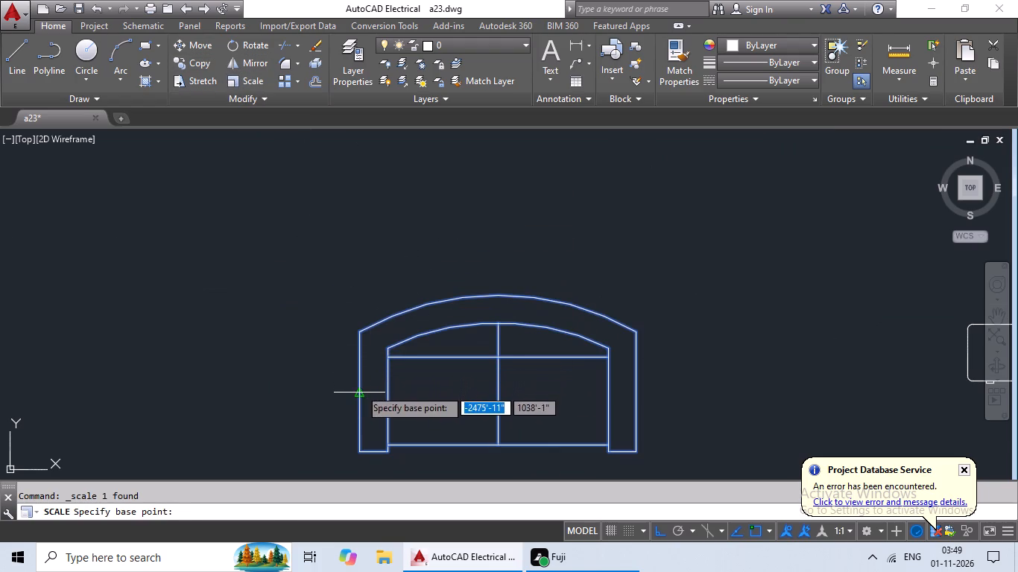
left_click(360, 389)
left_click(261, 512)
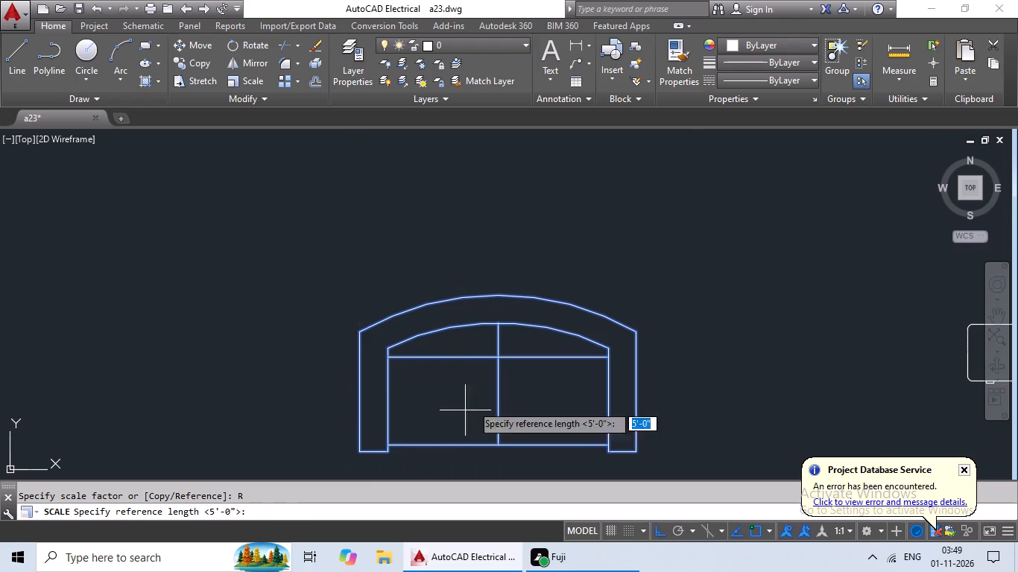
scroll(508, 374, "down", 1)
middle_click_drag(510, 368, 495, 253)
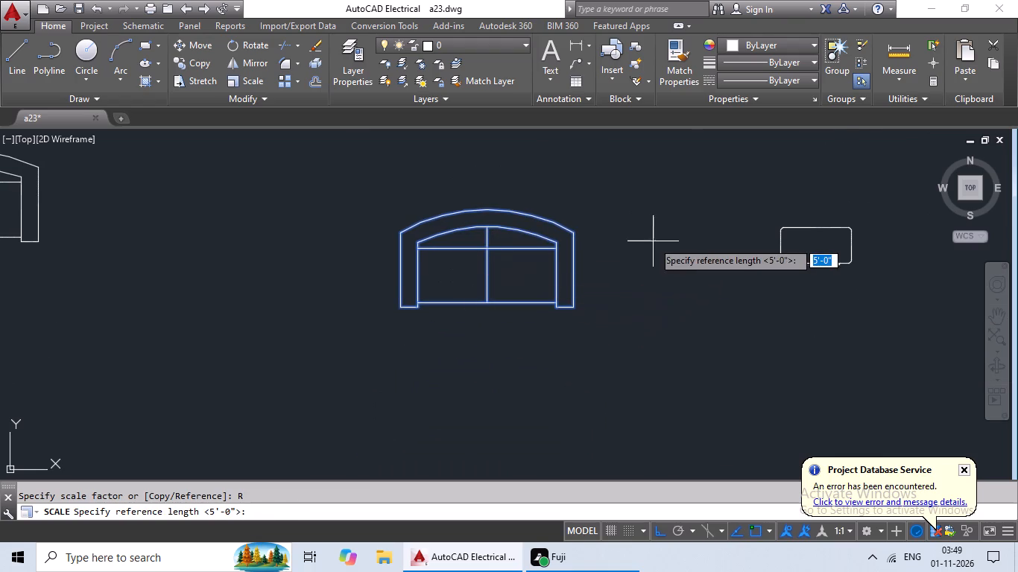
scroll(408, 265, "up", 1)
left_click(393, 273)
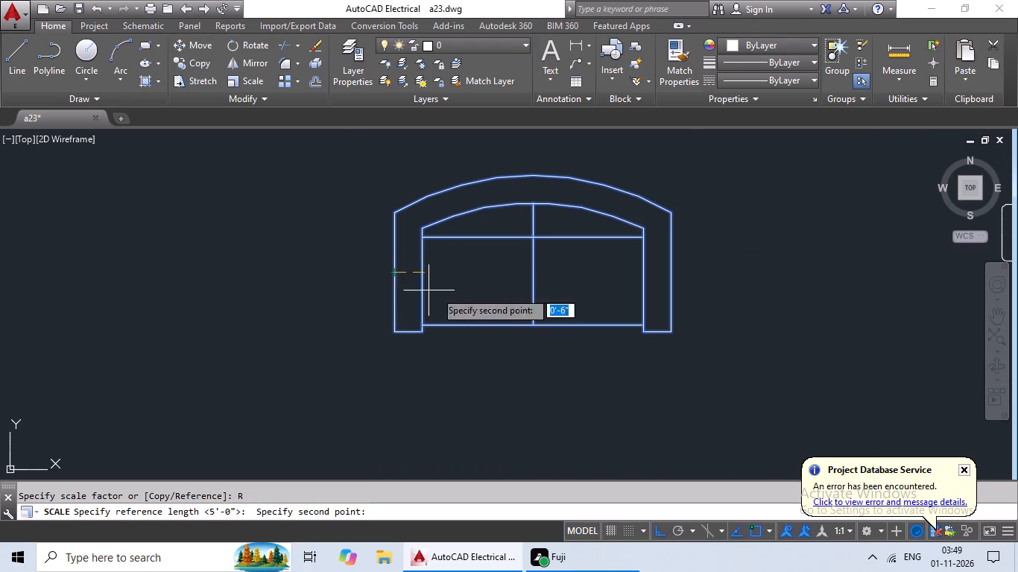
left_click_drag(674, 273, 654, 270)
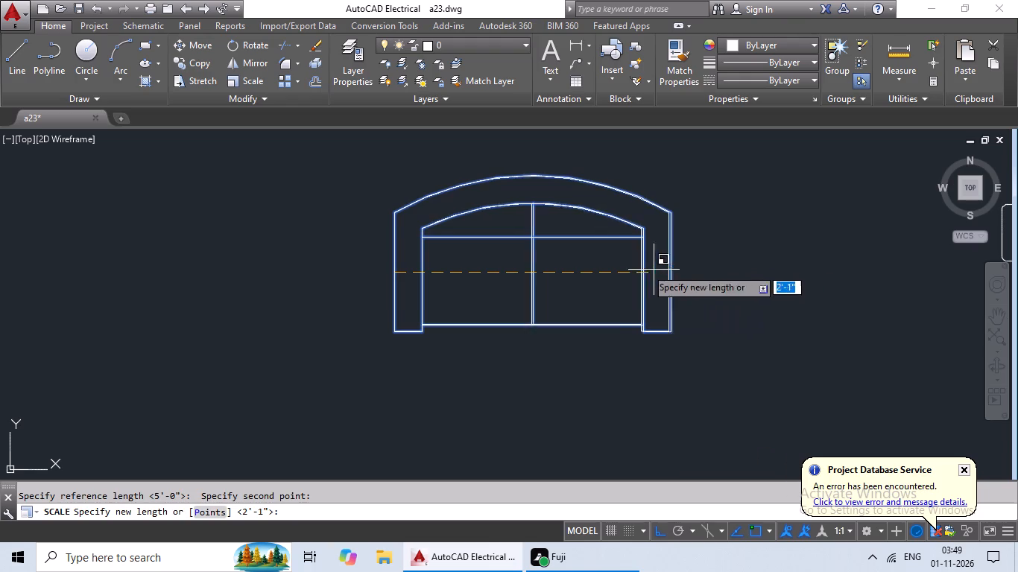
left_click(535, 264)
Scale the three-seat sofa block from its left edge by reference to about half its width.
scroll(580, 255, "down", 3)
middle_click_drag(589, 255, 721, 218)
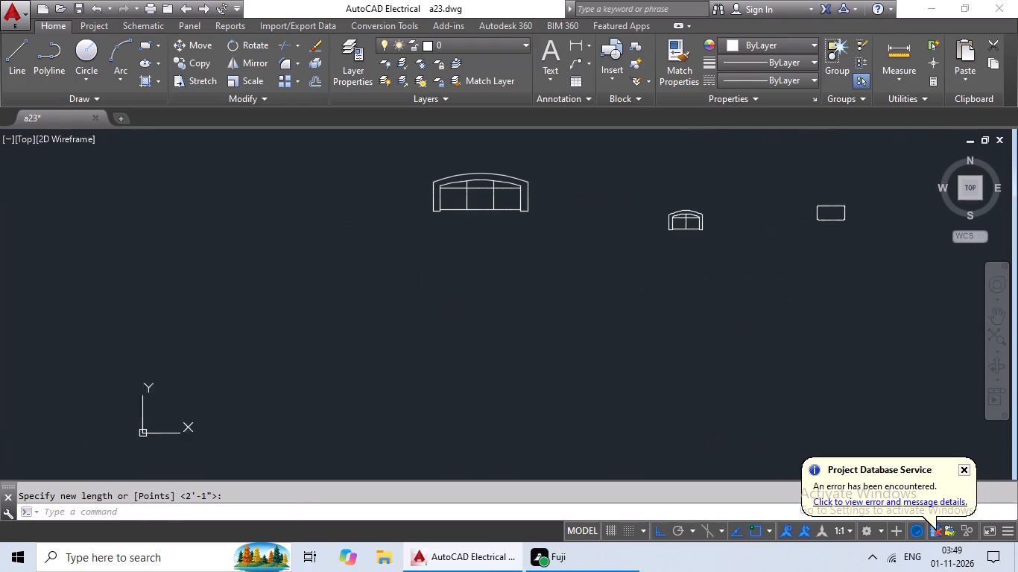
scroll(511, 195, "up", 1)
left_click(481, 198)
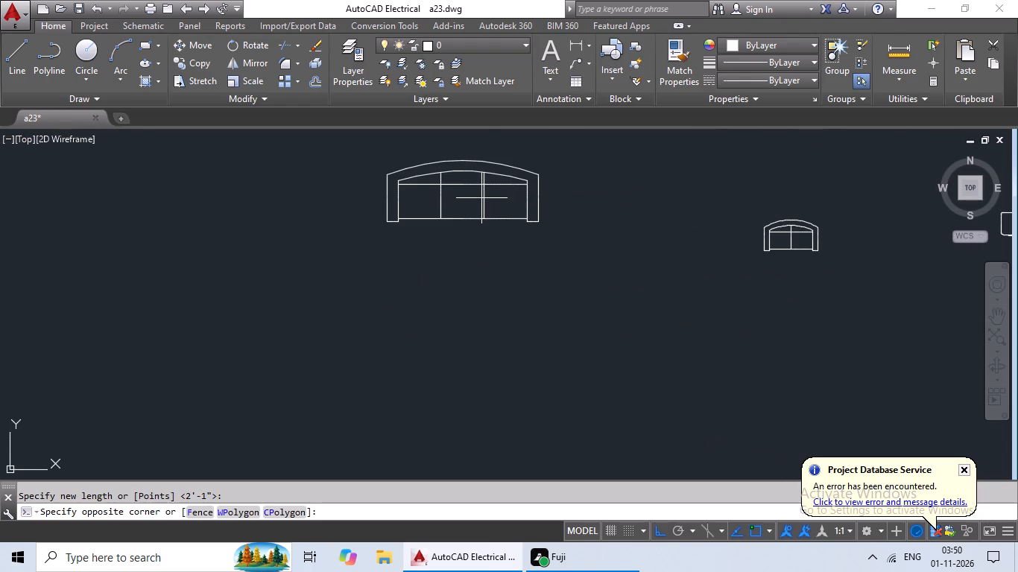
middle_click_drag(484, 201, 480, 245)
left_click(478, 235)
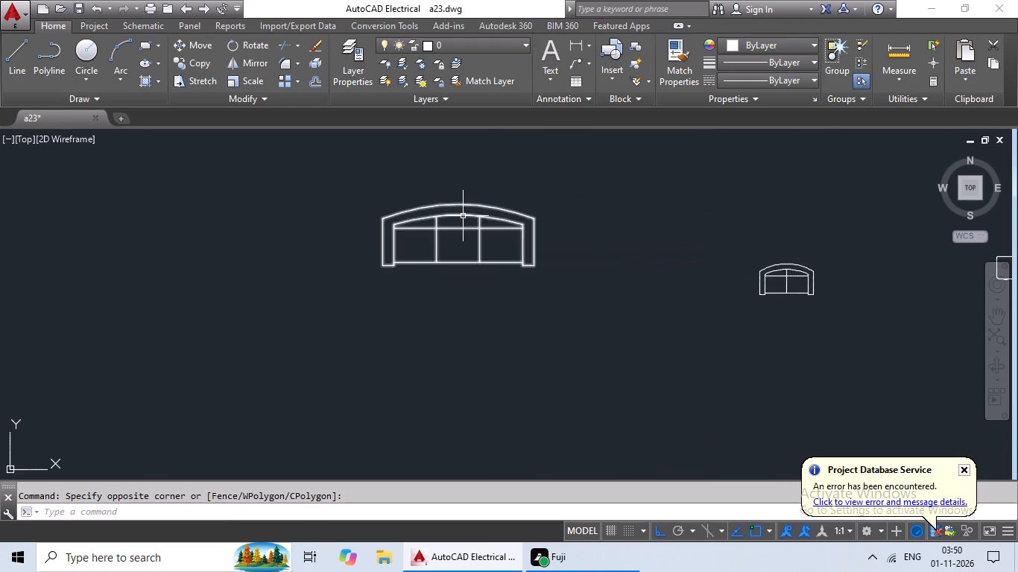
left_click(462, 219)
left_click(464, 215)
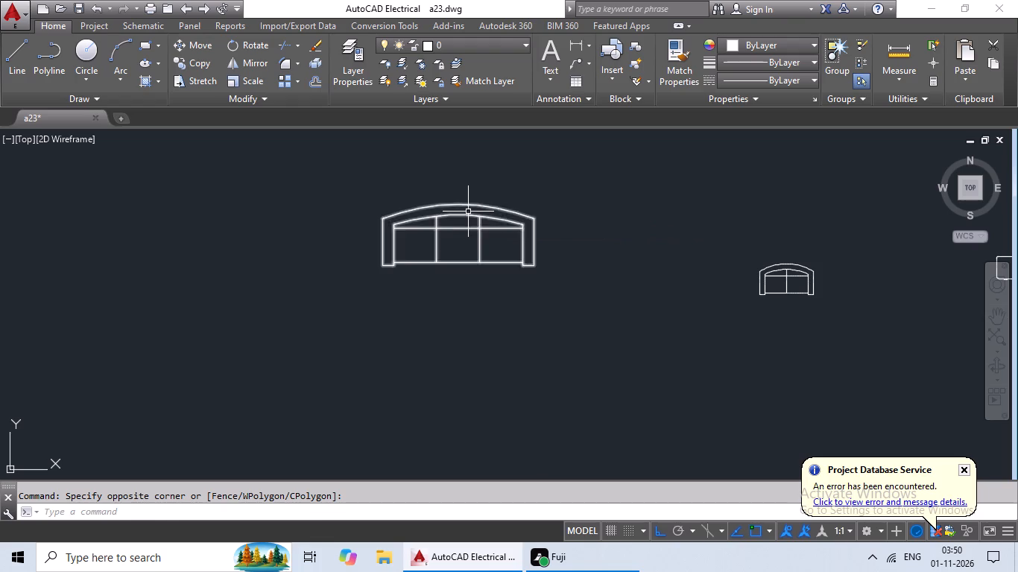
left_click(468, 211)
left_click(463, 214)
left_click(462, 214)
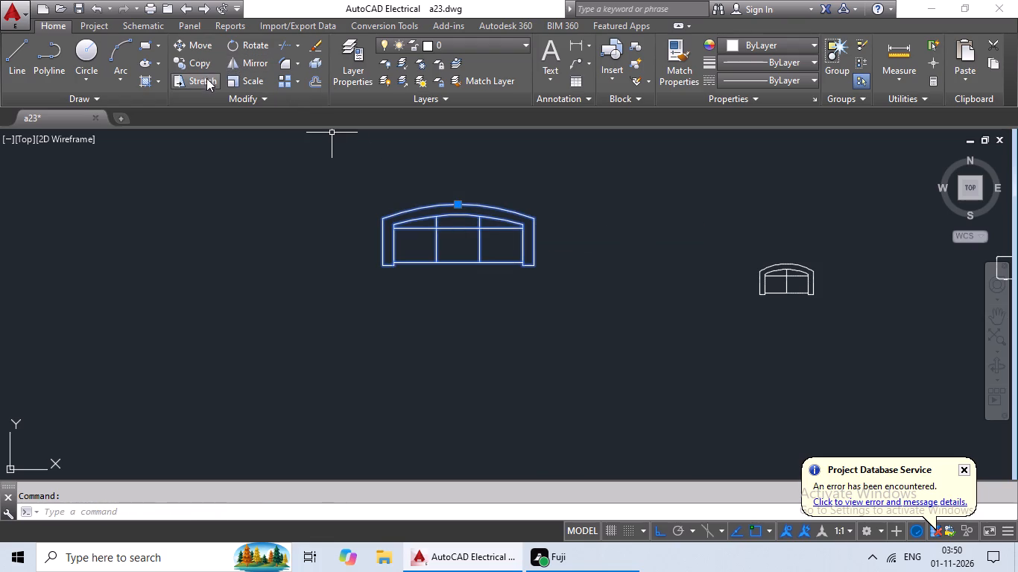
left_click_drag(259, 84, 266, 86)
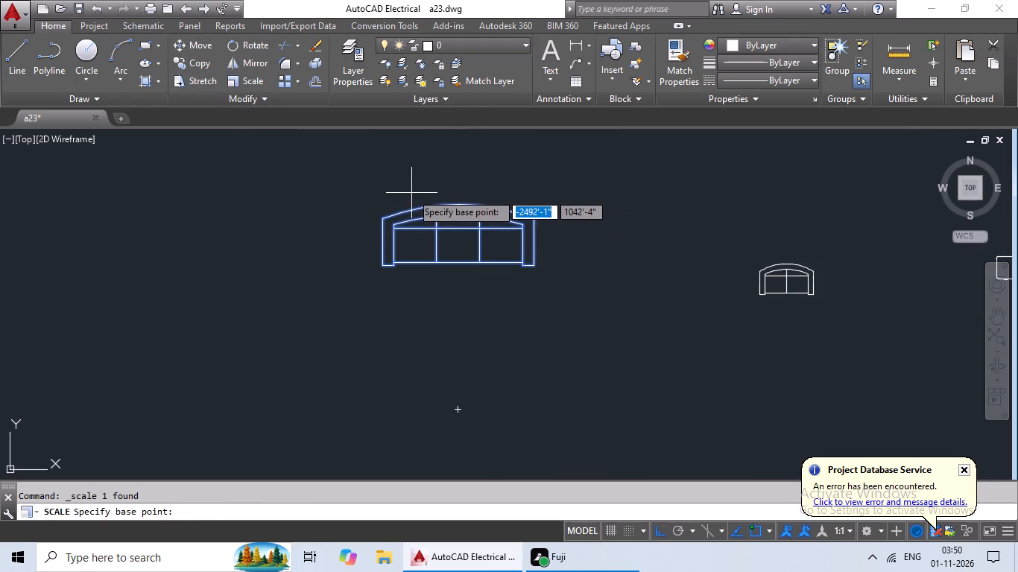
left_click(379, 243)
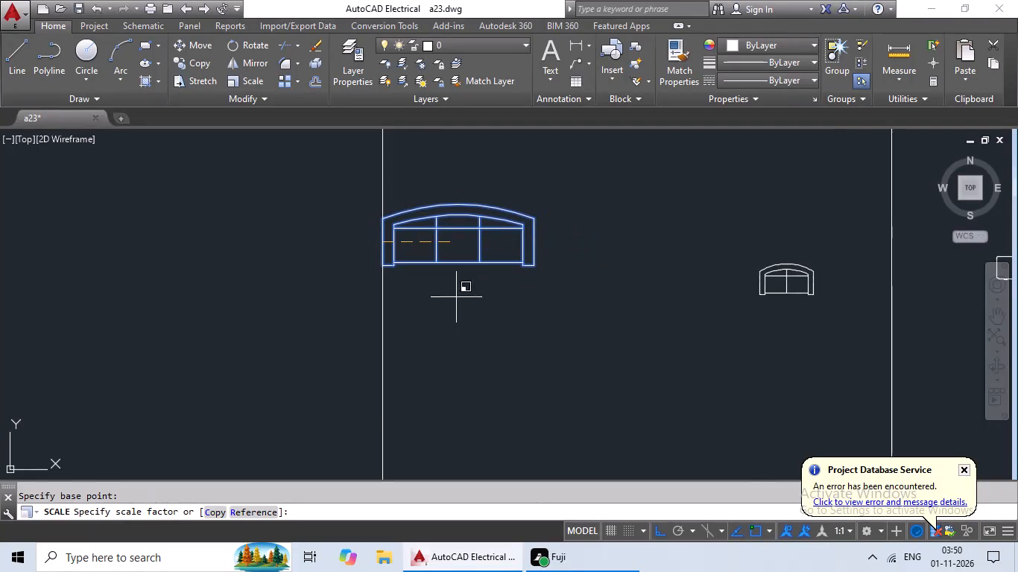
left_click(264, 510)
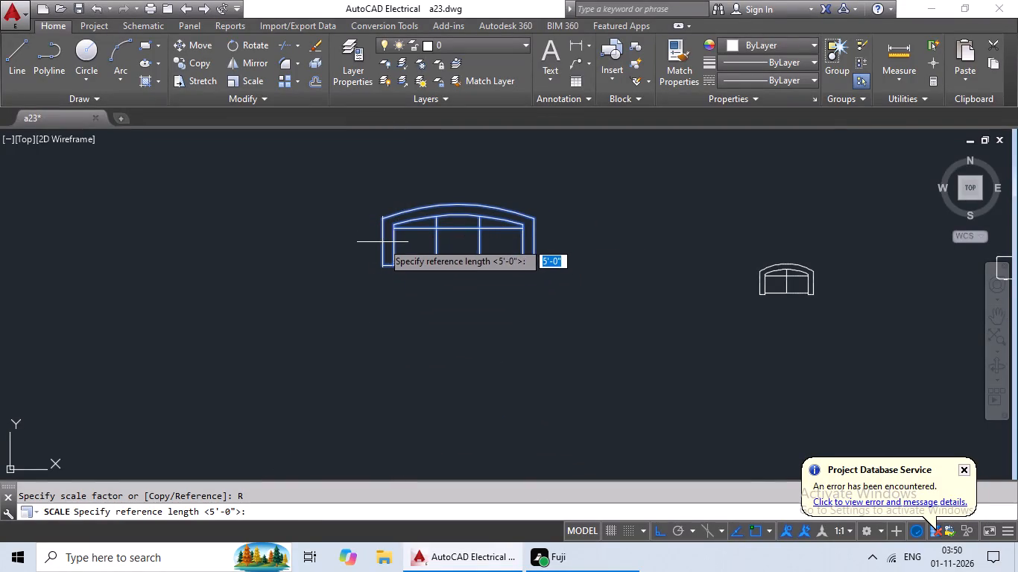
left_click(382, 242)
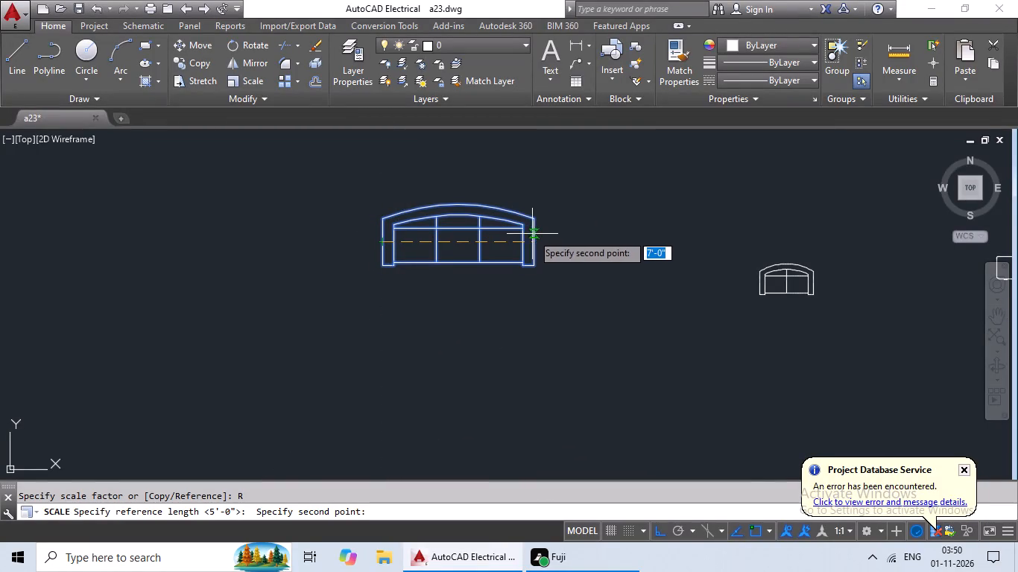
left_click_drag(536, 242, 523, 244)
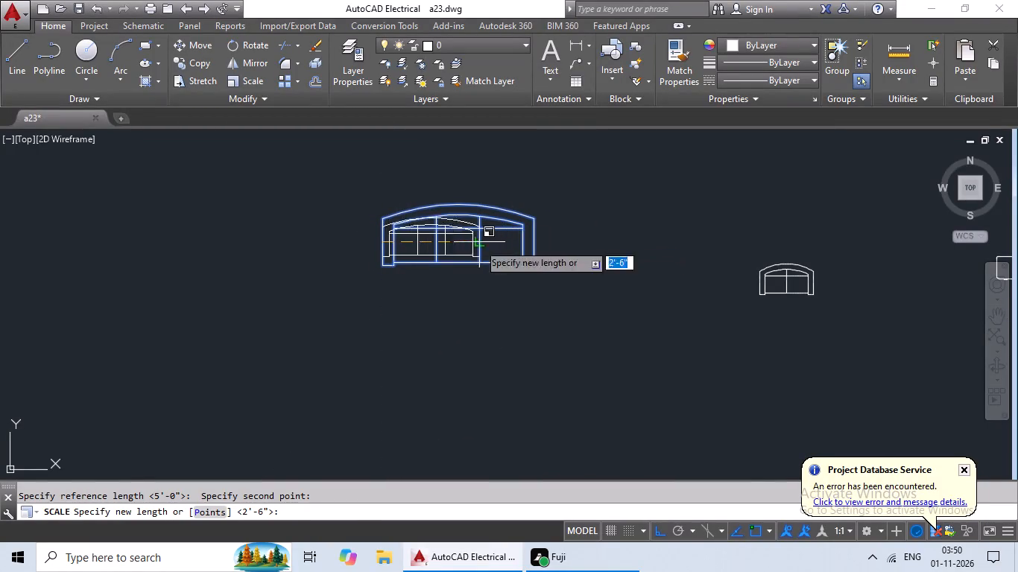
left_click(455, 247)
Rotate the rectangular table block 270° about its upper-right corner so that it stands upright.
scroll(505, 233, "down", 5)
middle_click_drag(618, 255, 542, 285)
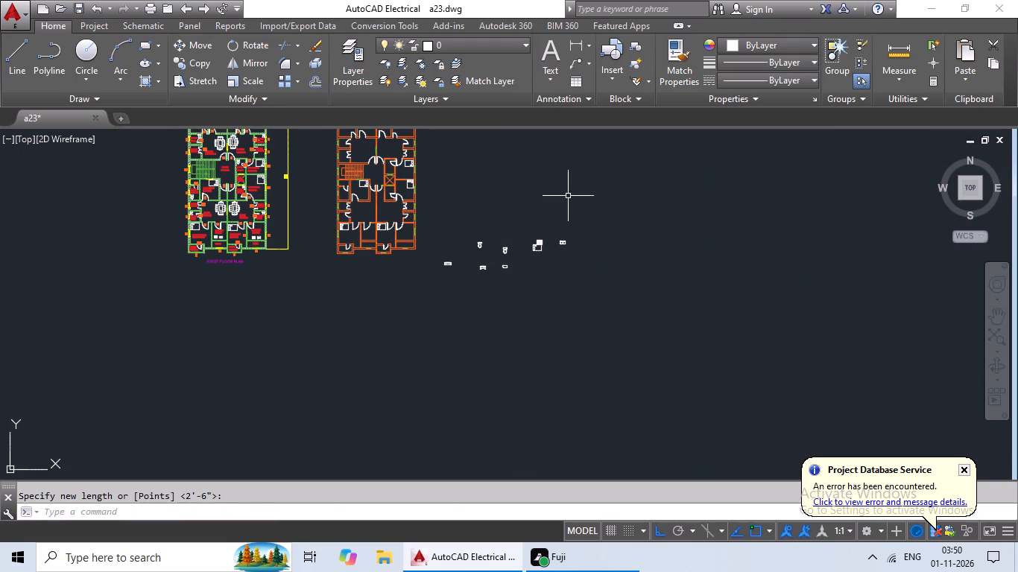
middle_click_drag(563, 235, 517, 302)
scroll(476, 321, "up", 2)
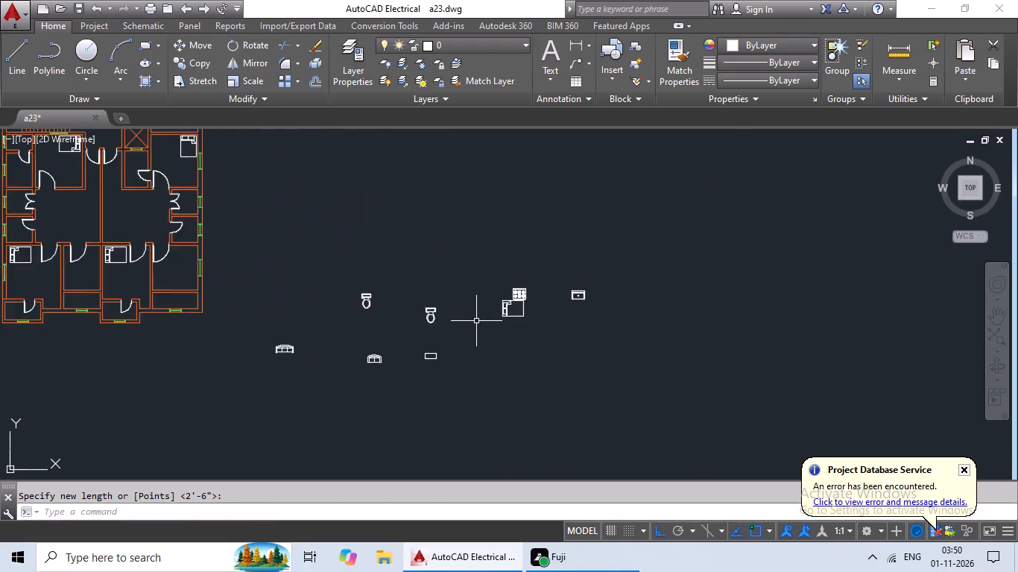
scroll(476, 321, "up", 3)
middle_click_drag(436, 358, 469, 264)
scroll(422, 316, "up", 2)
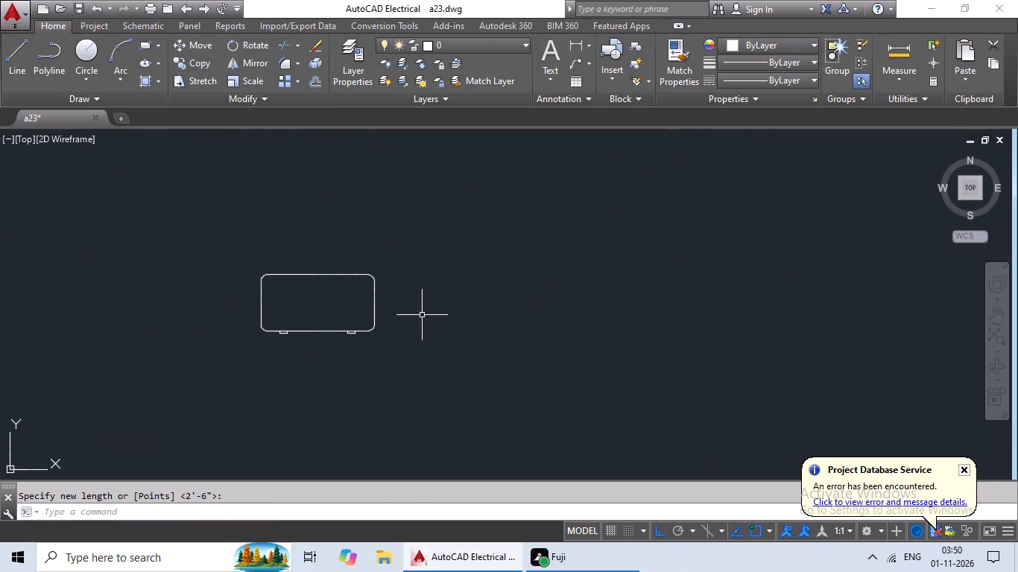
left_click(373, 279)
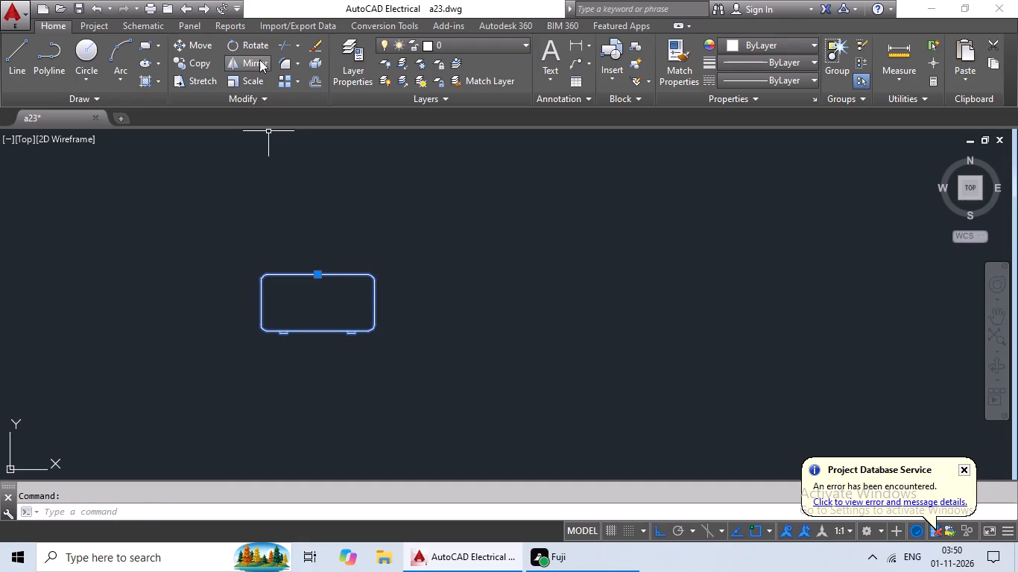
left_click(257, 50)
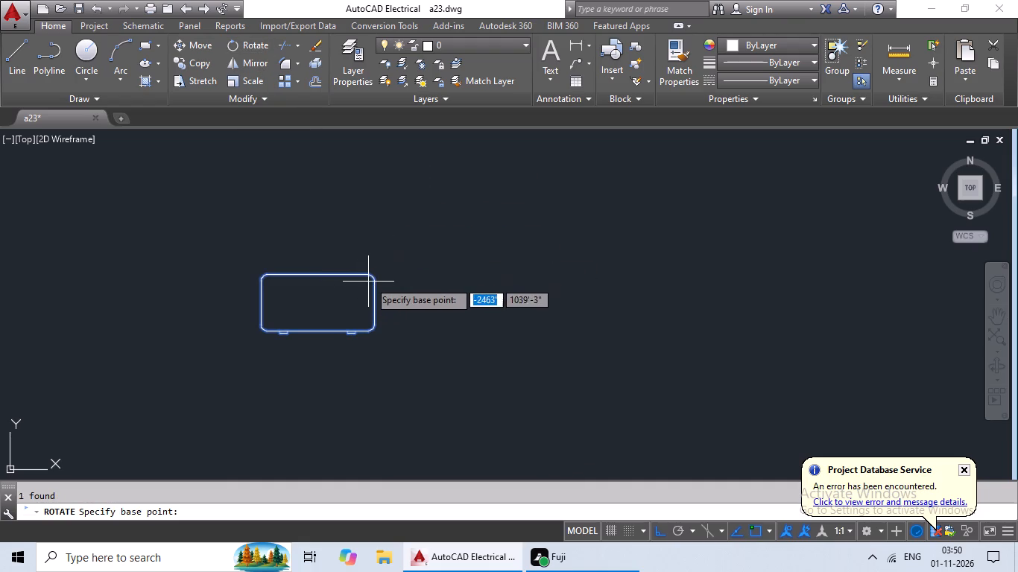
left_click(373, 278)
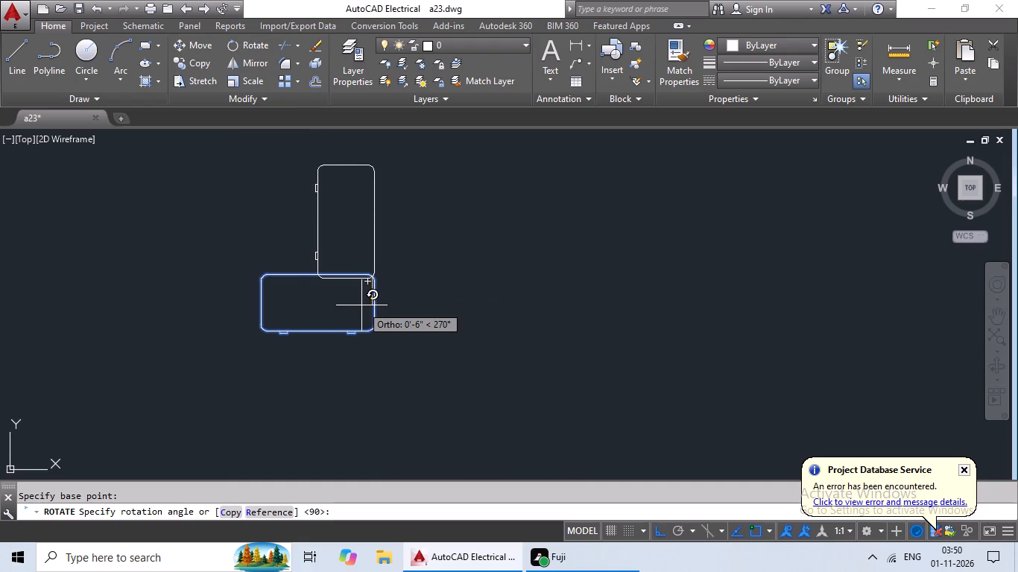
left_click(361, 305)
Copy the upright table block and paste it in the northwest hall, toward the central dividing wall and north of its window.
left_click(373, 278)
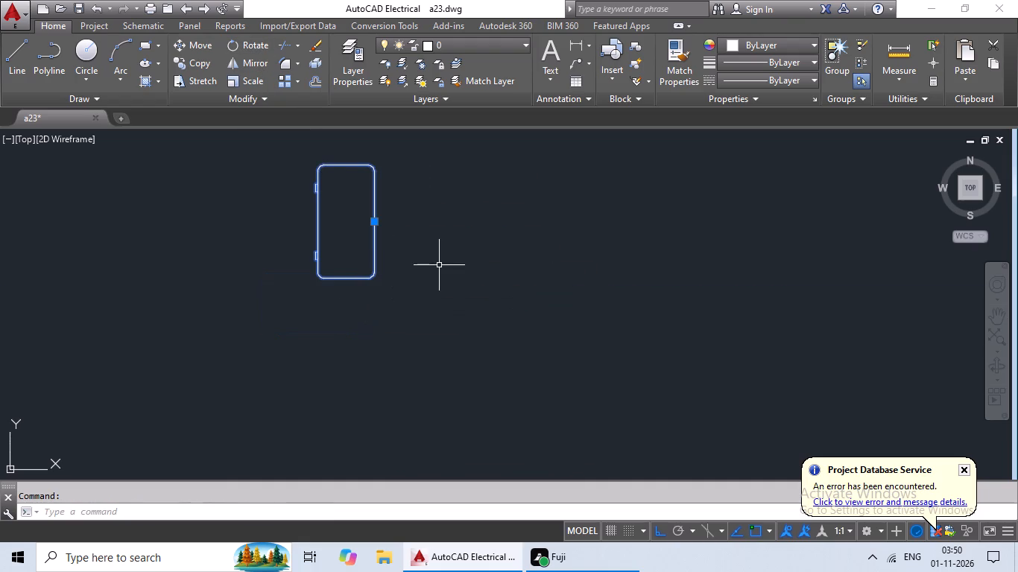
key("ctrl+c")
key("ctrl+v")
scroll(453, 261, "down", 4, "ctrl")
scroll(454, 252, "down", 3)
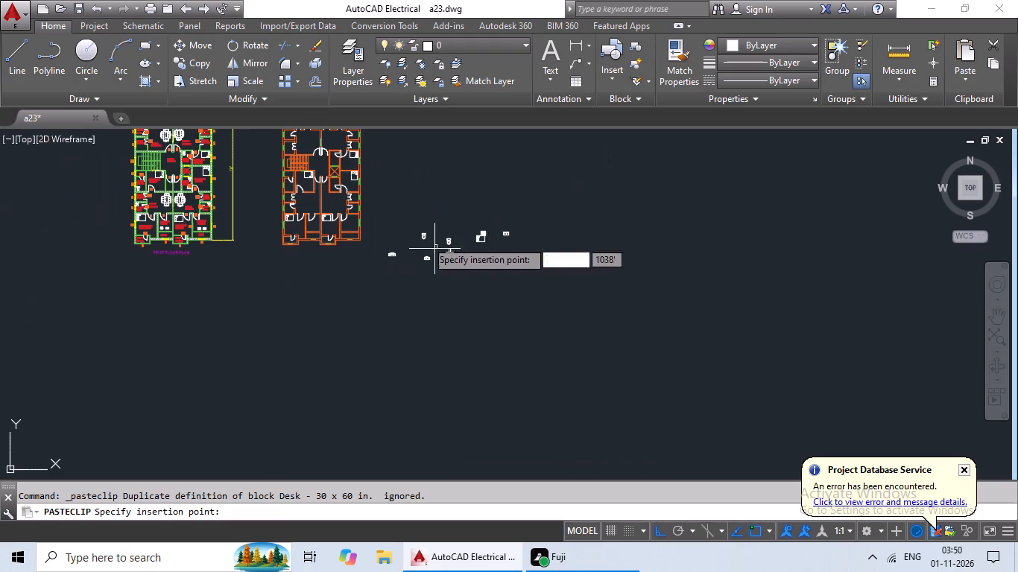
scroll(317, 151, "up", 2)
middle_click_drag(321, 169, 322, 350)
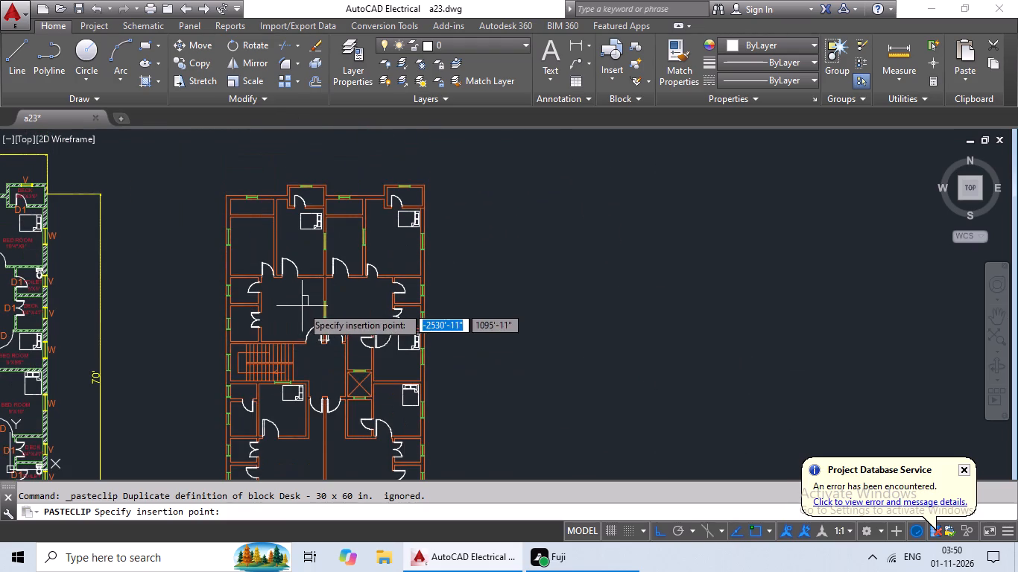
scroll(302, 305, "up", 4)
scroll(331, 287, "down", 1)
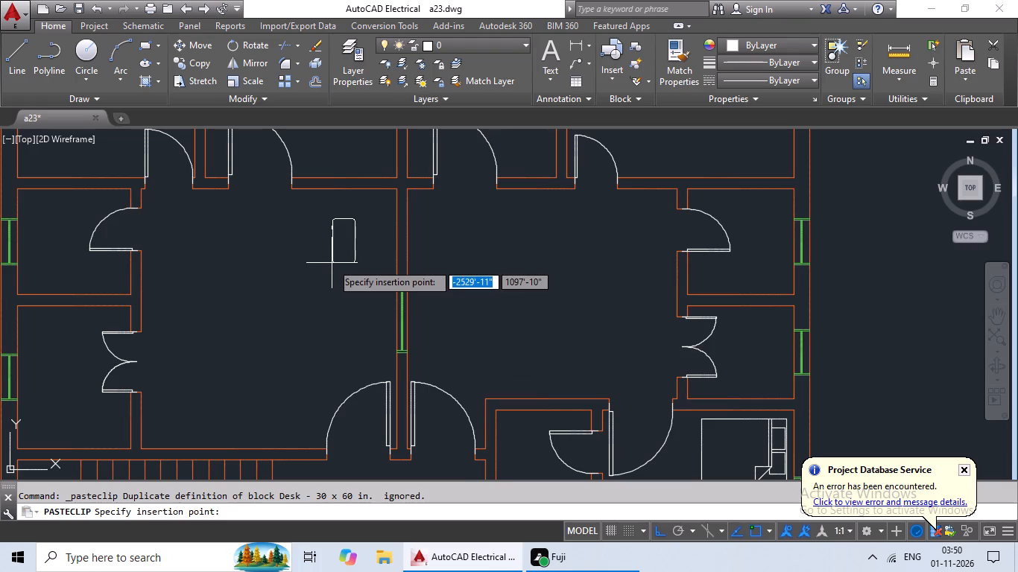
left_click(332, 263)
Rotate the three-seat sofa block outside the plan 270° about its upper-right corner so that its back faces east.
scroll(388, 261, "down", 1)
middle_click_drag(478, 272, 445, 235)
scroll(452, 209, "down", 2)
middle_click_drag(471, 235, 408, 133)
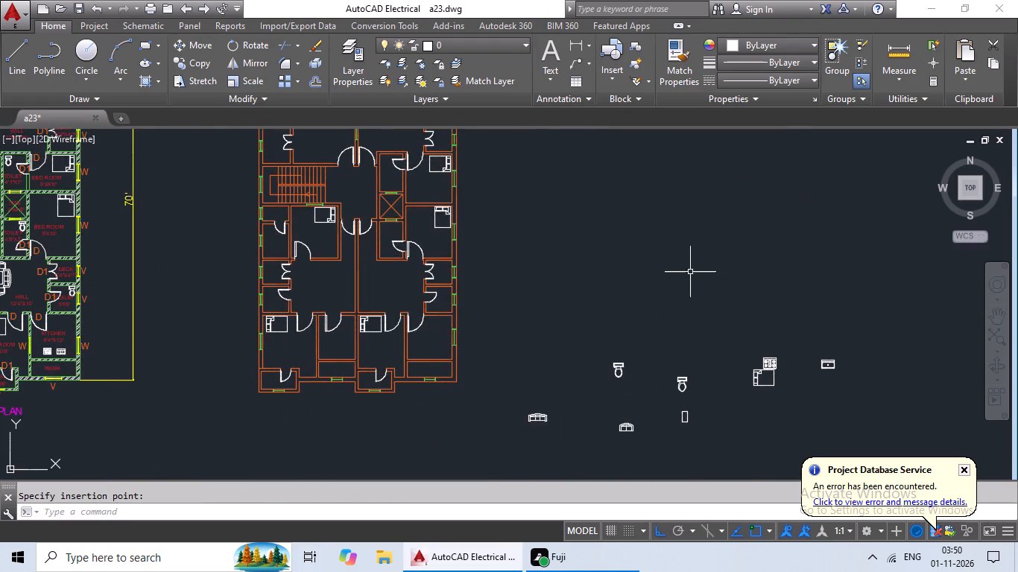
middle_click_drag(691, 271, 520, 212)
scroll(393, 369, "up", 2)
scroll(374, 338, "down", 2)
middle_click_drag(419, 213, 414, 238)
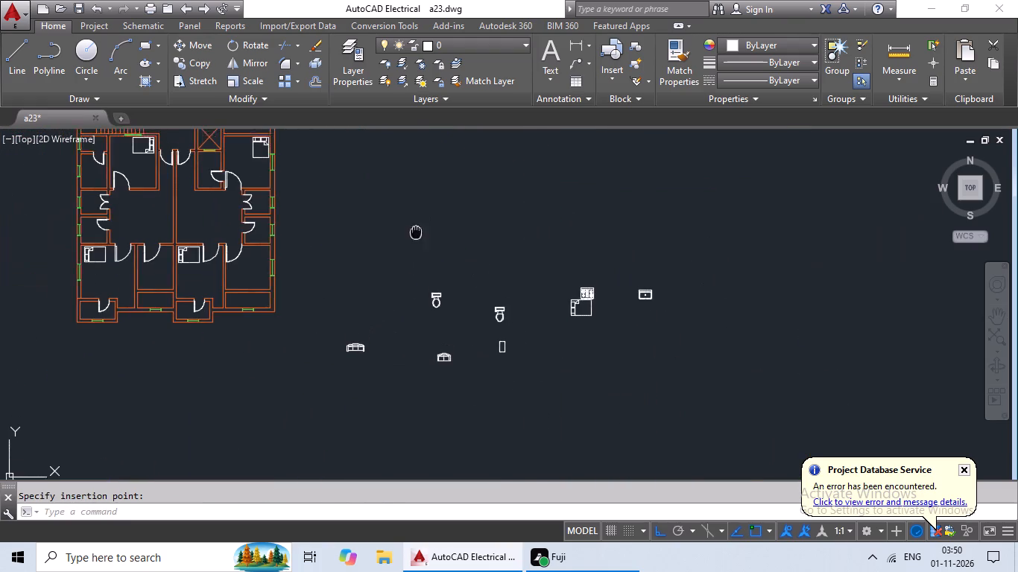
middle_click_drag(414, 238, 409, 263)
middle_click_drag(407, 270, 382, 336)
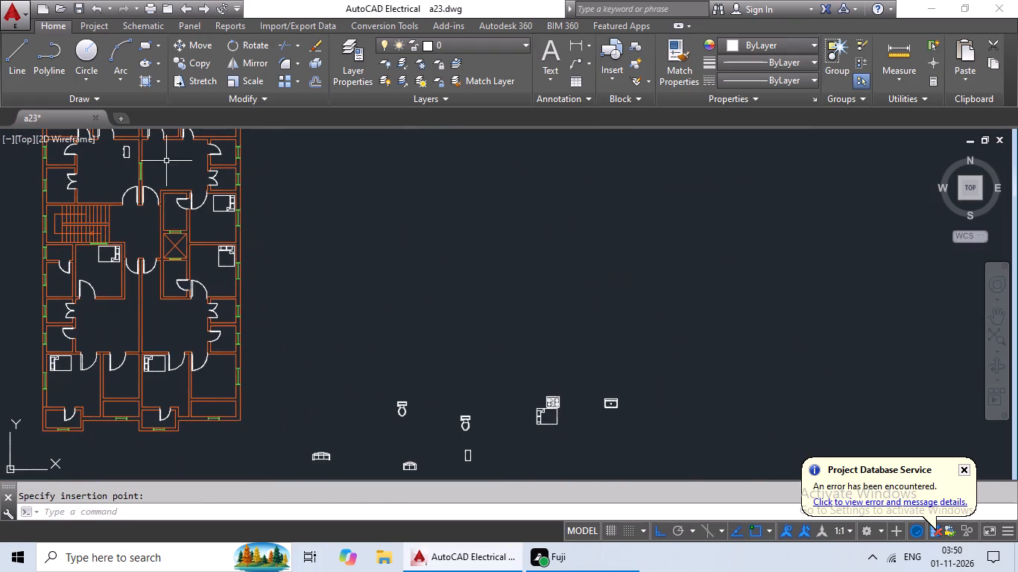
scroll(139, 153, "up", 3)
middle_click_drag(139, 158, 215, 251)
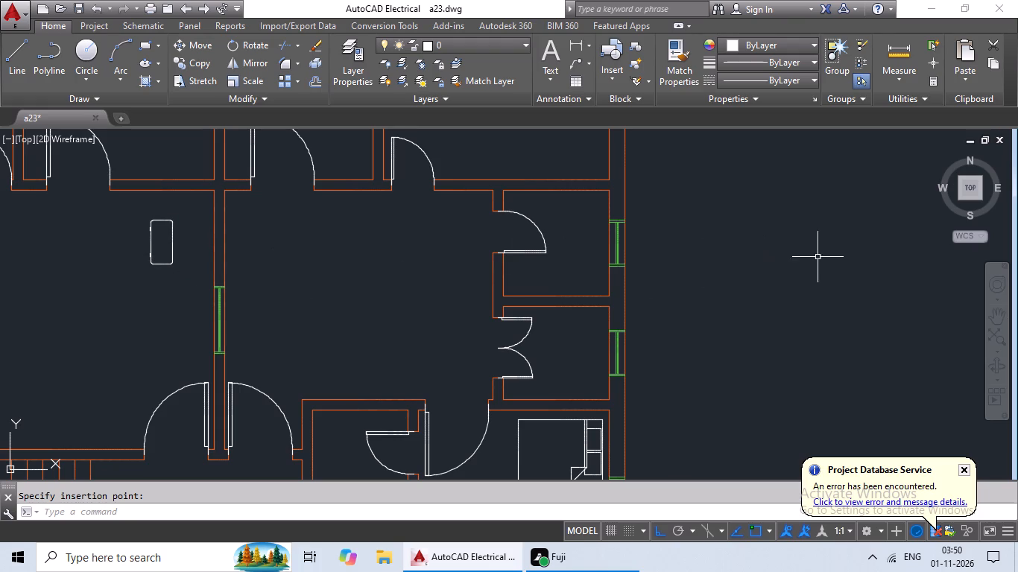
middle_click_drag(853, 255, 669, 186)
scroll(666, 240, "down", 1)
middle_click_drag(676, 250, 645, 167)
scroll(665, 252, "down", 2)
middle_click_drag(668, 254, 640, 189)
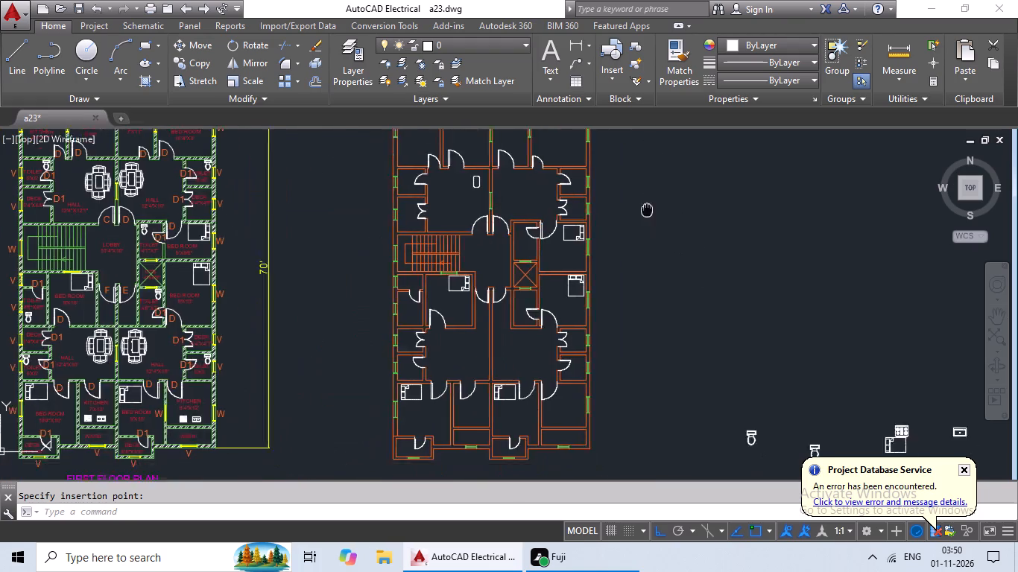
middle_click_drag(640, 189, 629, 153)
middle_click_drag(714, 249, 647, 191)
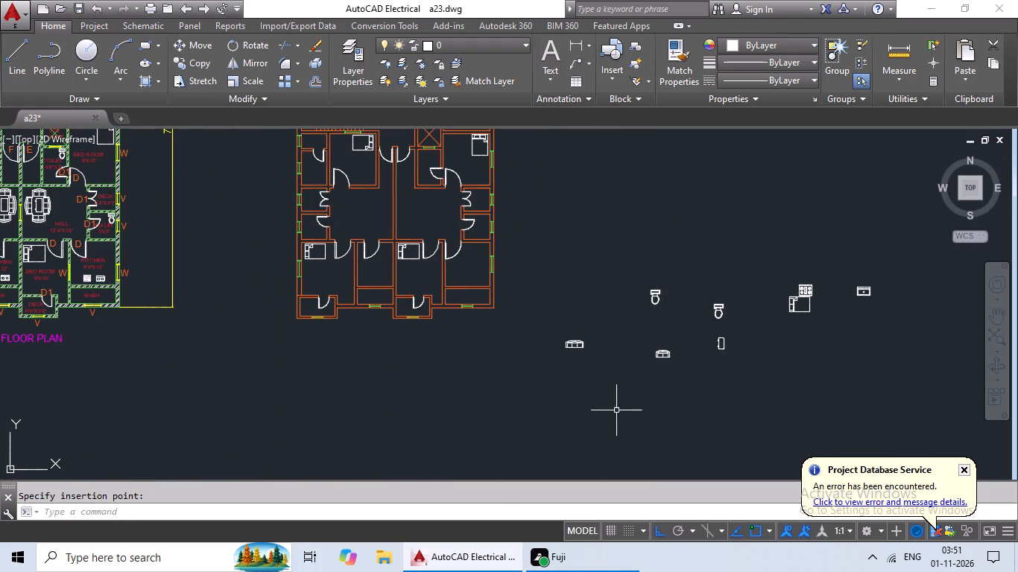
scroll(608, 376, "up", 2)
left_click(544, 290)
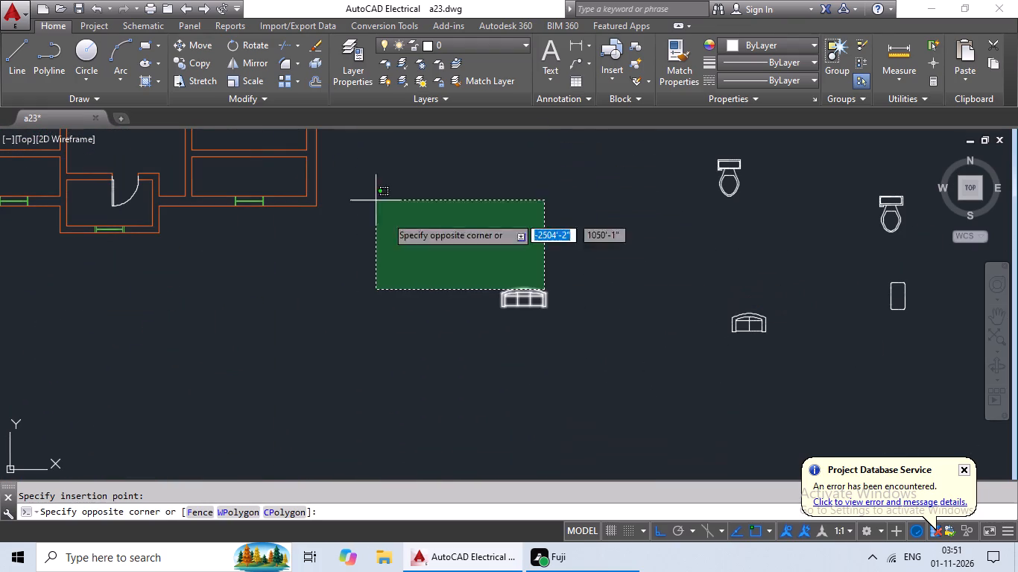
left_click(502, 290)
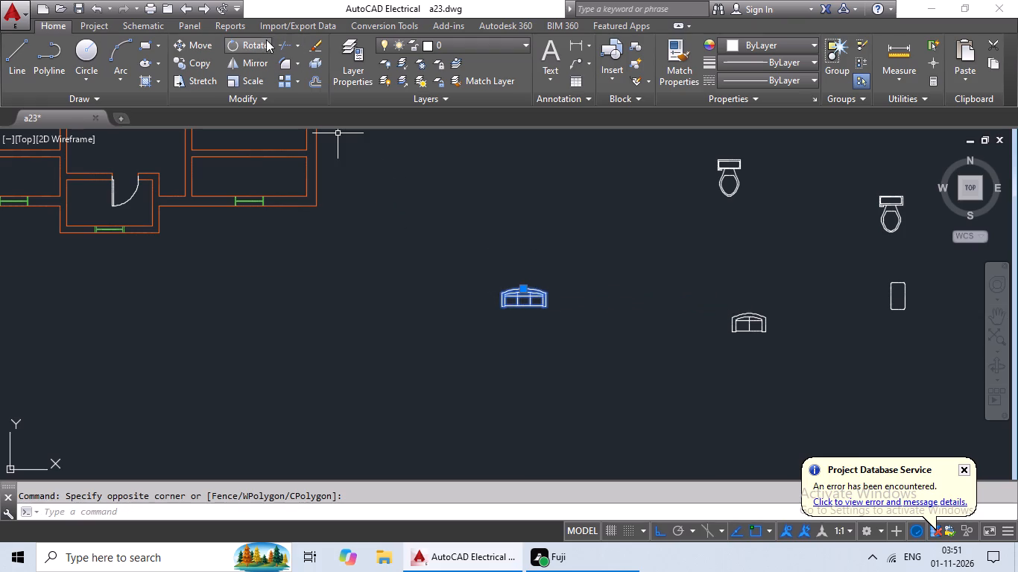
left_click(266, 39)
scroll(532, 305, "up", 2)
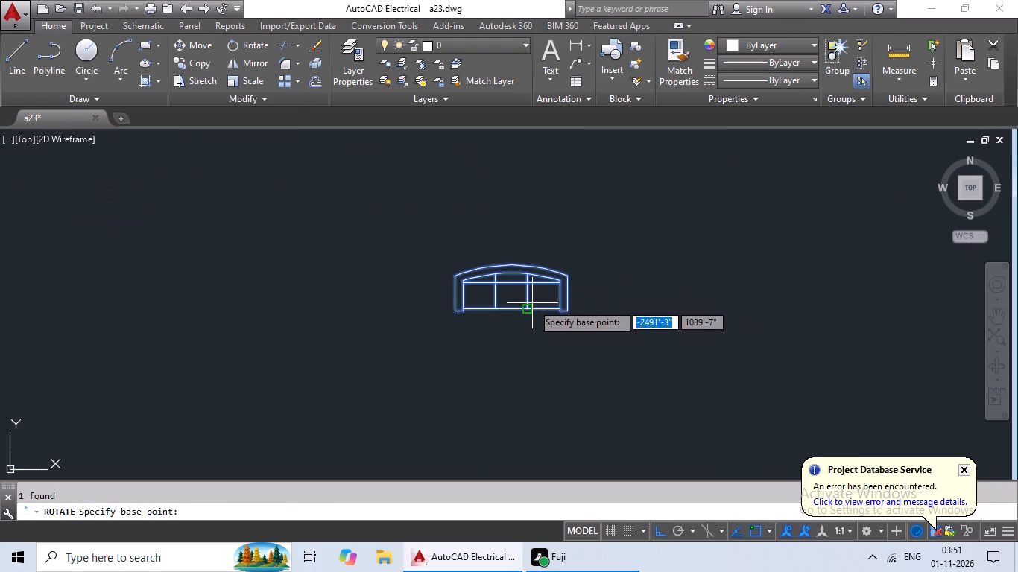
left_click(570, 278)
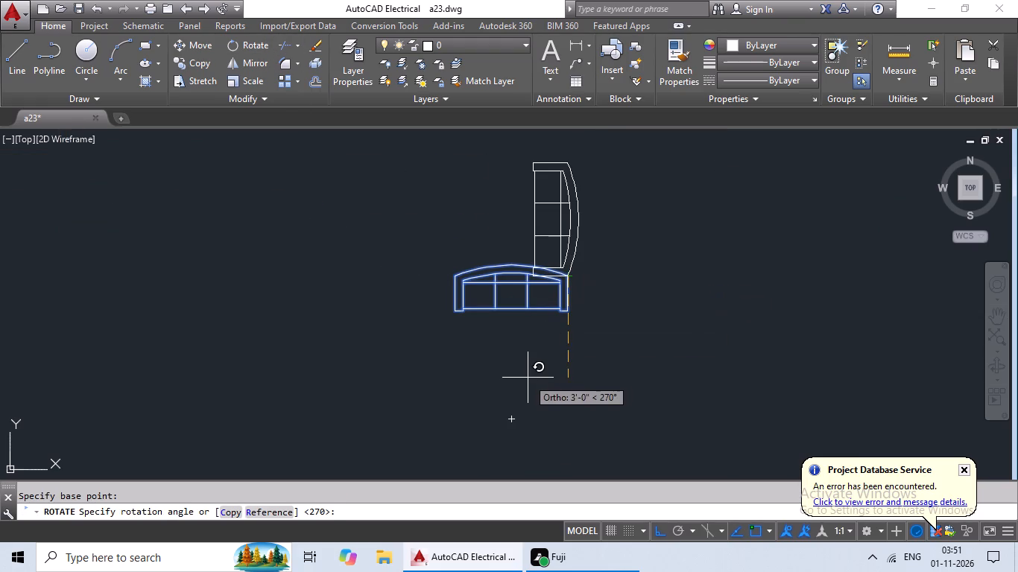
left_click(528, 372)
Copy the rotated three-seat sofa and paste it in the northwest hall, between the table and the central dividing wall.
left_click(554, 232)
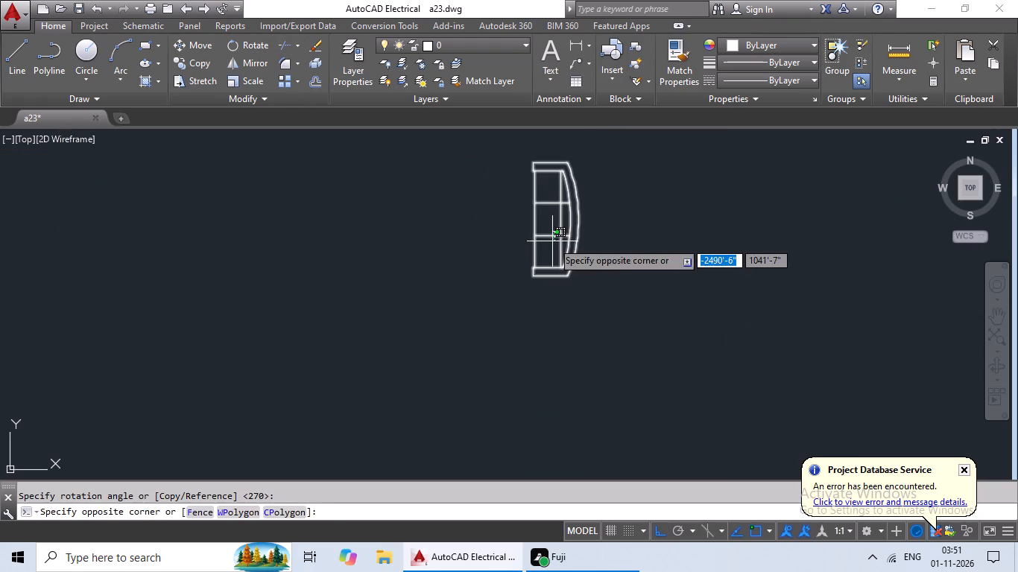
left_click(552, 241)
key("ctrl+c")
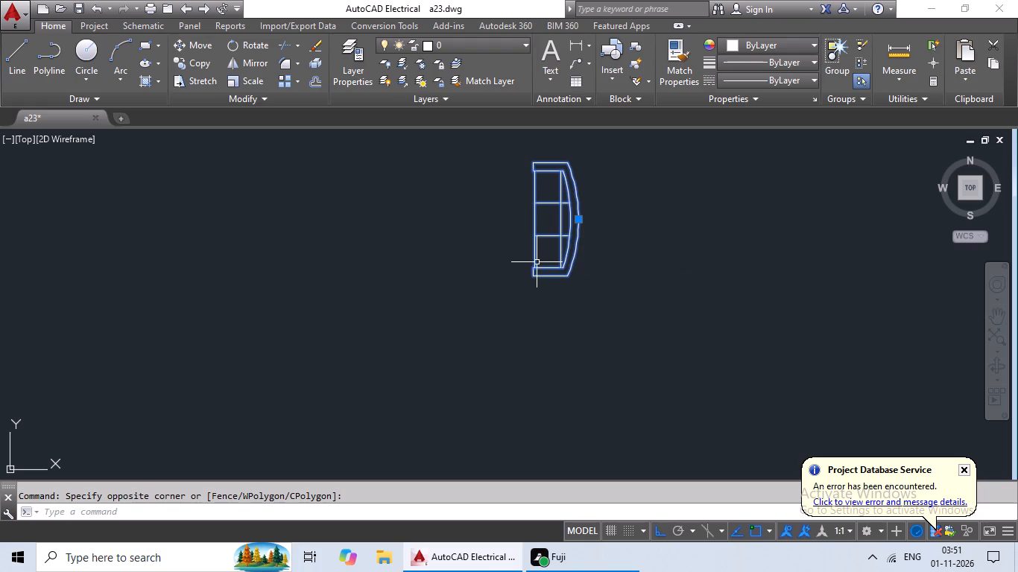
key("ctrl+v")
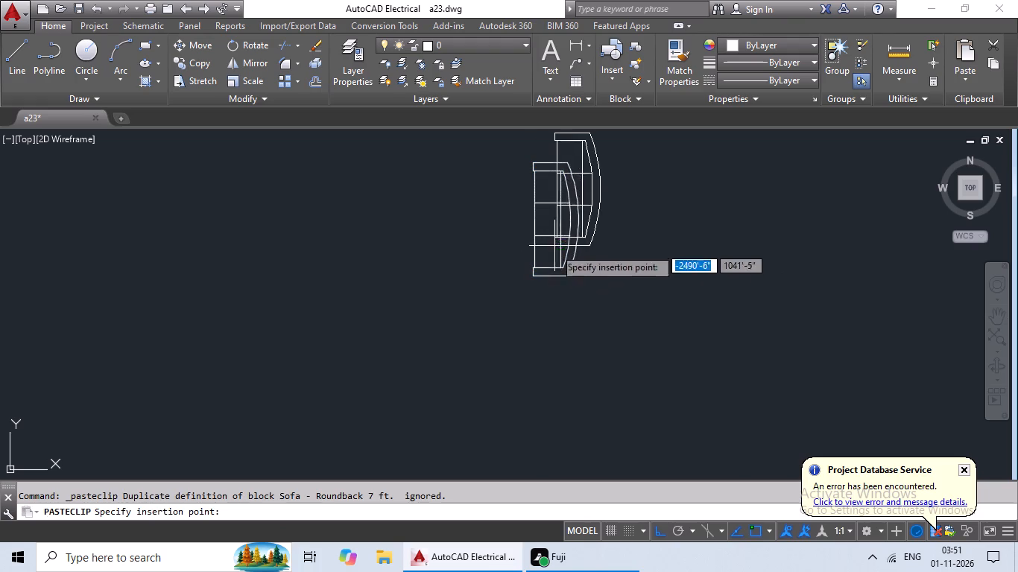
scroll(413, 311, "down", 2)
middle_click_drag(402, 300, 595, 383)
middle_click_drag(452, 289, 501, 433)
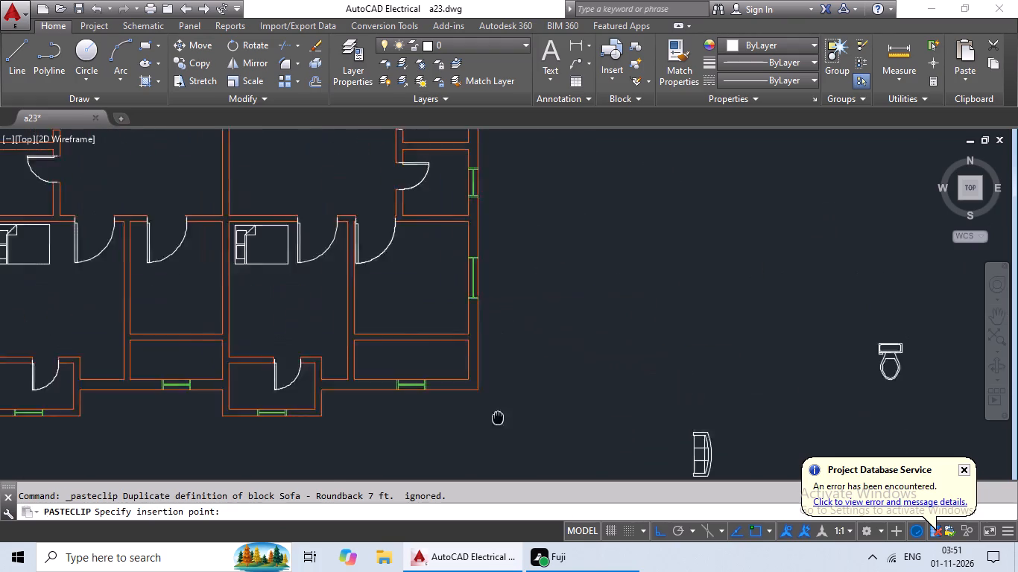
middle_click_drag(501, 433, 510, 493)
middle_click_drag(395, 320, 434, 432)
middle_click_drag(417, 352, 431, 474)
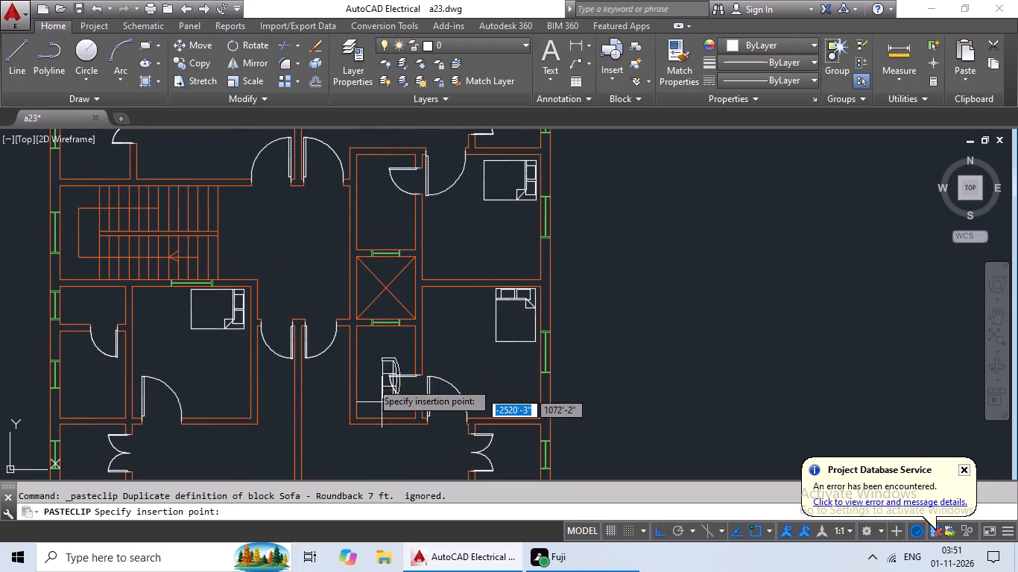
scroll(406, 366, "down", 1)
middle_click_drag(423, 368, 429, 442)
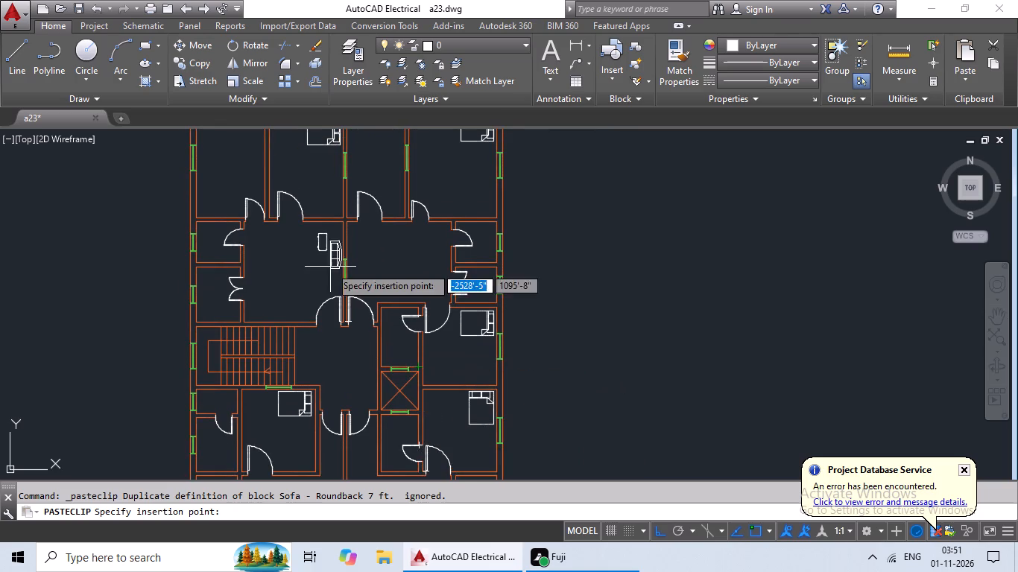
scroll(323, 247, "up", 4)
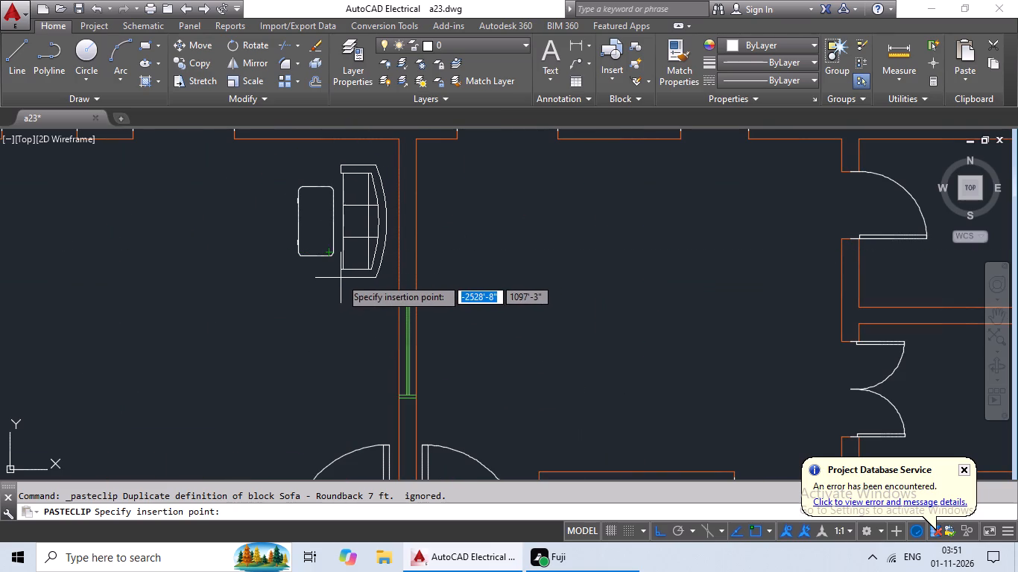
left_click(344, 279)
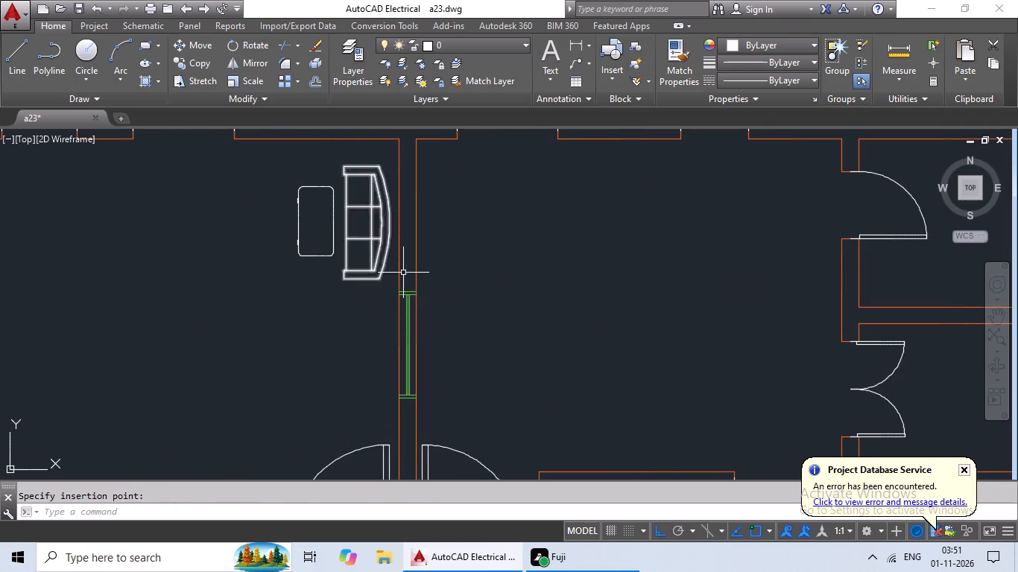
Rotate the original three-seat sofa block outside the plan 180° about its upper-right corner so that its back faces west.
scroll(429, 265, "down", 1)
middle_click_drag(517, 287, 369, 255)
scroll(432, 265, "down", 2)
middle_click_drag(641, 311, 291, 210)
scroll(434, 238, "down", 2)
middle_click_drag(472, 261, 472, 261)
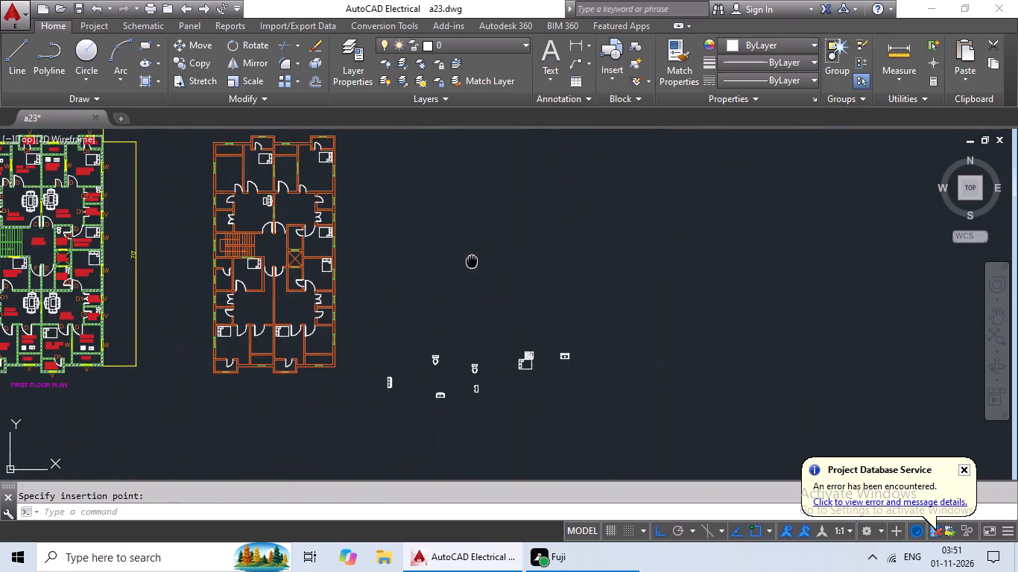
middle_click_drag(472, 261, 390, 231)
scroll(382, 373, "up", 3)
left_click(299, 322)
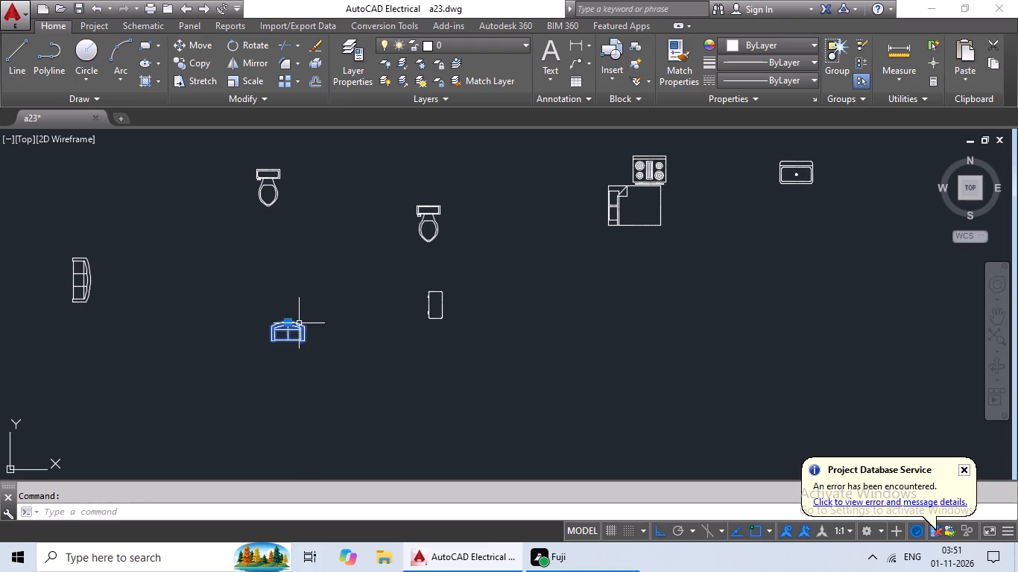
key("Escape")
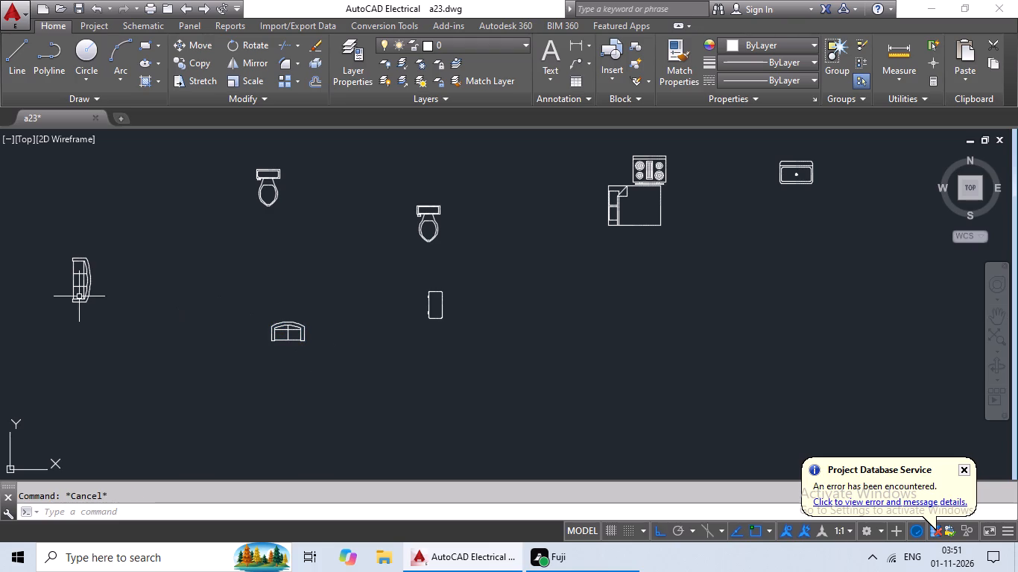
middle_click_drag(195, 290, 368, 310)
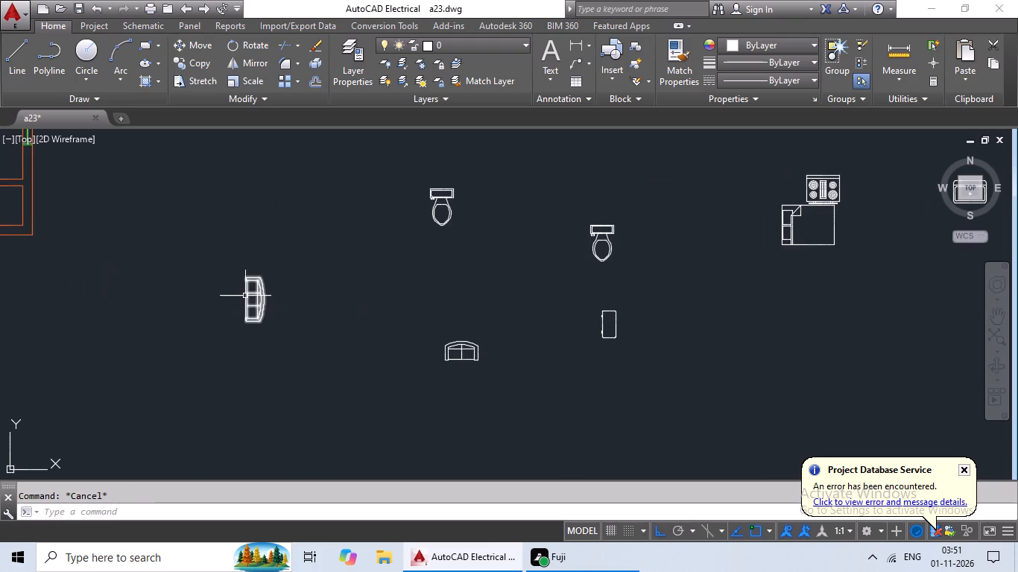
left_click(245, 296)
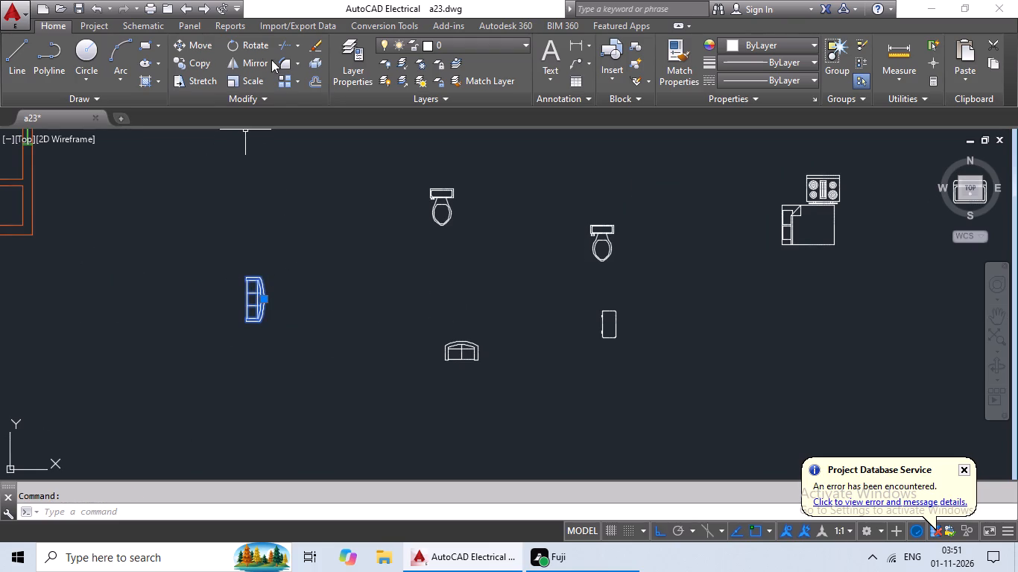
left_click(256, 43)
left_click_drag(259, 279, 259, 287)
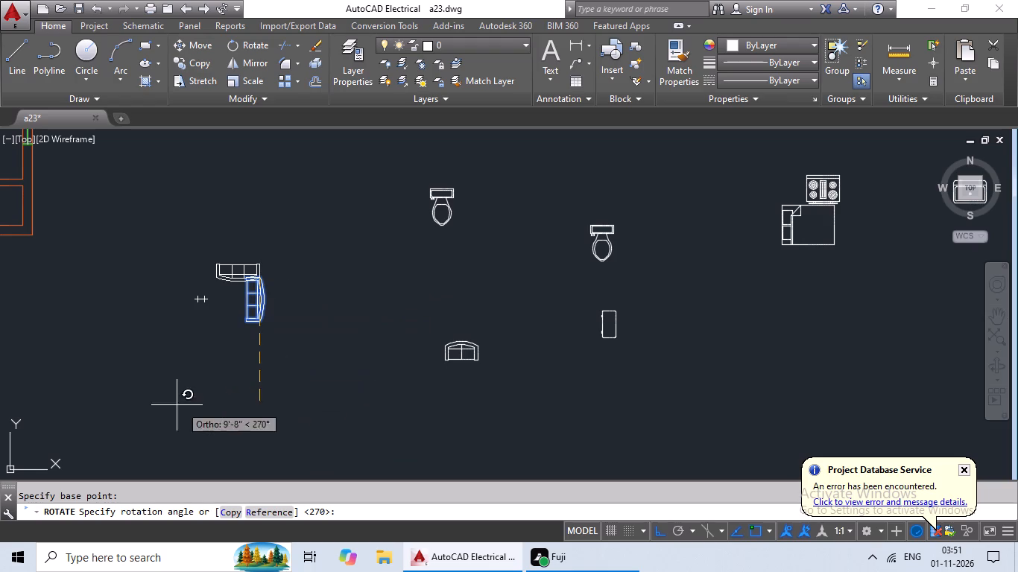
left_click(133, 330)
Fix the three-seat sofa's 180° rotation outside the plan so that its back faces west.
left_click(260, 269)
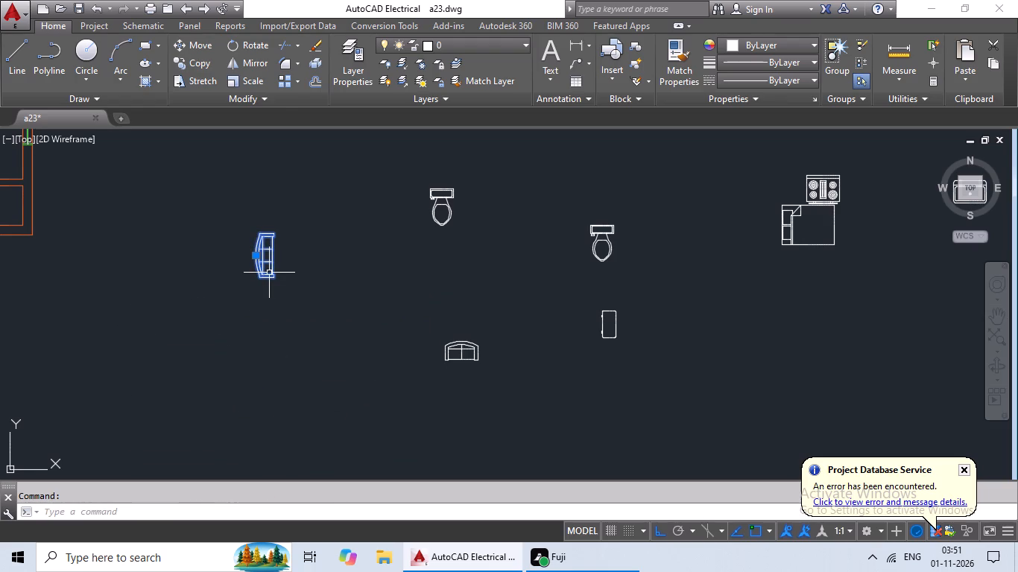
Copy the west-backed three-seat sofa and paste it in the northwest hall, west of the table and opposite the other sofa.
key("ctrl+c")
key("ctrl+v")
scroll(268, 276, "down", 2, "ctrl")
middle_click_drag(213, 290, 446, 354)
scroll(446, 346, "down", 1)
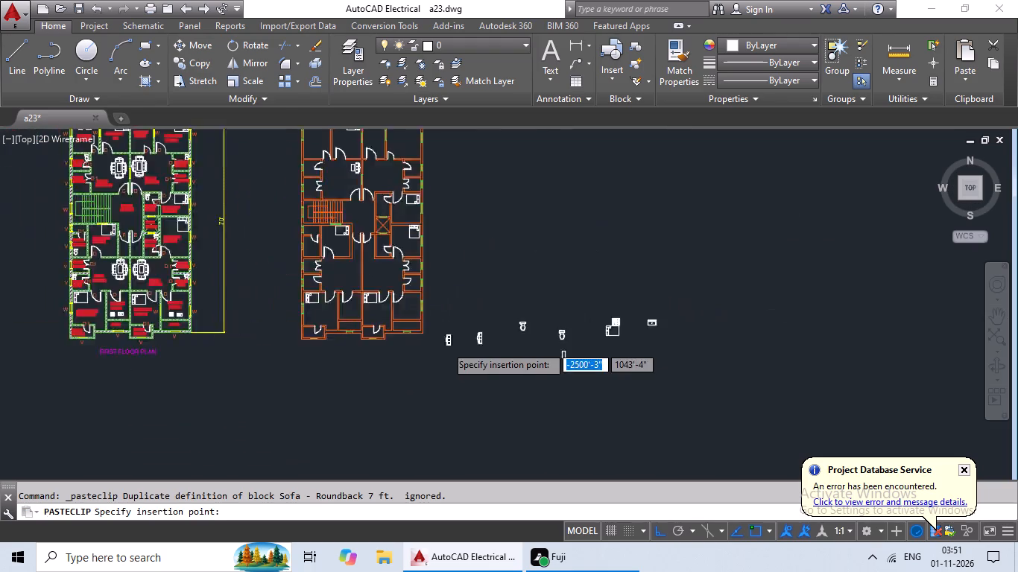
scroll(446, 346, "down", 1)
middle_click_drag(451, 346, 446, 423)
scroll(382, 315, "up", 4)
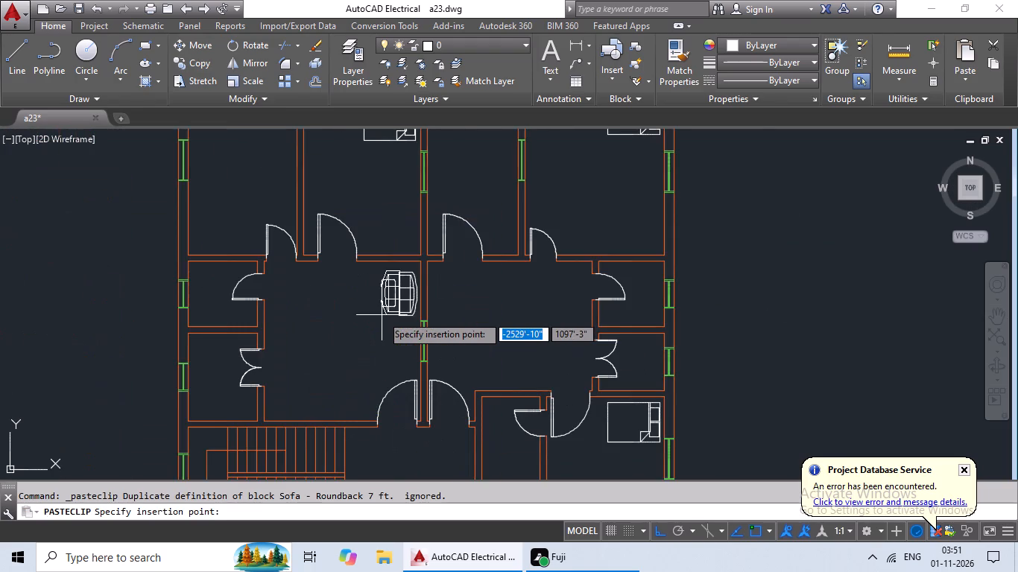
scroll(382, 315, "up", 3)
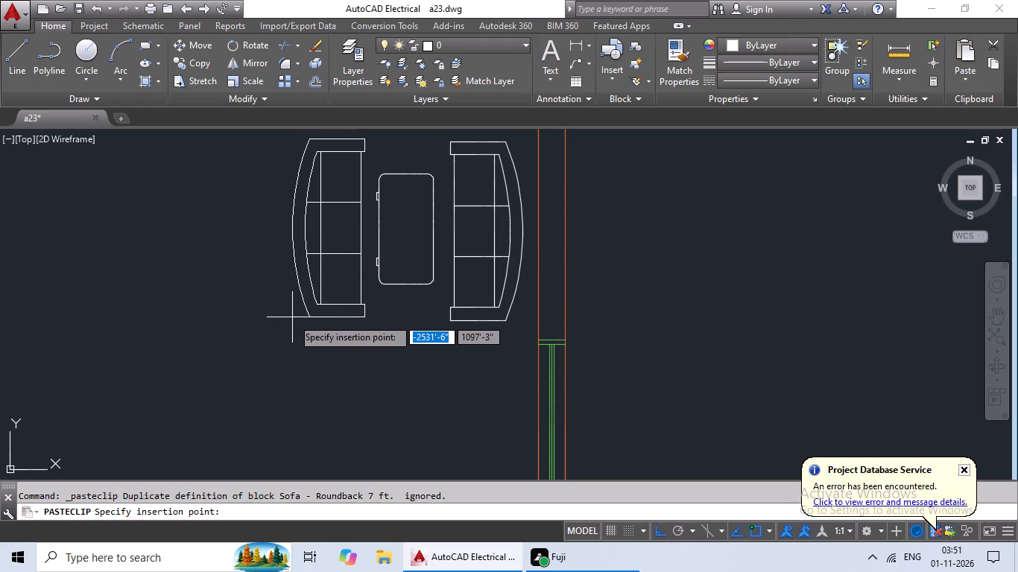
left_click(292, 323)
scroll(416, 343, "down", 1)
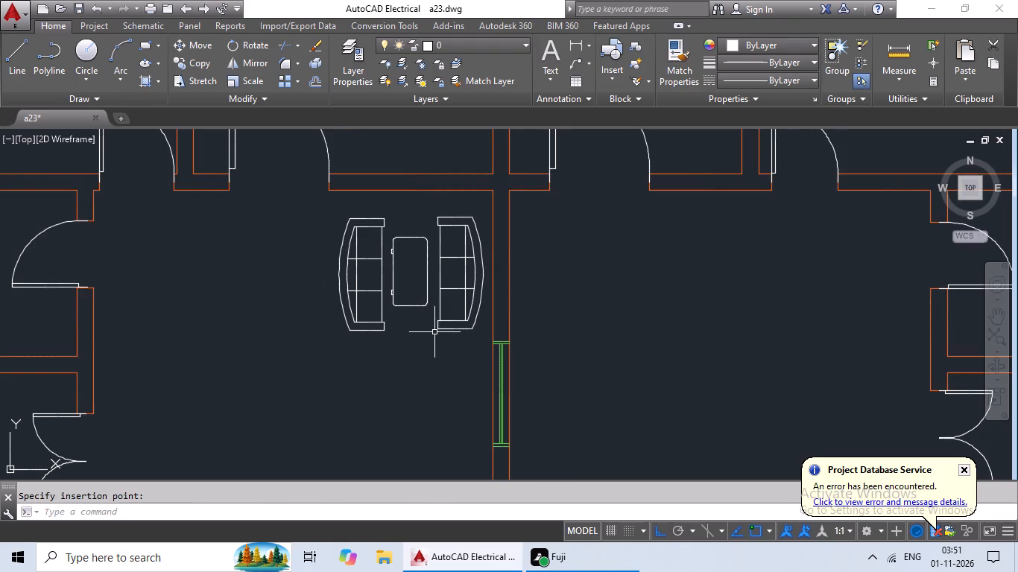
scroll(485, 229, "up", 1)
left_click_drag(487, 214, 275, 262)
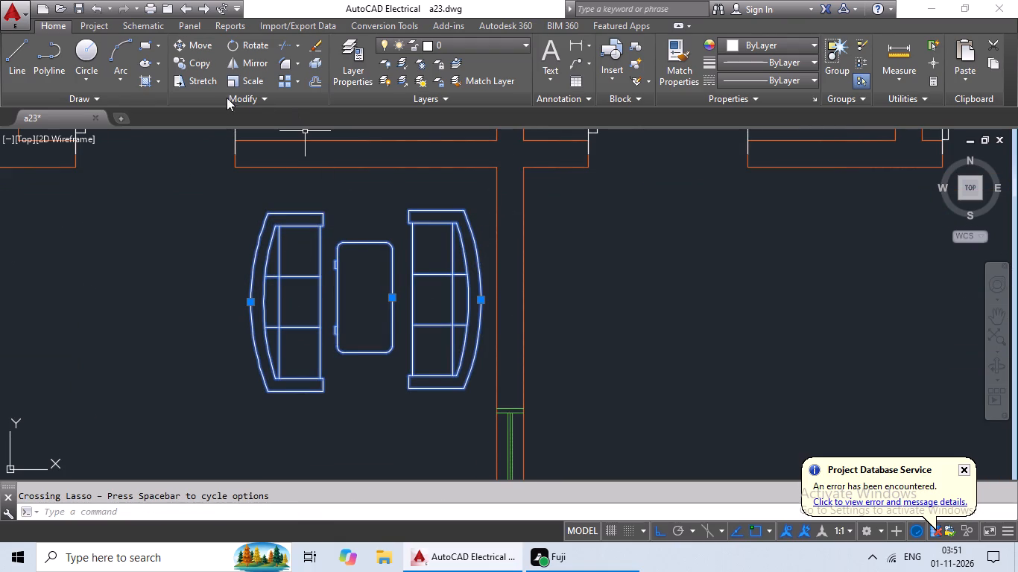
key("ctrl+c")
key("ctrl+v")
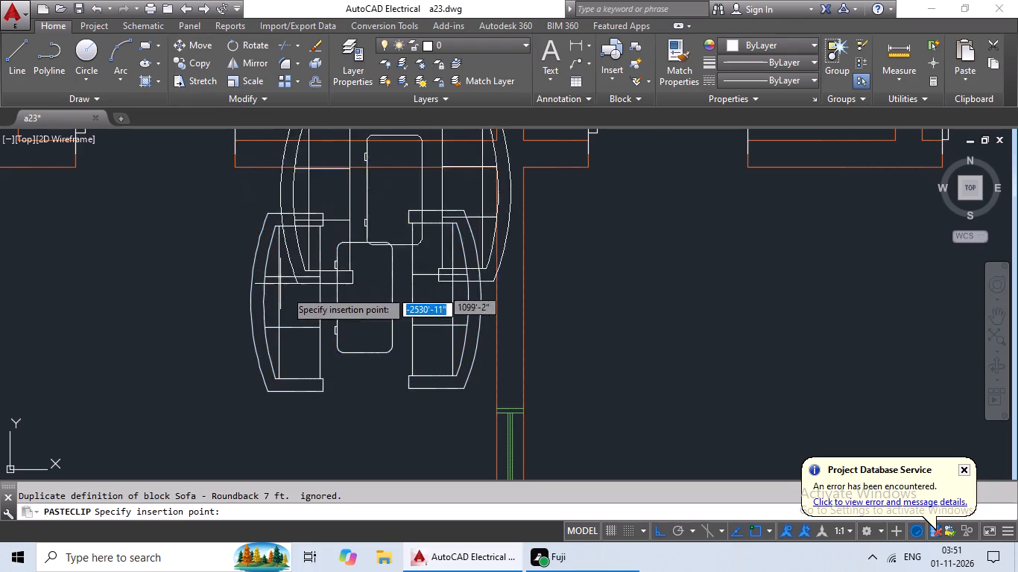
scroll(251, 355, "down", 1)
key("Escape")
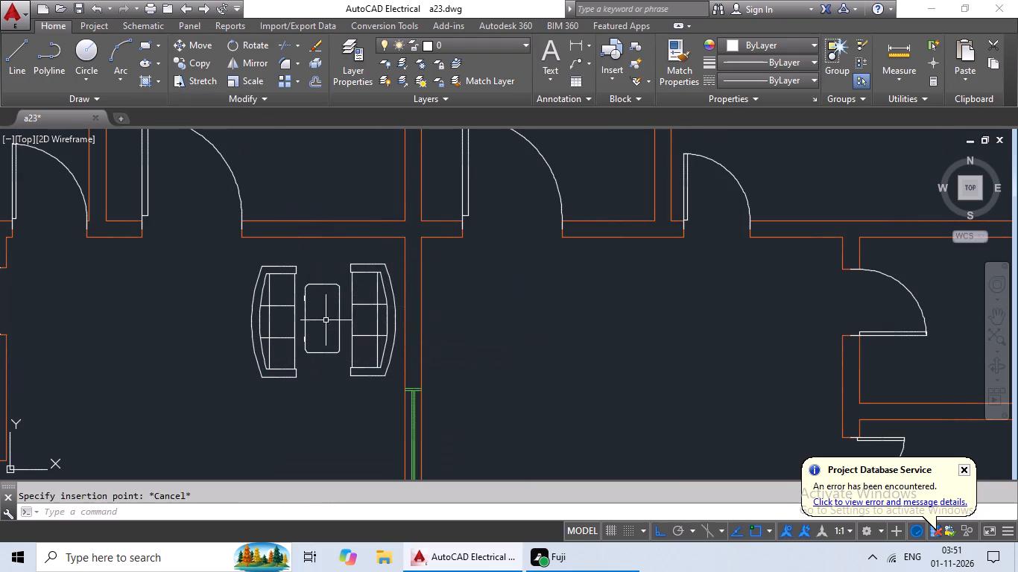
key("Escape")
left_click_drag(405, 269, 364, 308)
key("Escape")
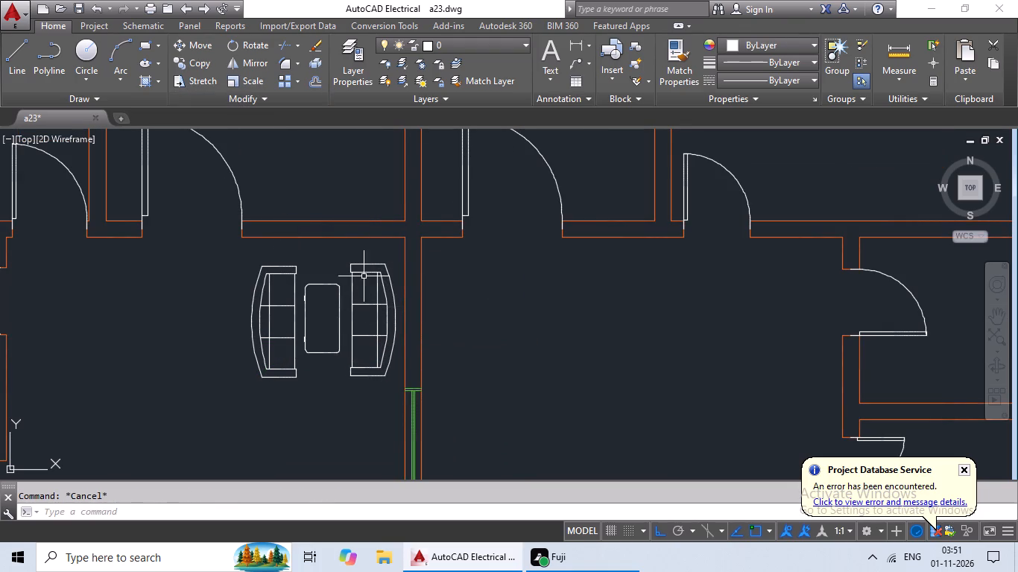
Move the two three-seat sofas and the table in the northwest hall about 5" south.
left_click_drag(364, 276, 210, 314)
left_click_drag(200, 37, 211, 68)
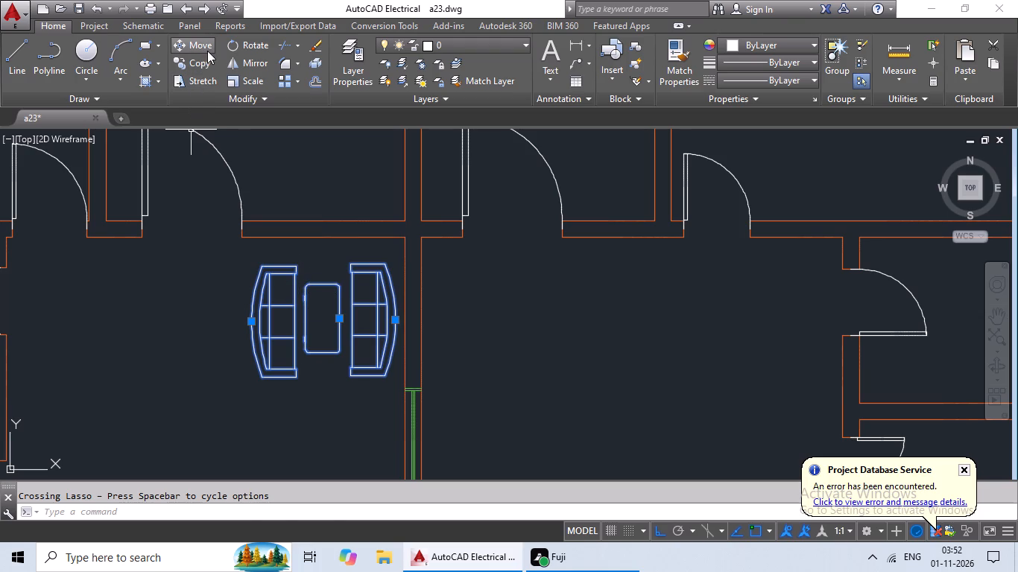
left_click(207, 49)
left_click_drag(326, 308, 319, 372)
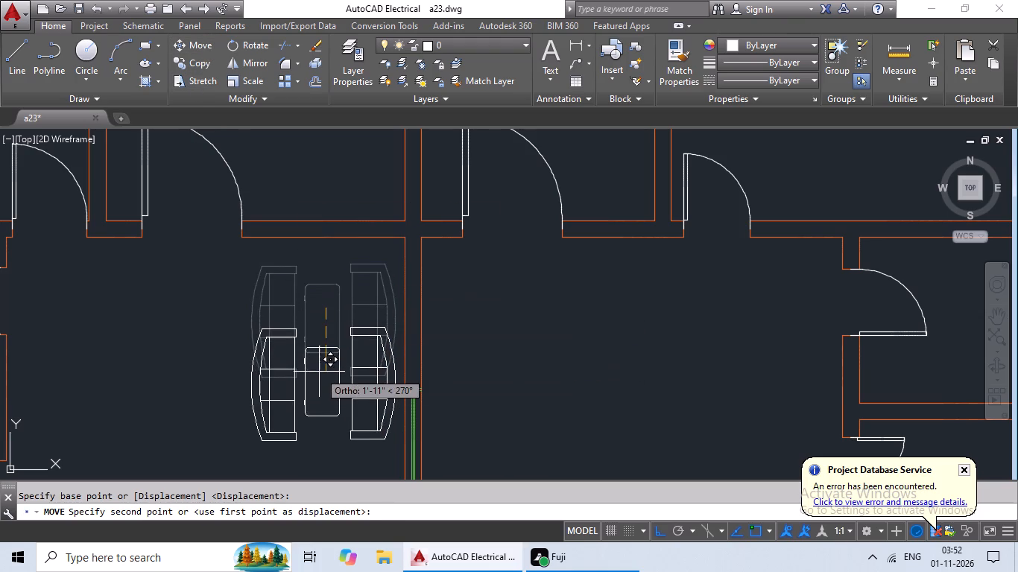
left_click_drag(319, 372, 307, 340)
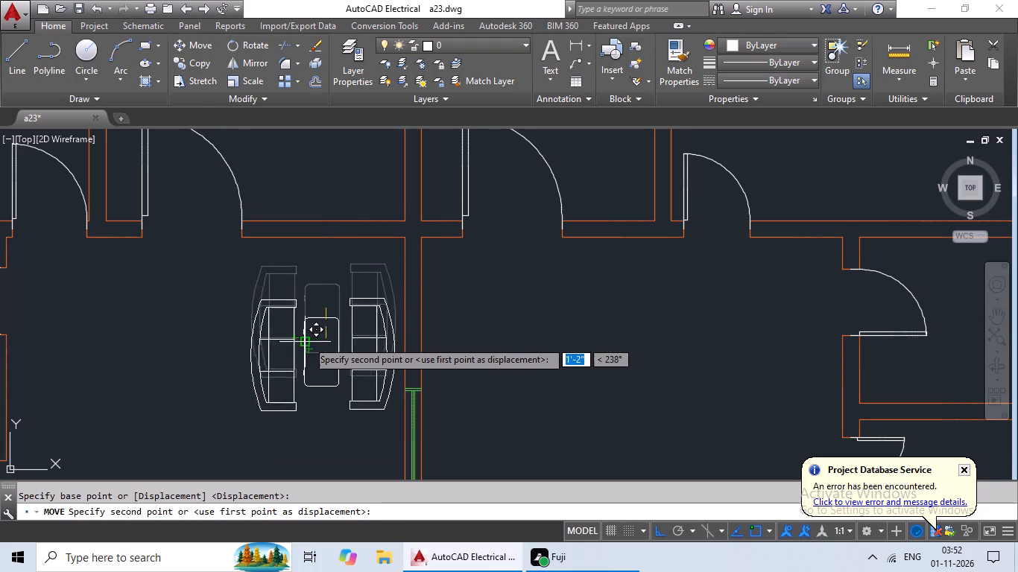
left_click_drag(307, 340, 318, 322)
left_click(318, 322)
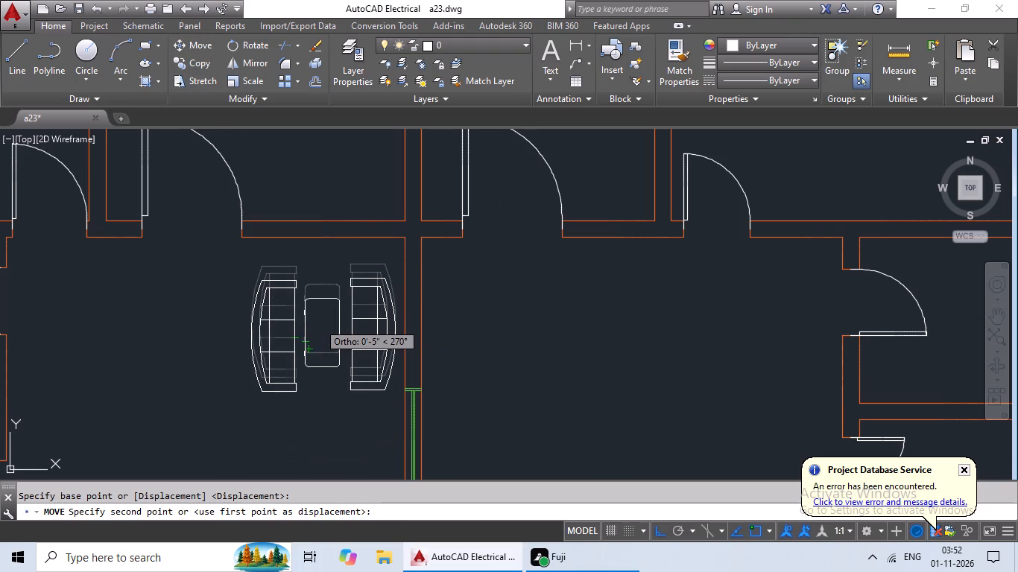
Copy the two-seat loveseat block outside the plan and paste it in the empty area east of the northeast hall.
scroll(393, 294, "down", 2)
middle_click_drag(499, 328, 501, 315)
scroll(678, 385, "down", 1)
middle_click_drag(735, 381, 498, 281)
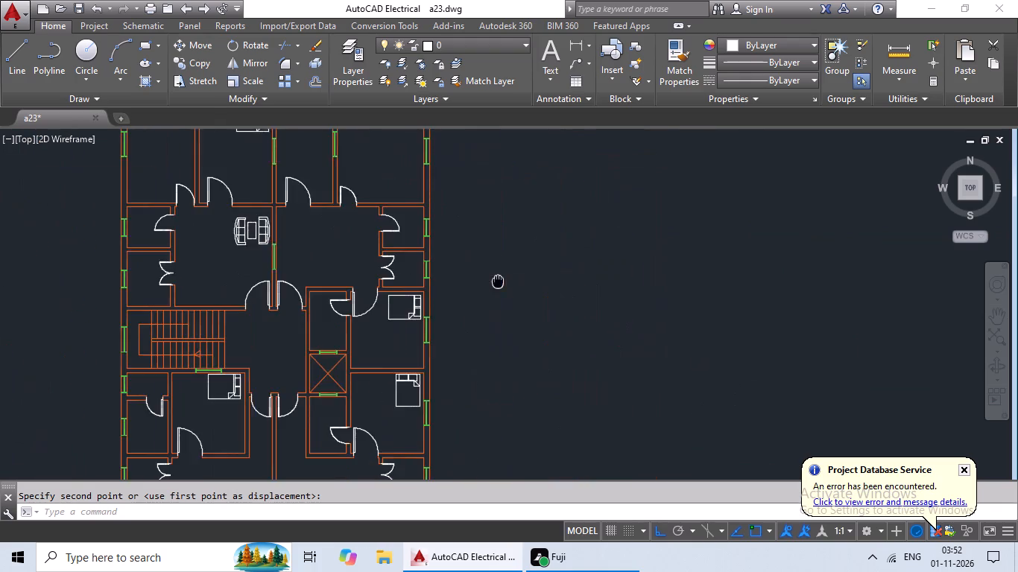
scroll(688, 317, "down", 1)
middle_click_drag(706, 333, 484, 250)
middle_click_drag(658, 340, 591, 277)
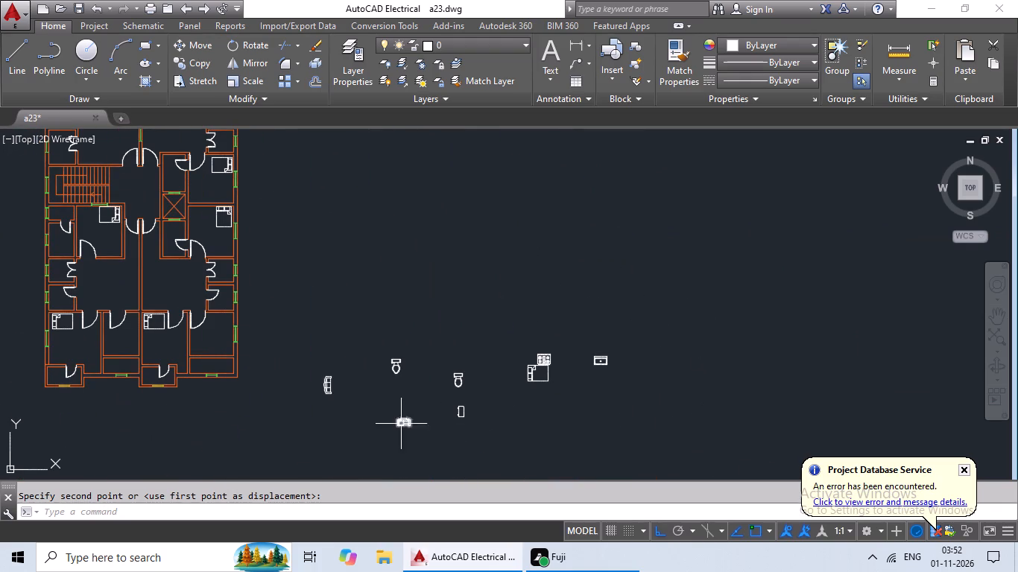
left_click(401, 423)
key("ctrl+c")
key("ctrl+v")
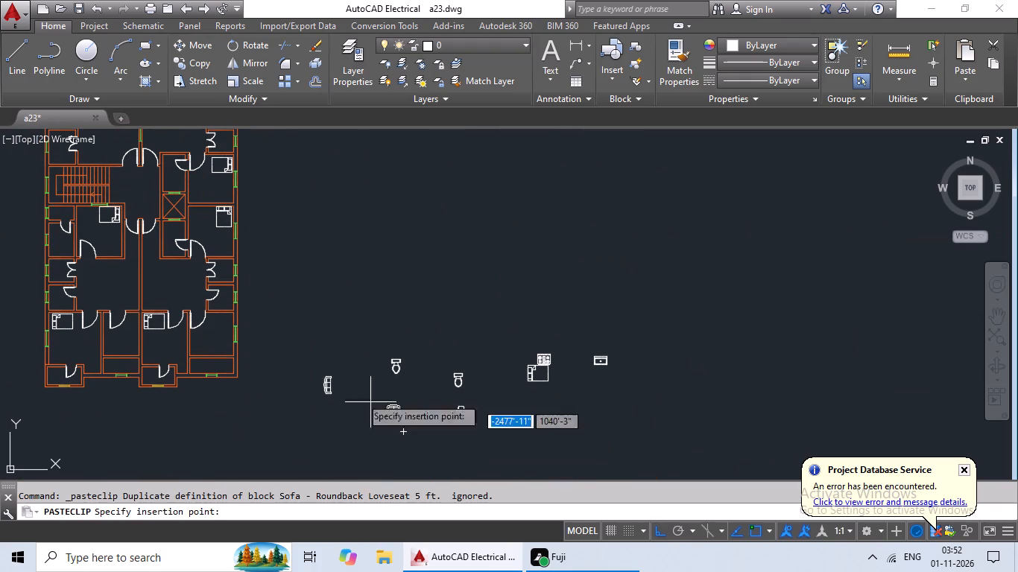
middle_click_drag(348, 384, 540, 509)
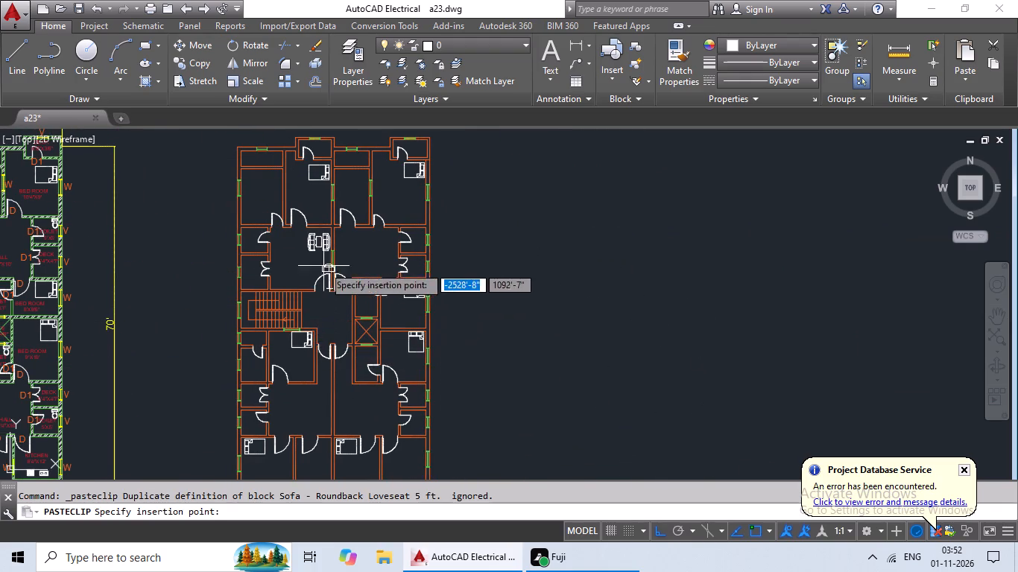
scroll(315, 228, "up", 4)
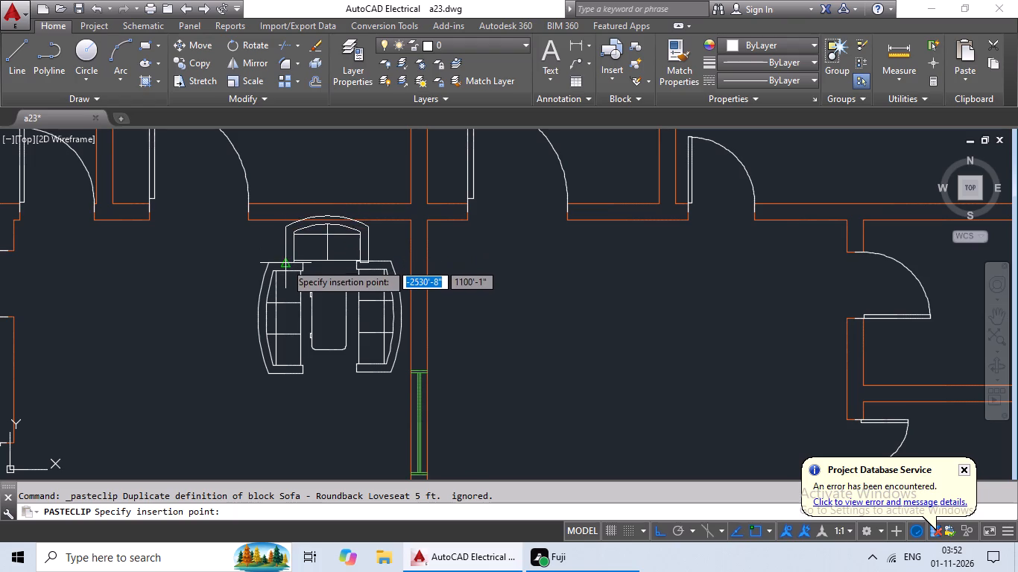
middle_click_drag(284, 275, 276, 315)
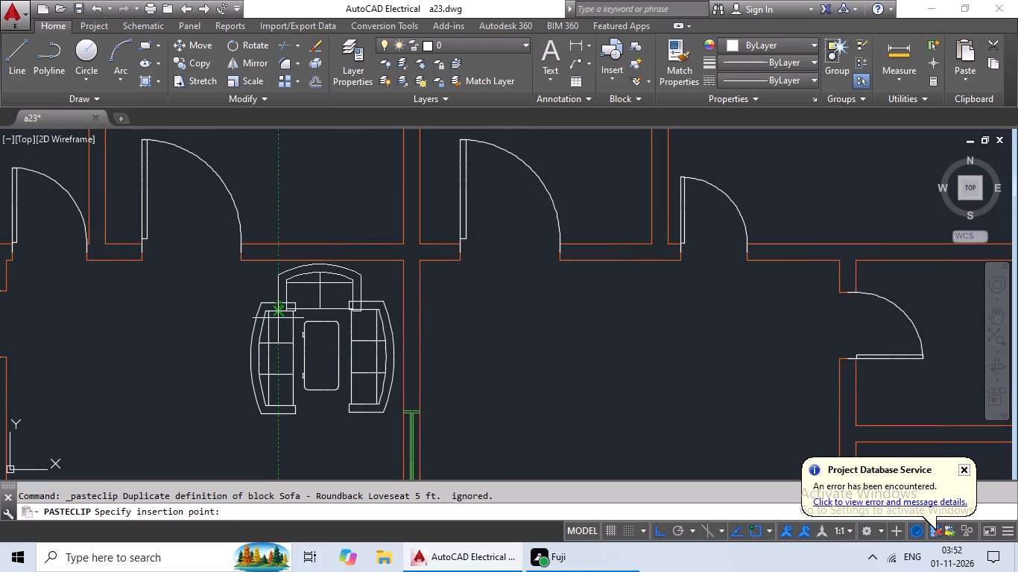
scroll(316, 307, "down", 3)
middle_click_drag(454, 340, 243, 317)
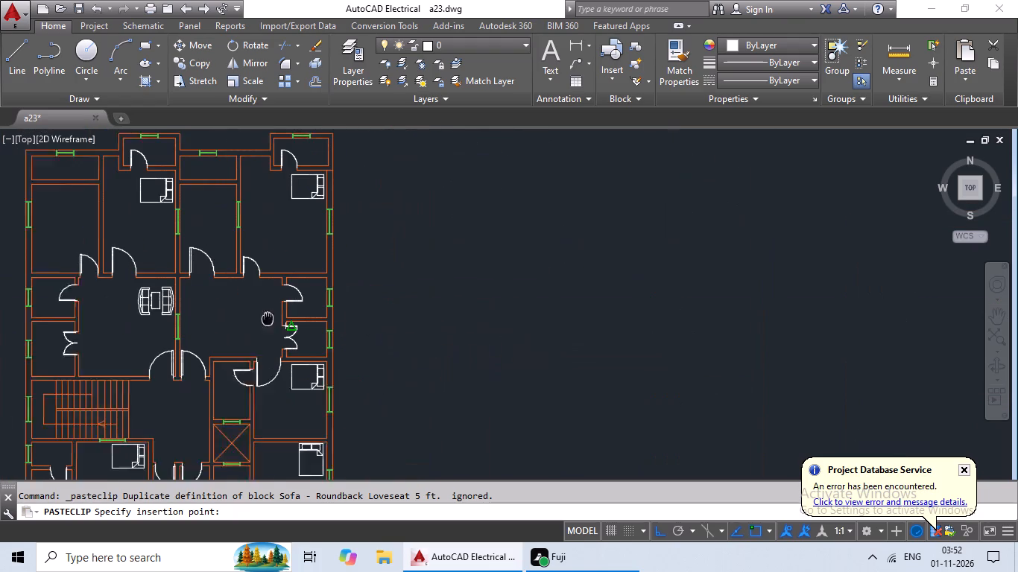
middle_click_drag(243, 317, 229, 317)
left_click(419, 305)
Scale the pasted loveseat down to about three quarters by reference, using its overall width as the reference length.
scroll(429, 303, "up", 3)
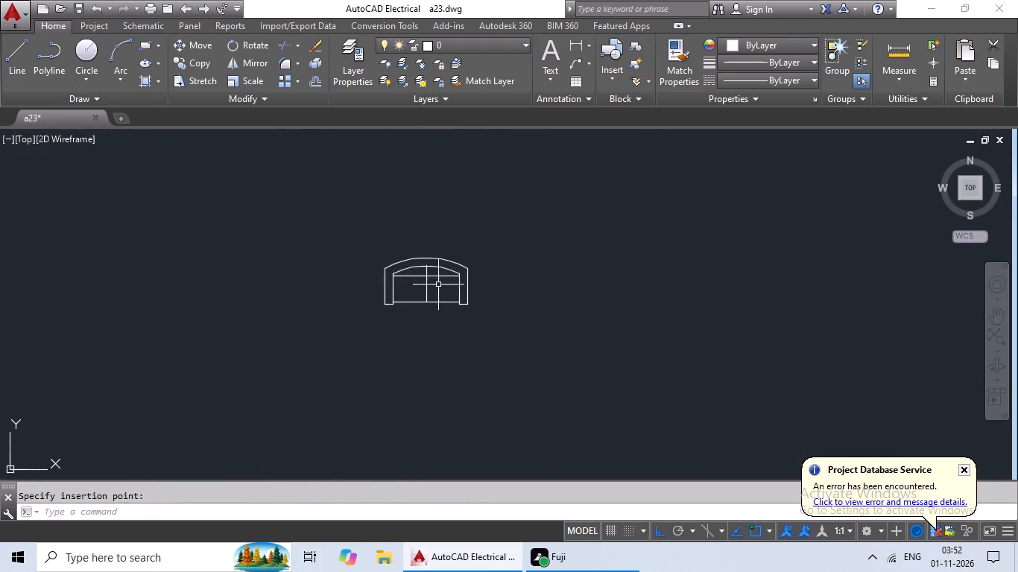
left_click(426, 270)
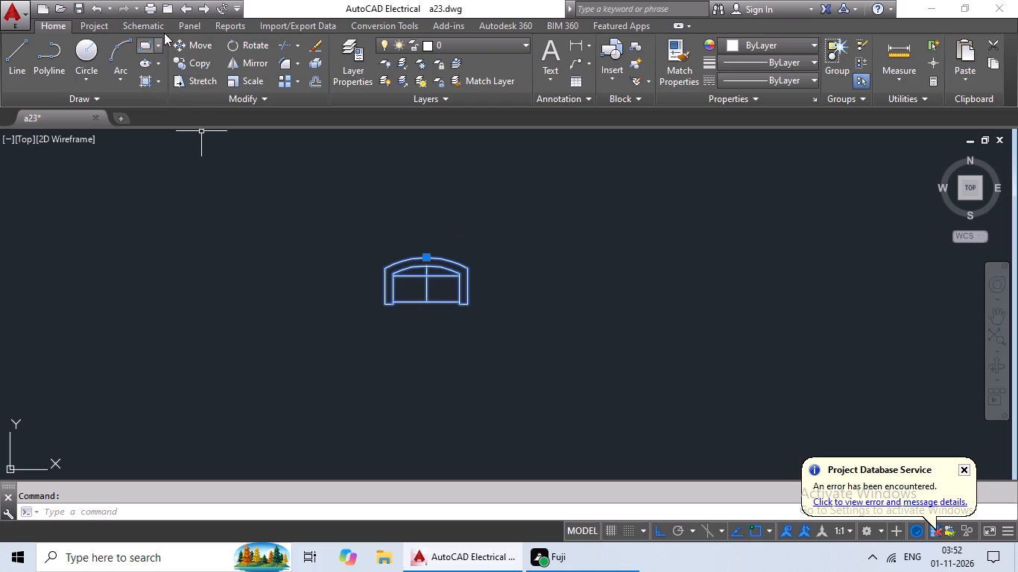
left_click(241, 81)
scroll(484, 287, "up", 2)
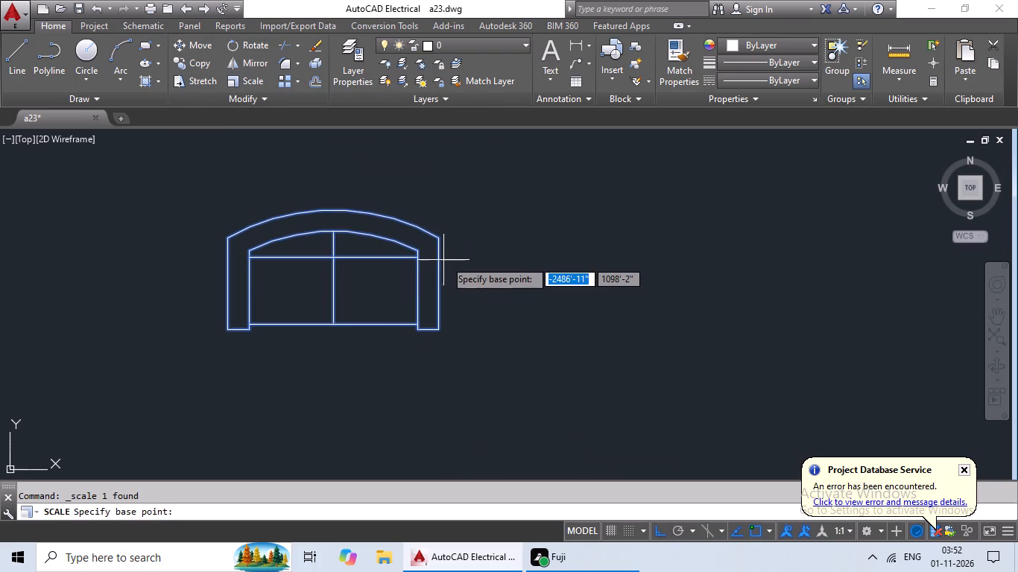
left_click(443, 261)
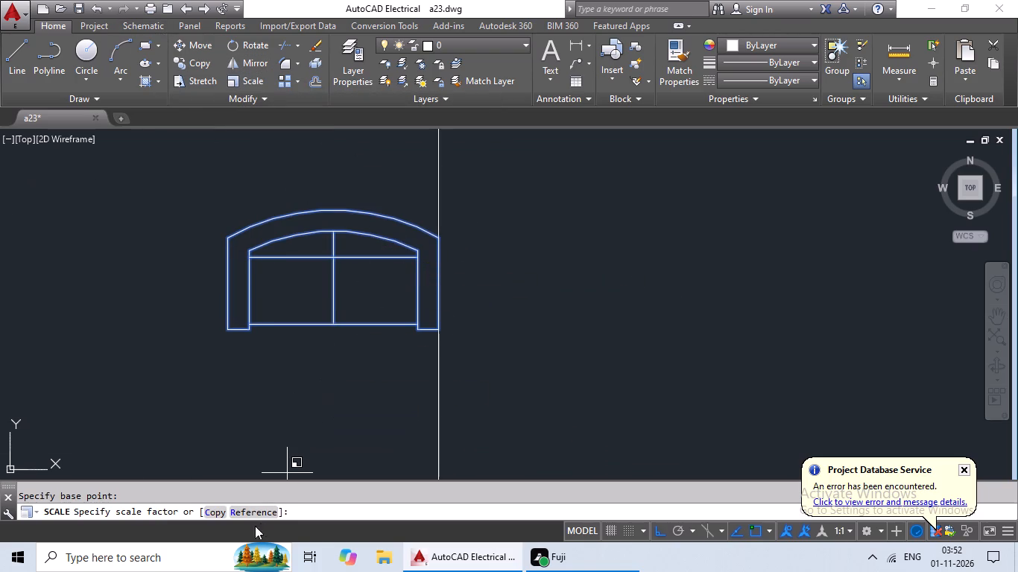
left_click(256, 516)
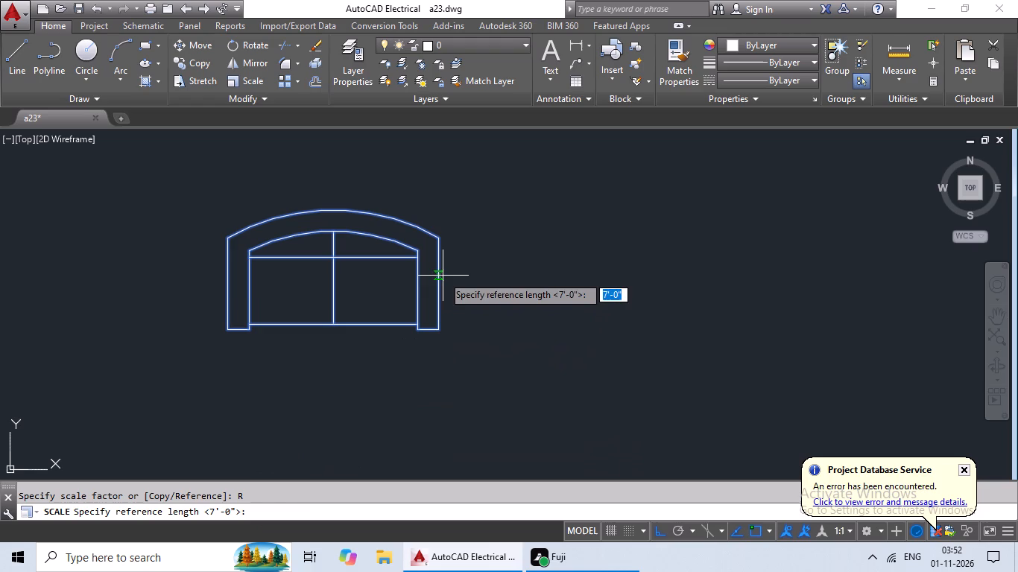
left_click(441, 276)
left_click_drag(222, 274, 238, 276)
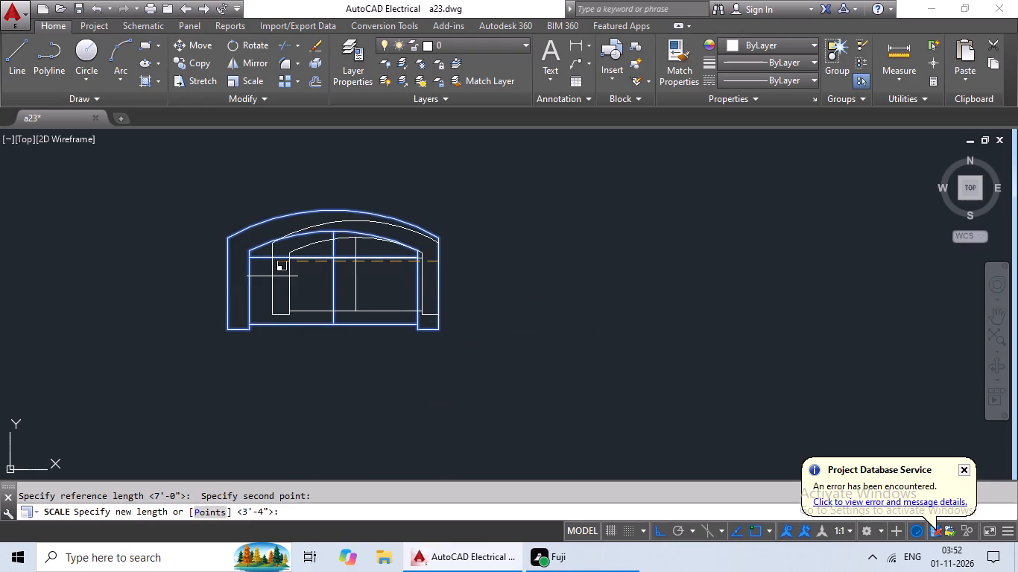
left_click(283, 276)
scroll(383, 249, "down", 4)
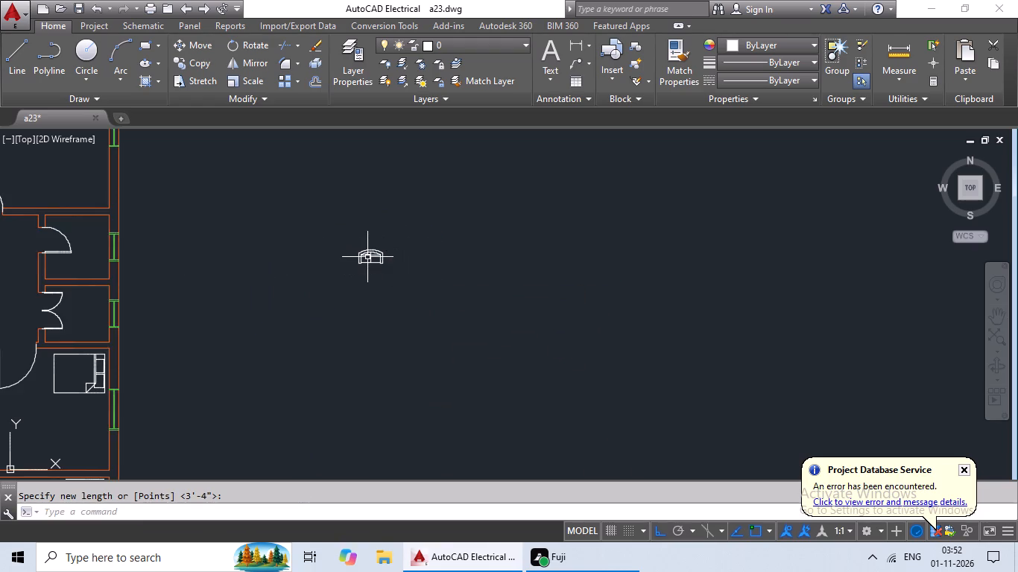
Copy the scaled loveseat and paste it in the northwest hall, north of the table and between the two three-seat sofas.
scroll(367, 257, "down", 2)
left_click(367, 257)
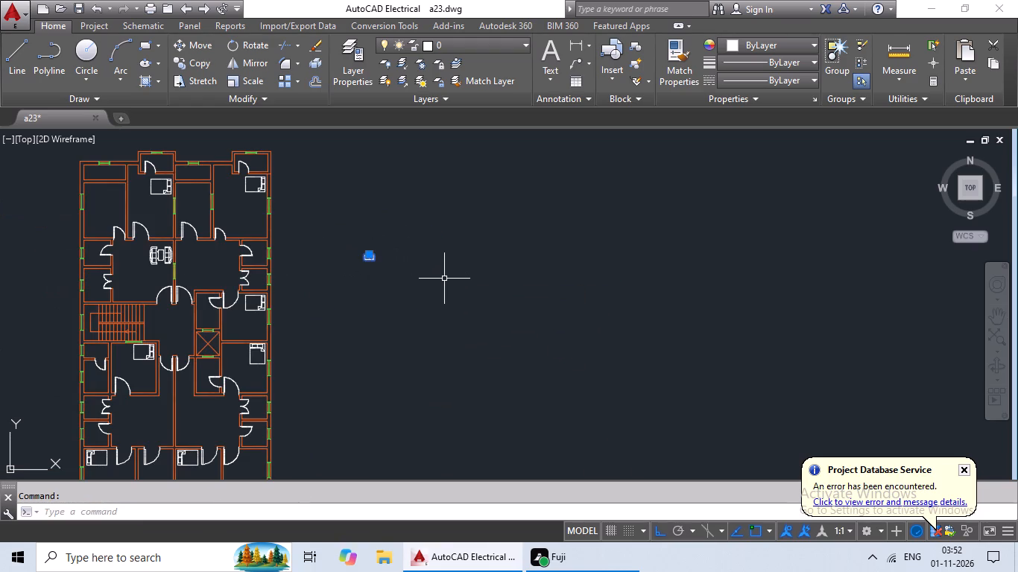
key("ctrl+c")
key("ctrl+v")
scroll(367, 290, "down", 2, "ctrl")
middle_click_drag(369, 297, 551, 341)
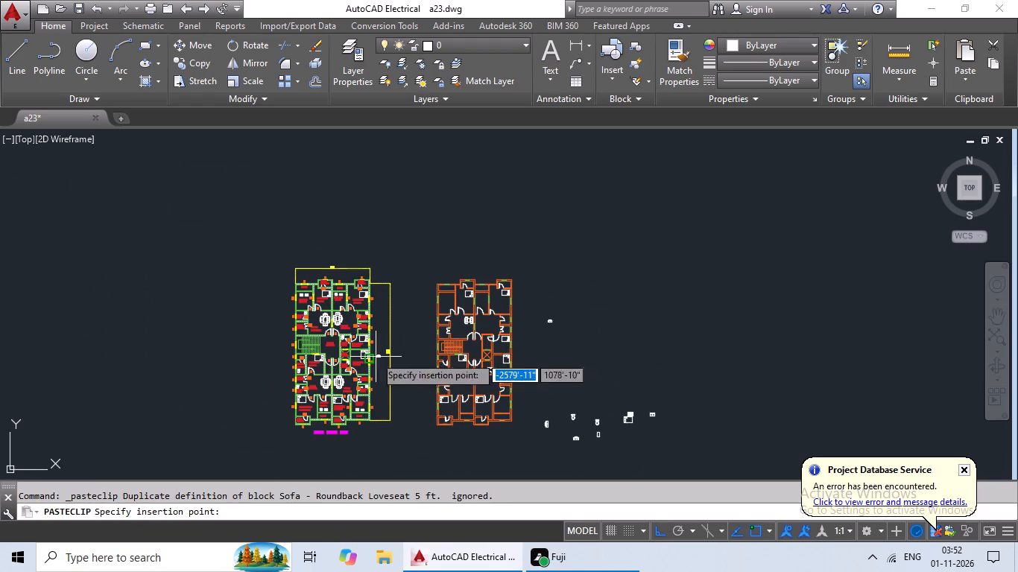
scroll(449, 308, "up", 5)
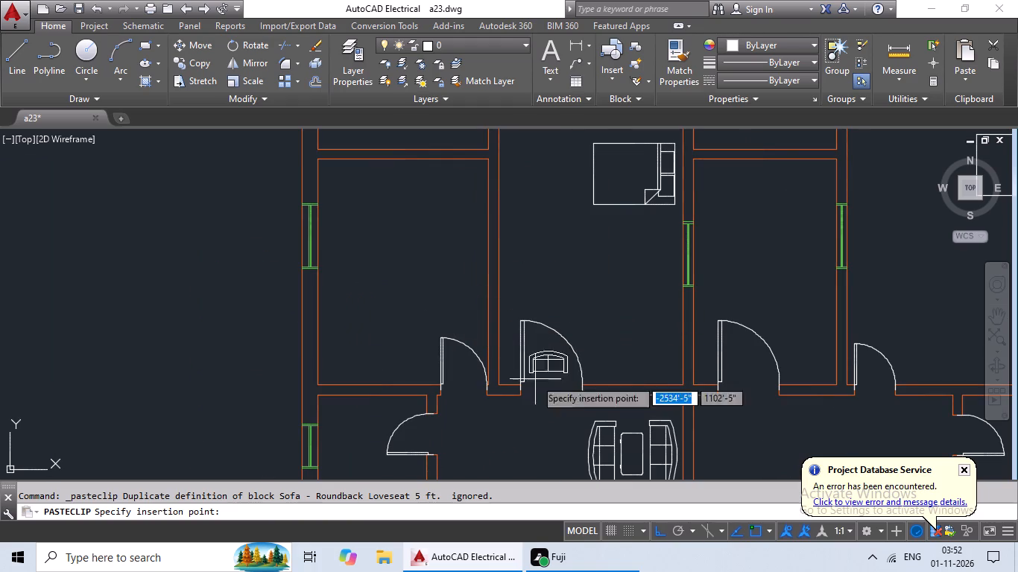
scroll(613, 417, "up", 3)
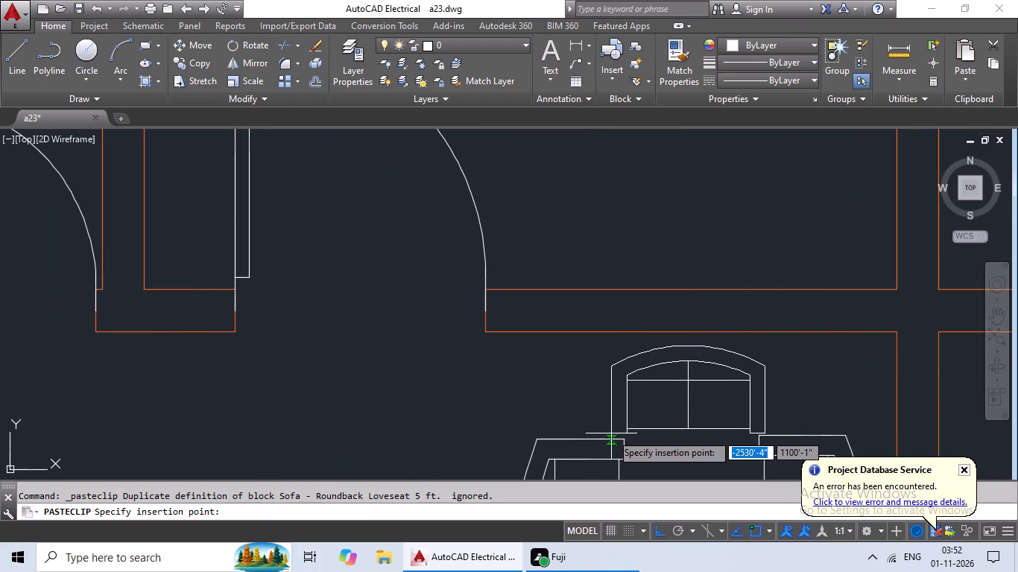
left_click(611, 433)
Rotate the scaled loveseat in the empty area east of the plan by 180° about its northeast corner.
middle_click_drag(720, 430, 663, 328)
scroll(691, 354, "down", 2)
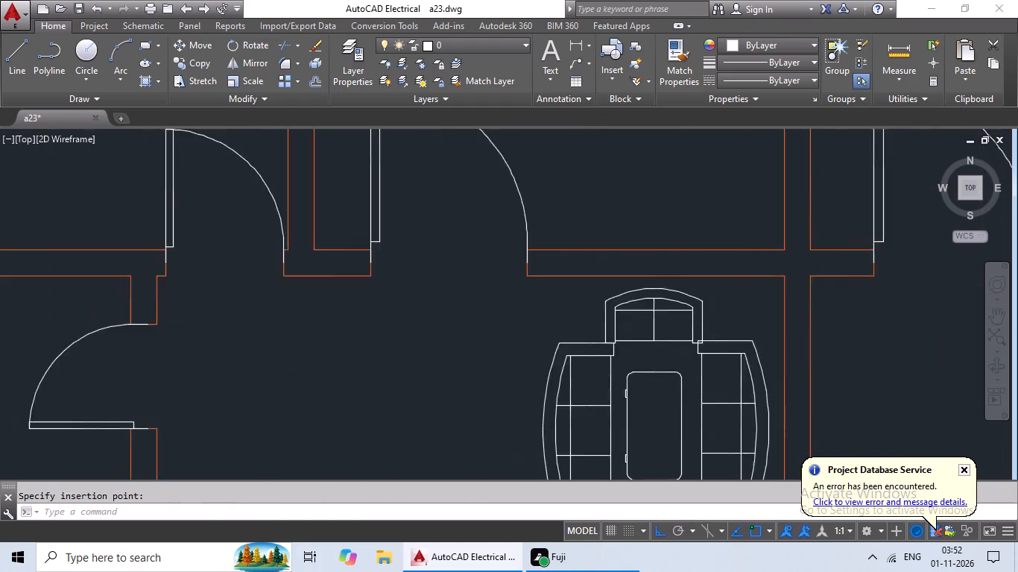
middle_click_drag(716, 394, 578, 288)
scroll(701, 356, "down", 1)
middle_click_drag(725, 374, 587, 263)
scroll(694, 324, "down", 1)
middle_click_drag(677, 323, 521, 262)
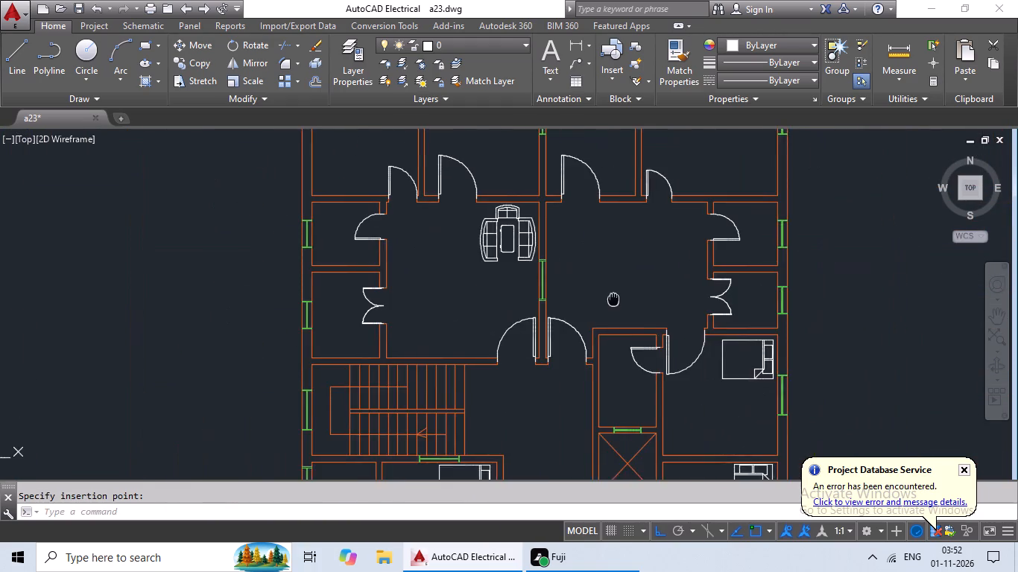
middle_click_drag(521, 262, 517, 261)
scroll(820, 351, "down", 1)
middle_click_drag(821, 352, 676, 355)
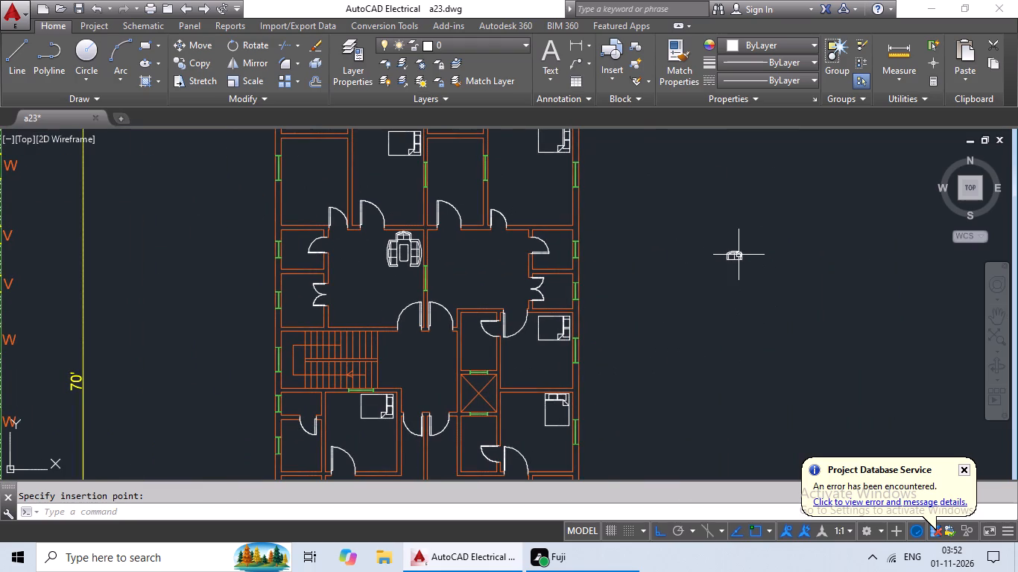
left_click(739, 255)
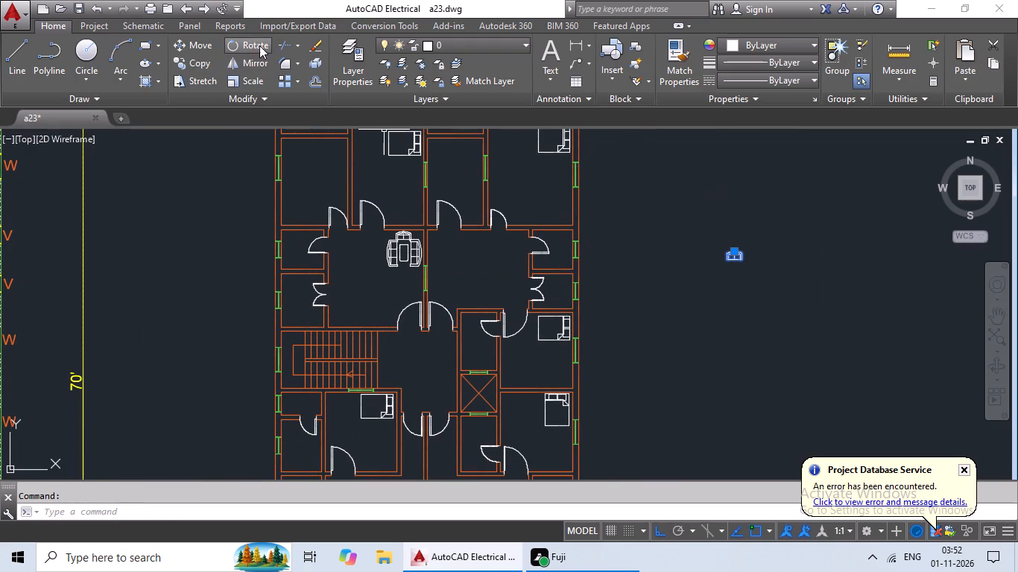
left_click(259, 44)
scroll(698, 244, "up", 3)
middle_click_drag(894, 327, 653, 332)
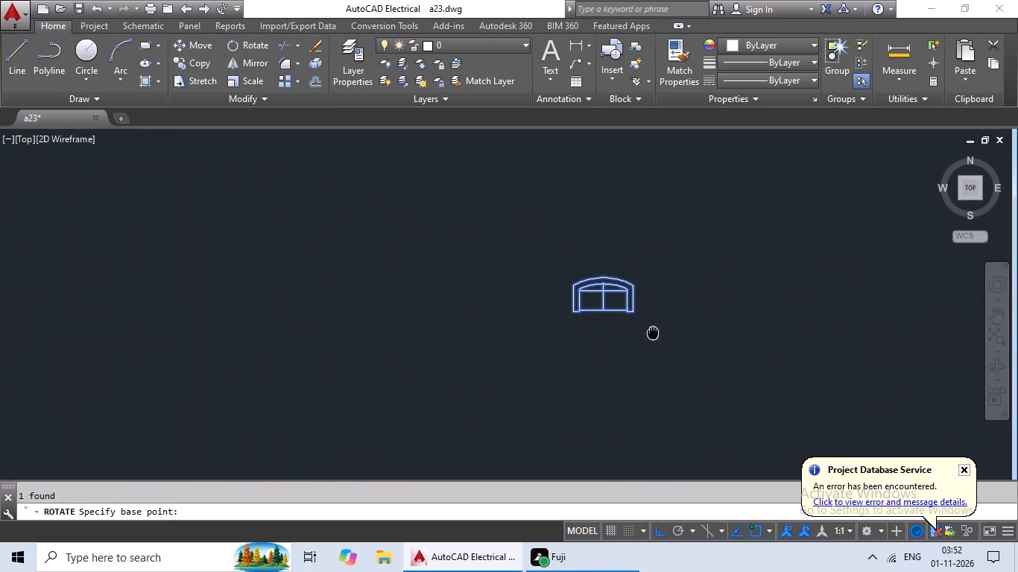
scroll(633, 302, "up", 1)
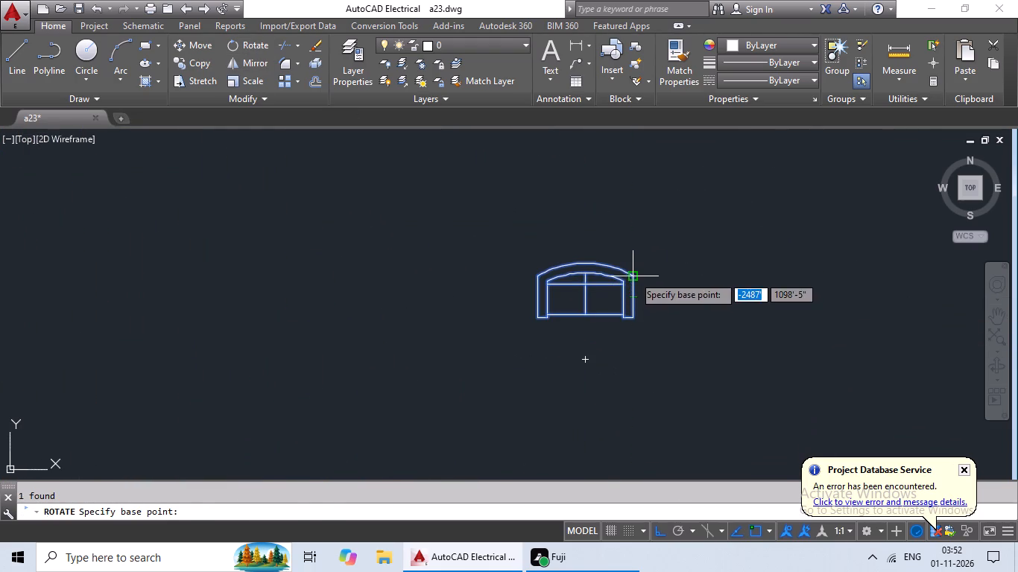
left_click(633, 276)
left_click(458, 287)
Copy the rotated loveseat and paste it in the northwest hall, south of the table and between the two three-seat sofas.
left_click(677, 279)
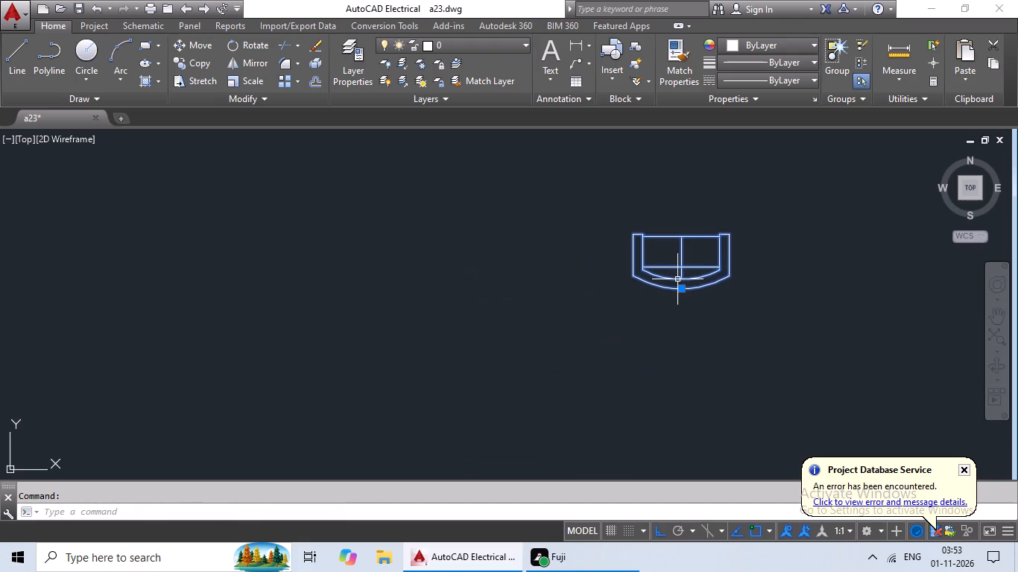
key("ctrl+c")
key("ctrl+v")
scroll(613, 292, "down", 3, "ctrl")
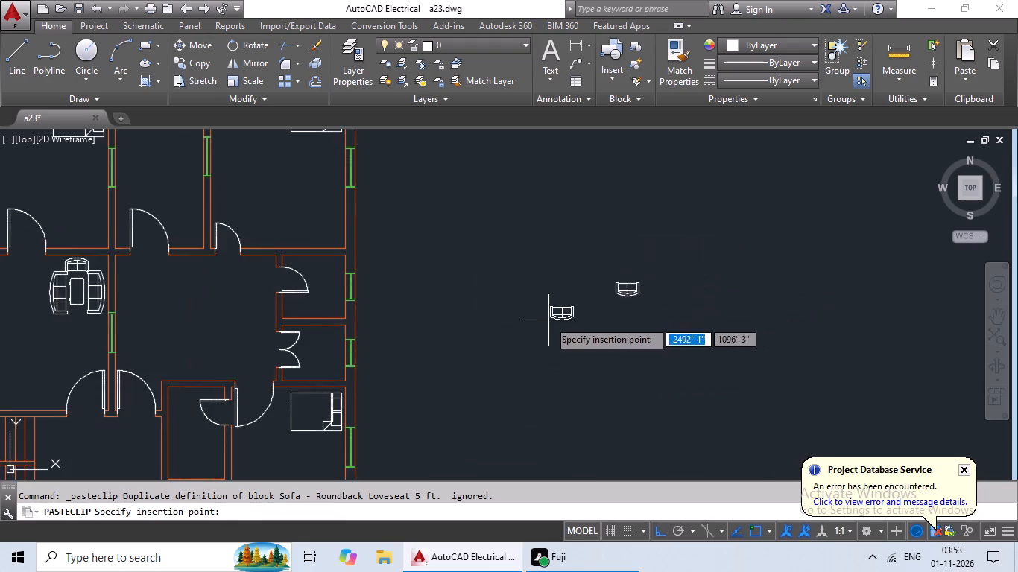
middle_click_drag(546, 321, 690, 333)
middle_click_drag(411, 352, 701, 360)
scroll(525, 383, "up", 2)
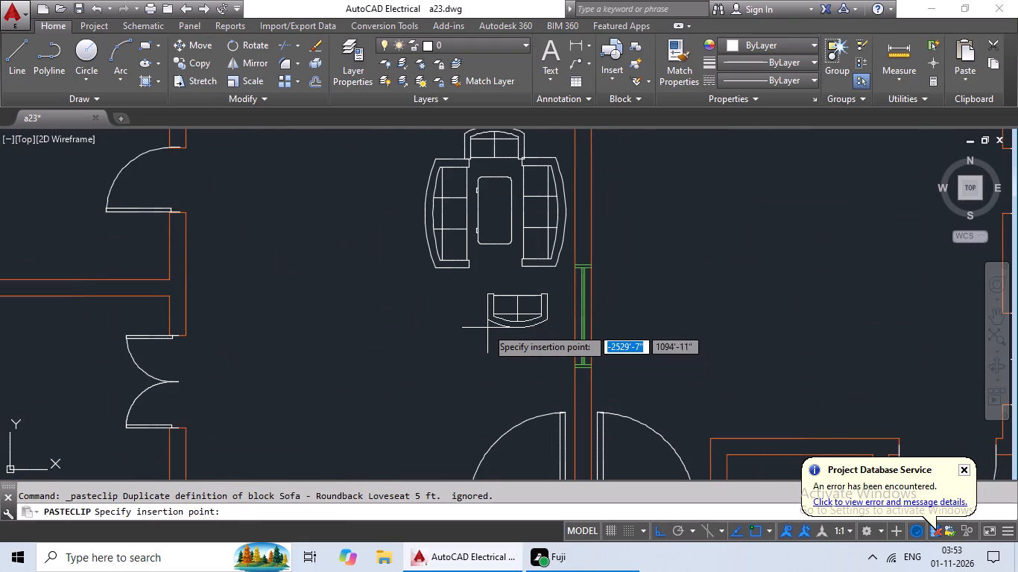
left_click(464, 302)
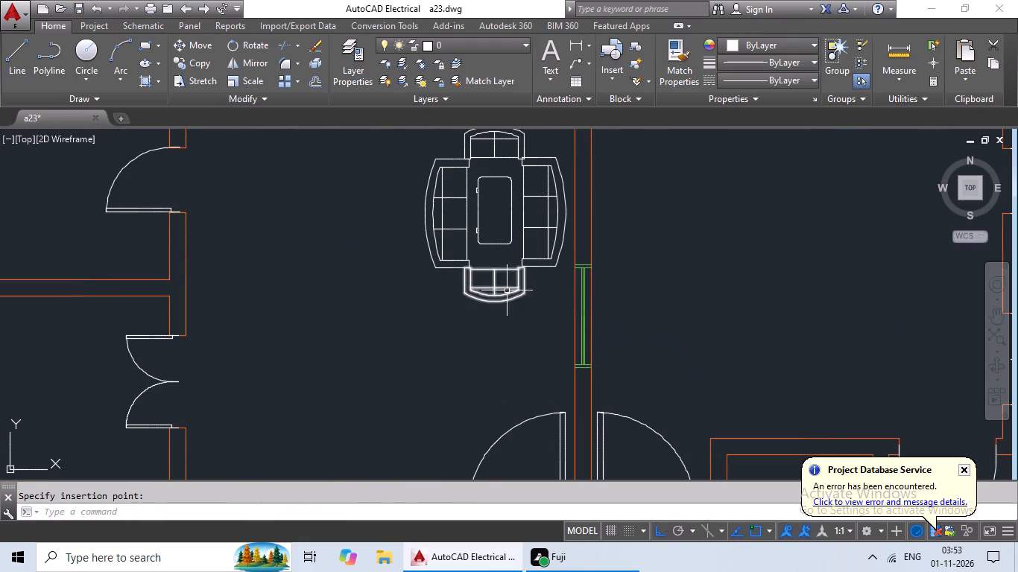
Copy the northwest hall's full seating set, with table, sofas and loveseats, and paste it in the northeast hall beside the dividing wall.
scroll(538, 281, "down", 2)
scroll(532, 252, "up", 2)
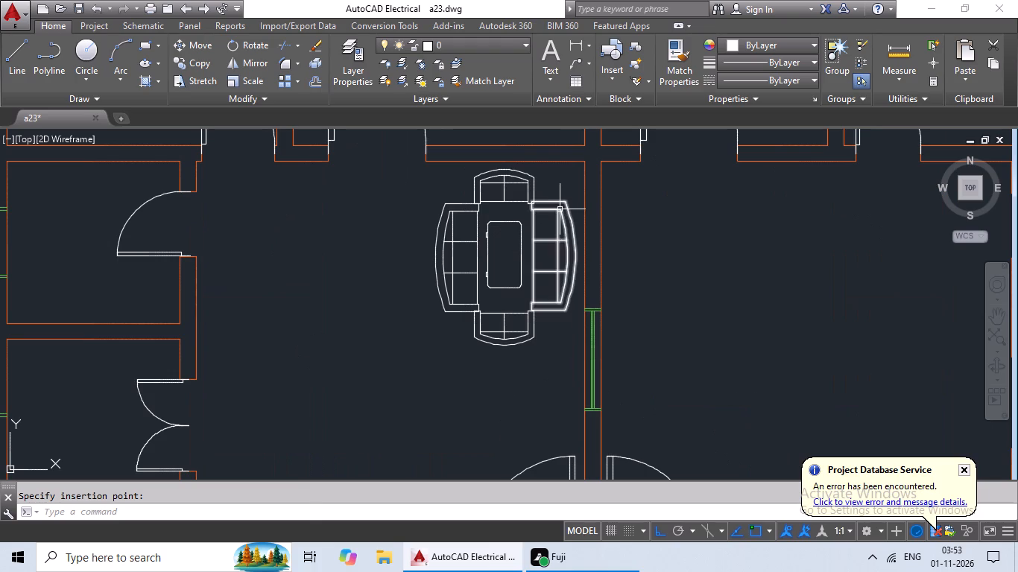
left_click_drag(555, 191, 542, 344)
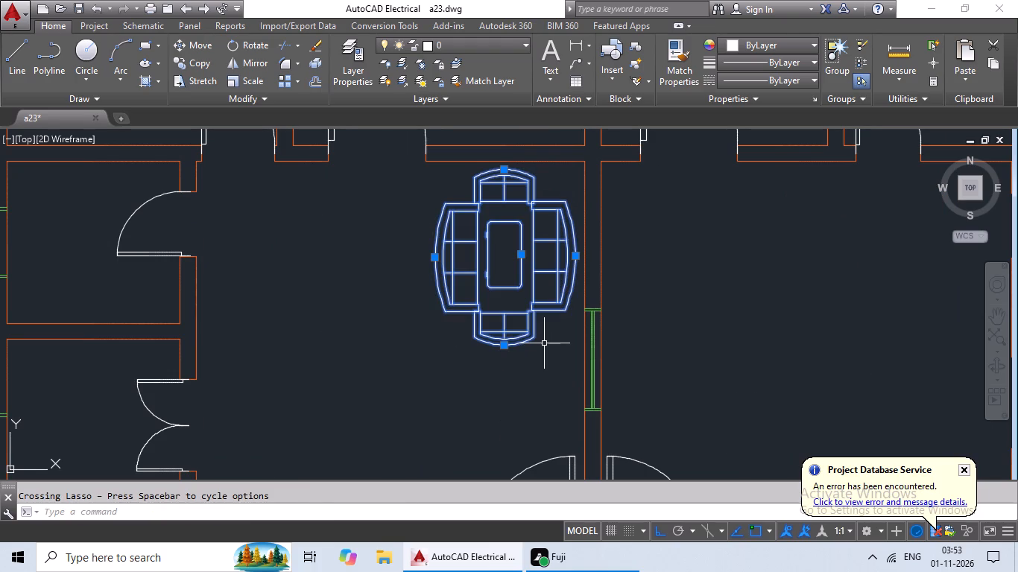
scroll(548, 346, "down", 2)
scroll(610, 357, "down", 1)
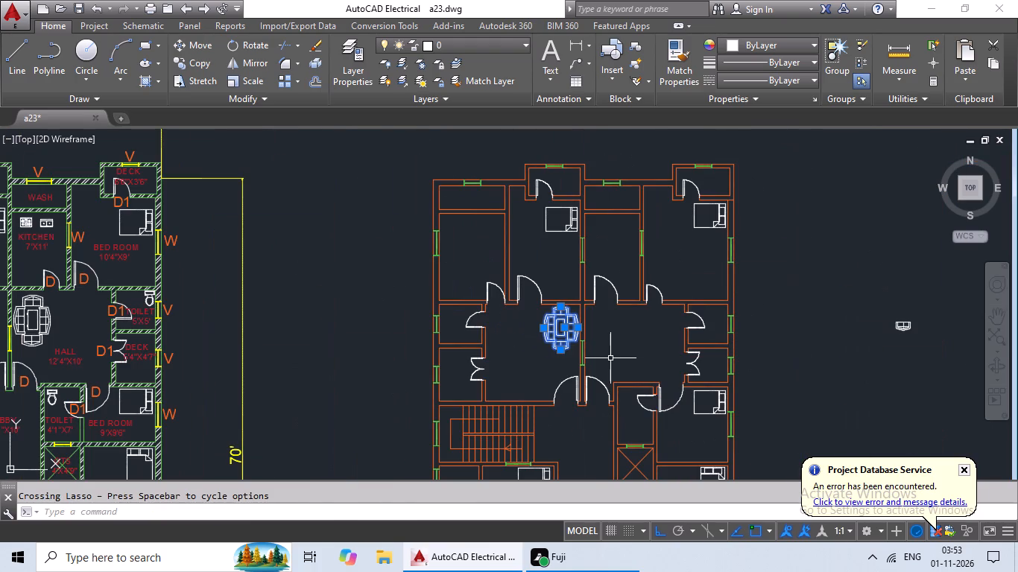
key("ctrl+c")
key("ctrl+v")
scroll(607, 375, "down", 2, "ctrl")
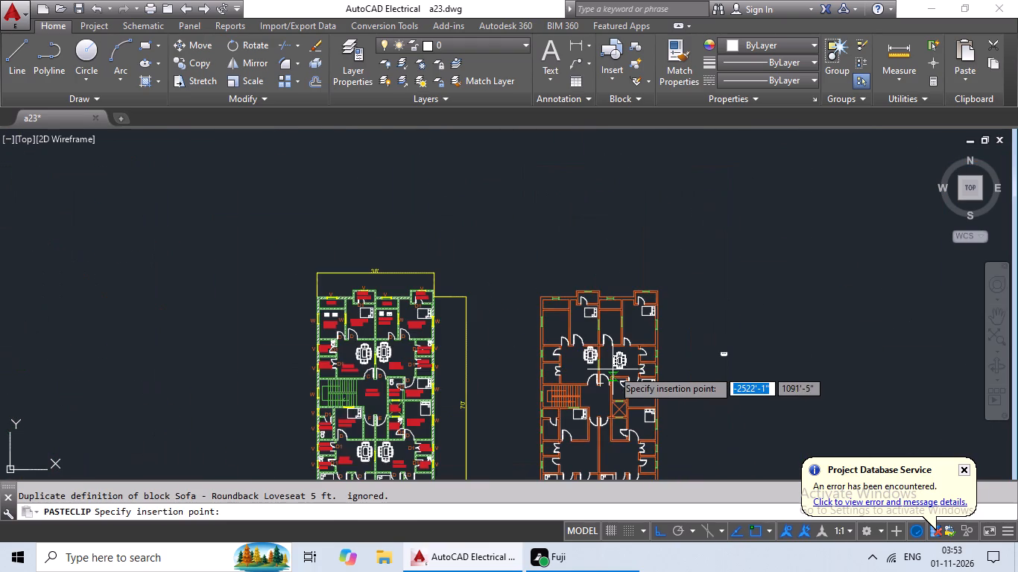
scroll(611, 370, "up", 6)
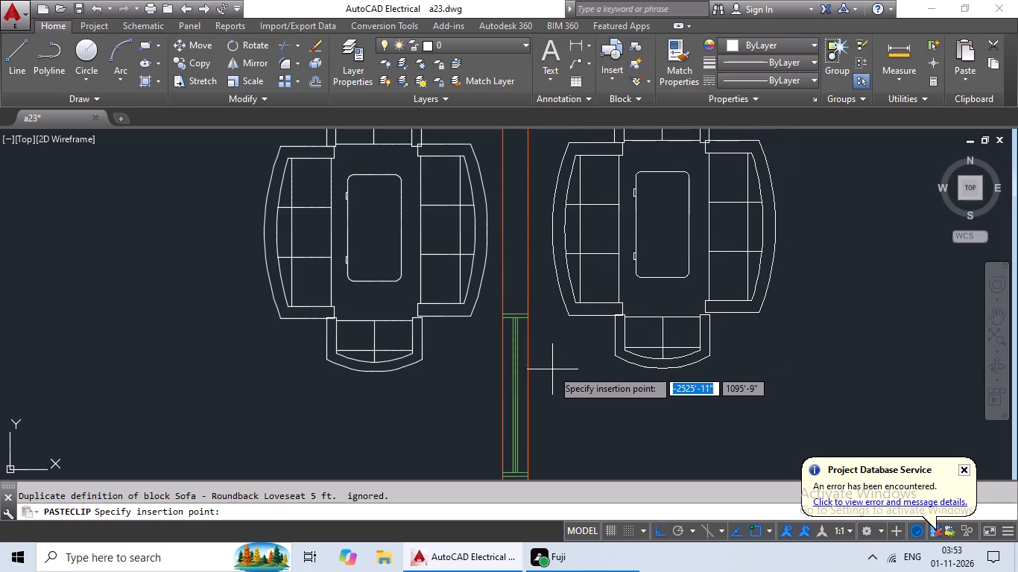
left_click(534, 401)
Paste another copy of the seating set in the southwest hall, just west of the central dividing wall.
scroll(722, 362, "down", 2)
middle_click_drag(733, 362, 695, 346)
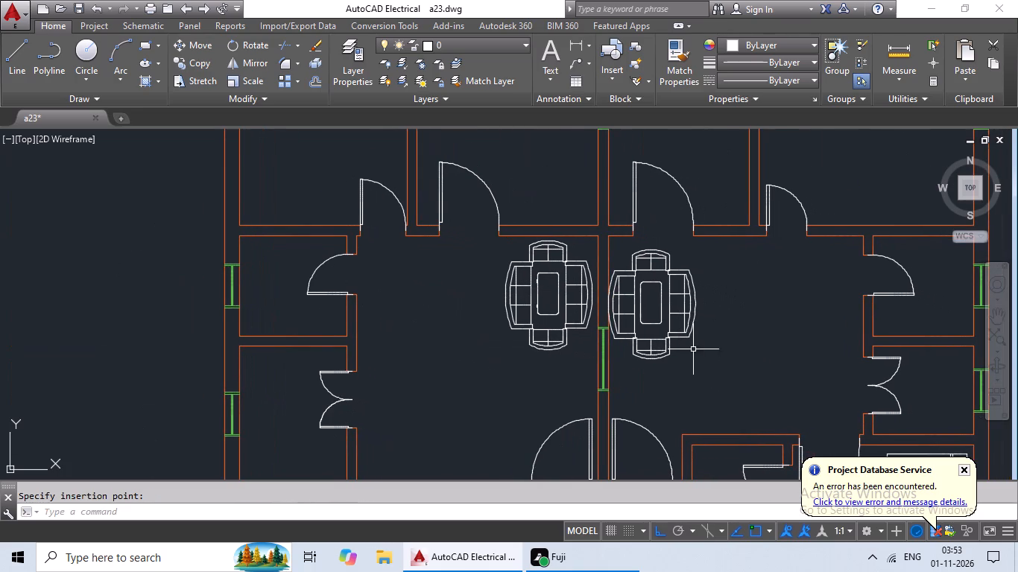
key("ctrl+c")
key("ctrl+v")
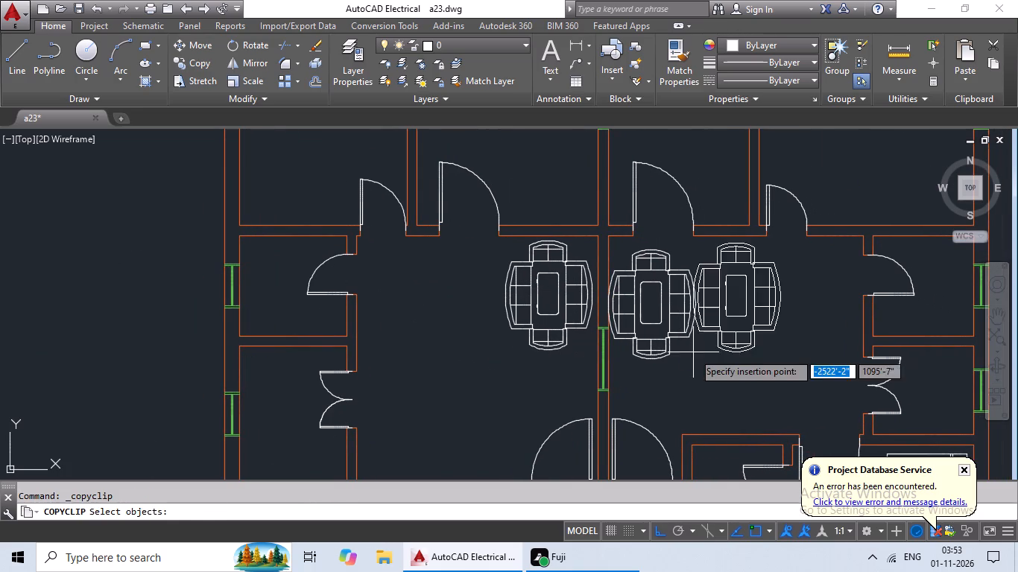
scroll(686, 340, "down", 2, "ctrl")
middle_click_drag(666, 366, 646, 297)
middle_click_drag(636, 365, 654, 329)
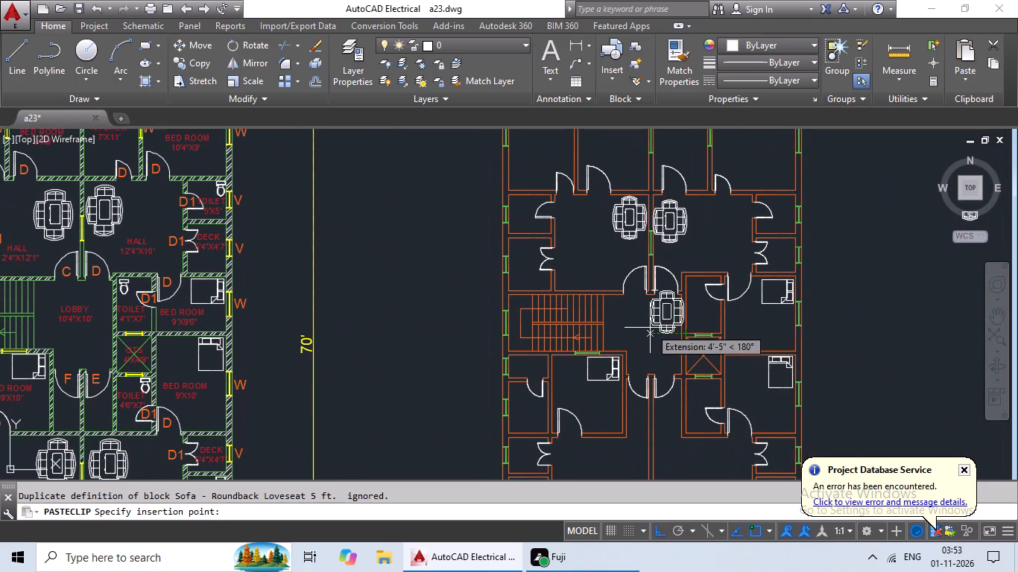
middle_click_drag(644, 345, 693, 334)
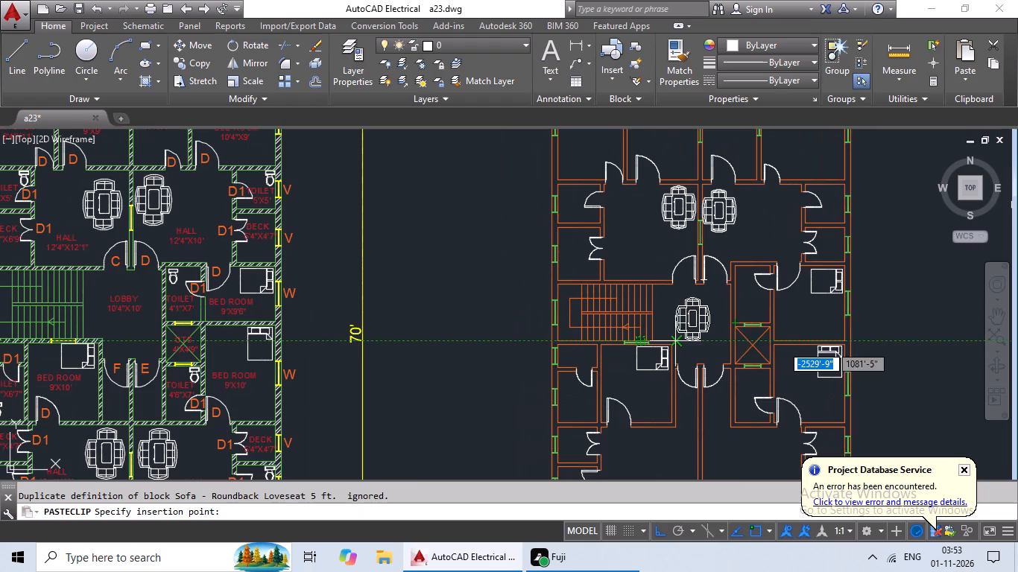
scroll(681, 342, "down", 1)
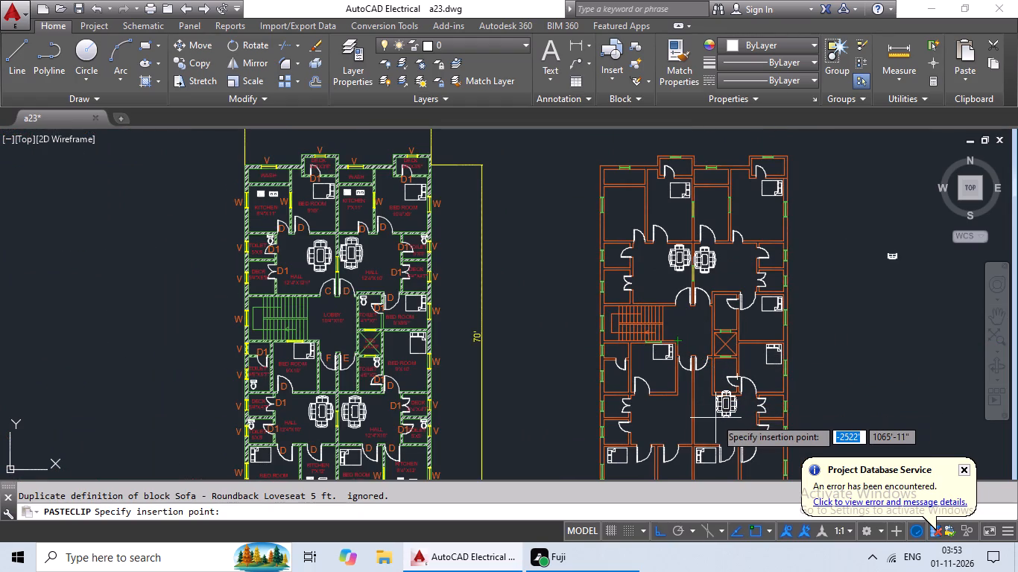
middle_click_drag(713, 422, 696, 337)
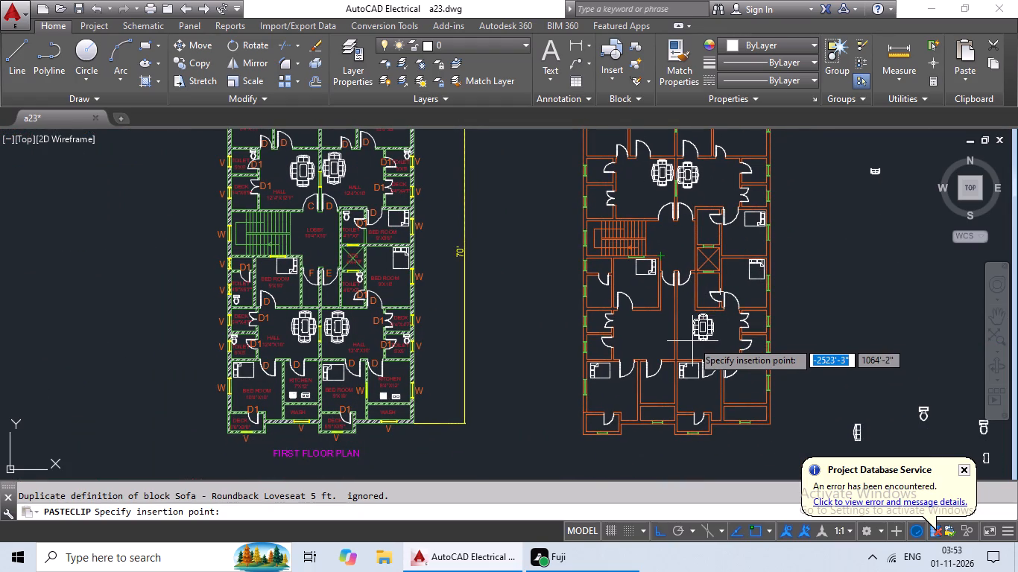
scroll(685, 340, "up", 2)
scroll(685, 339, "down", 1)
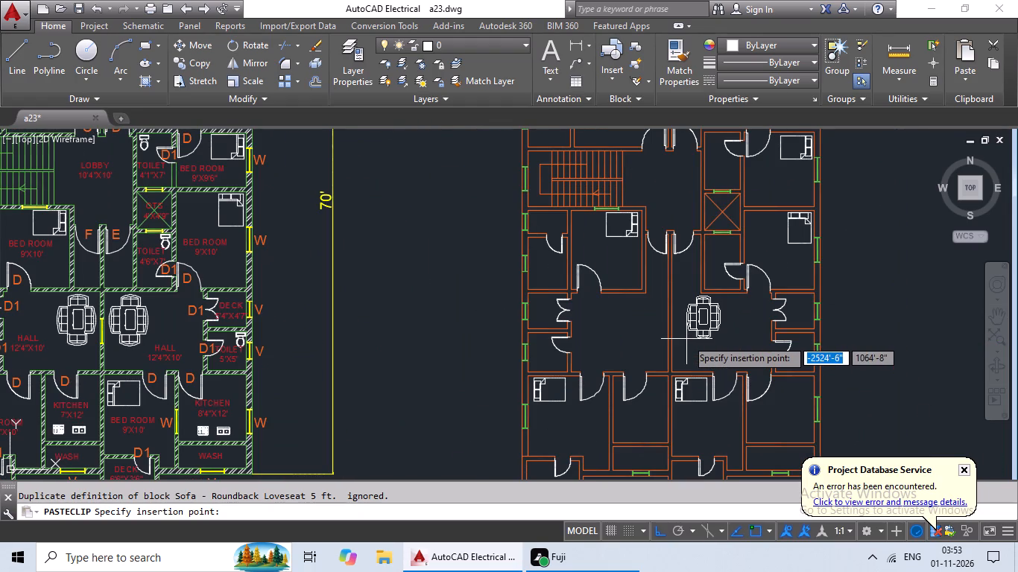
left_click(619, 344)
Paste another copy of the seating set in the southeast hall, just east of the central dividing wall.
key("ctrl+c")
key("ctrl+v")
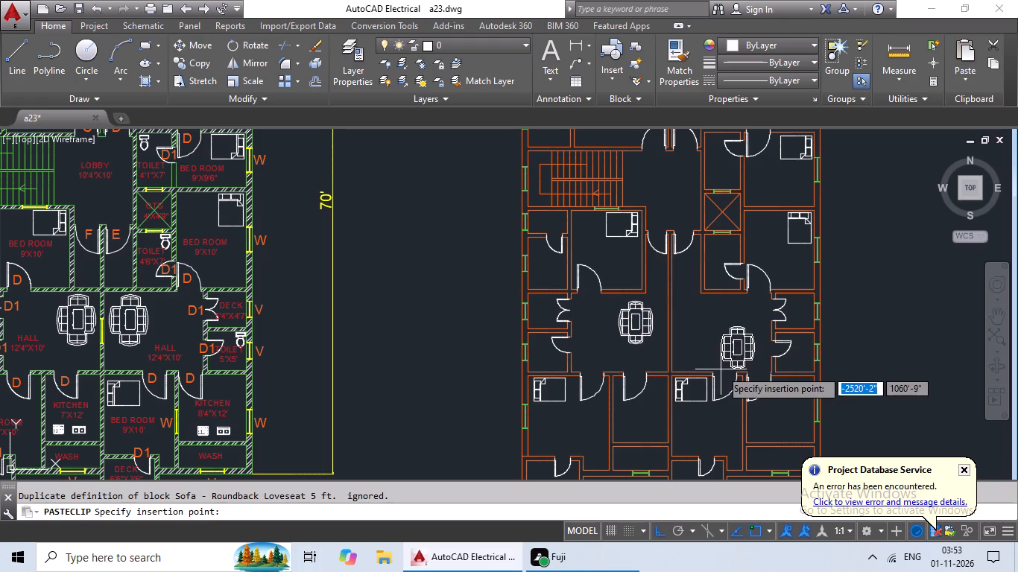
left_click(677, 343)
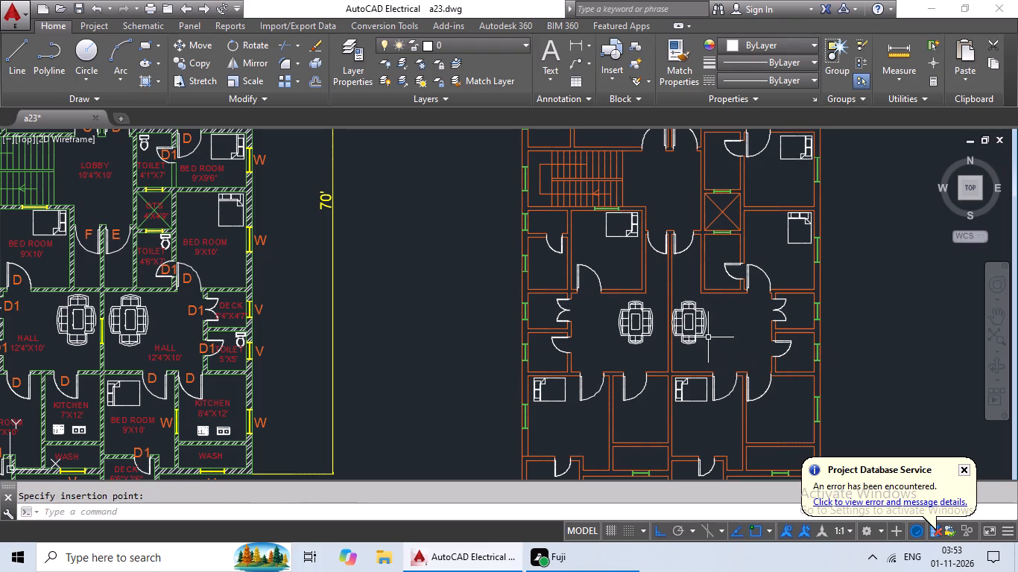
key("Escape")
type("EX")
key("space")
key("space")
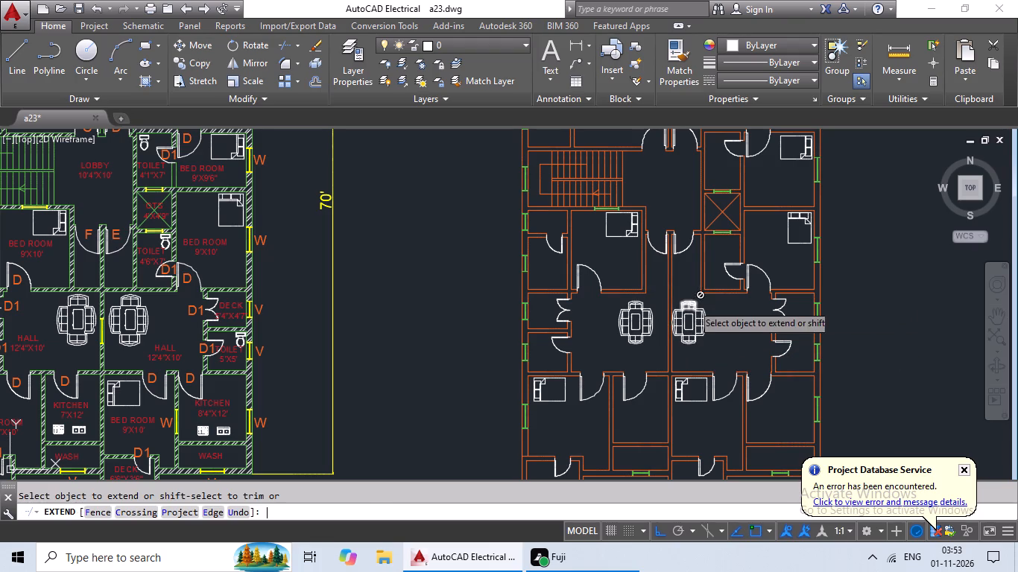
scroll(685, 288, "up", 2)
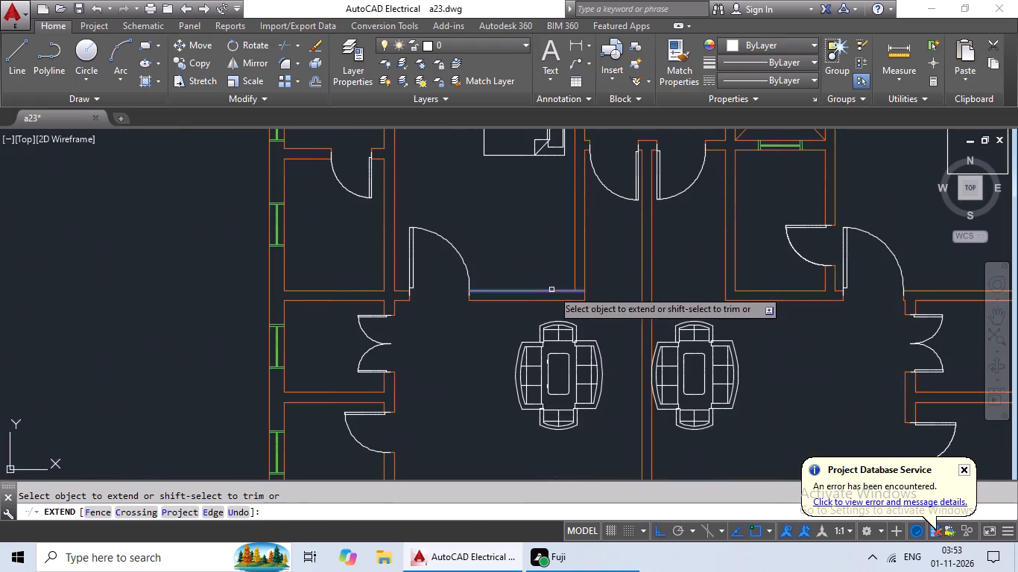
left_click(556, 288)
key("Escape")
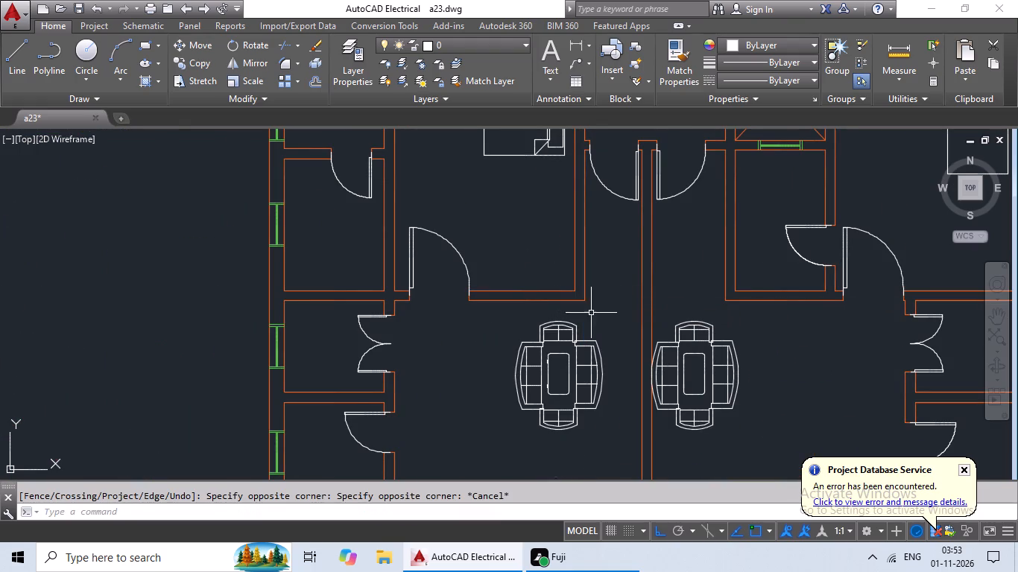
Extend both wall lines north of the southeast hall west to the neighbouring bedroom's wall, and that bedroom's inner east wall line south to meet them.
key("e")
type("X")
key("space")
key("space")
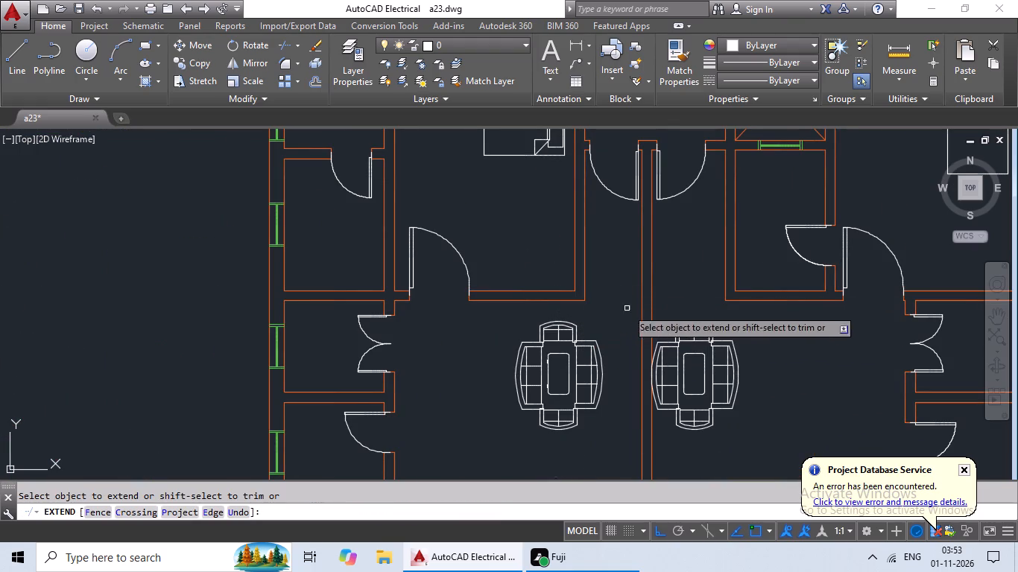
left_click_drag(745, 290, 724, 293)
left_click_drag(724, 293, 686, 293)
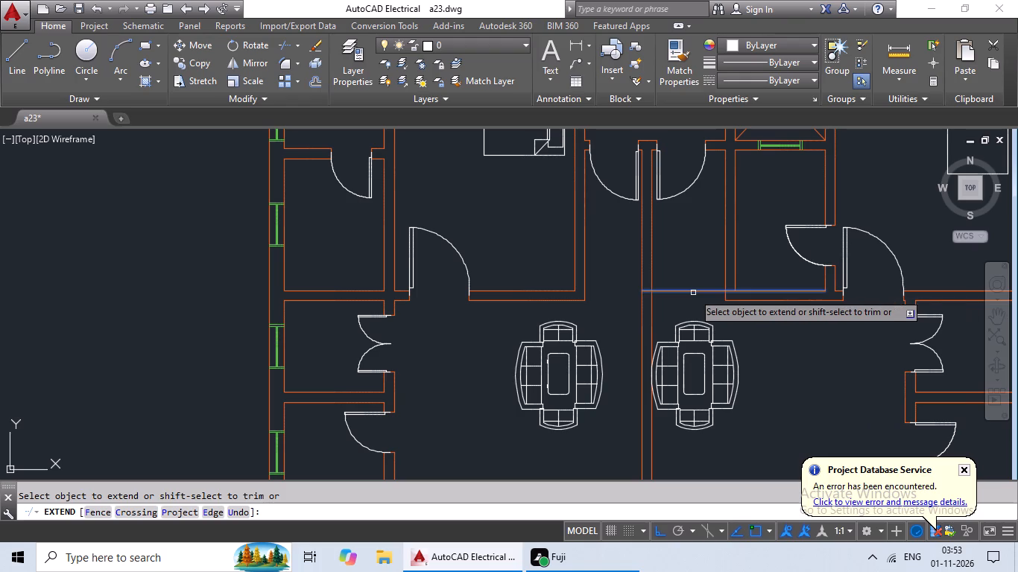
left_click_drag(683, 293, 653, 293)
left_click(648, 293)
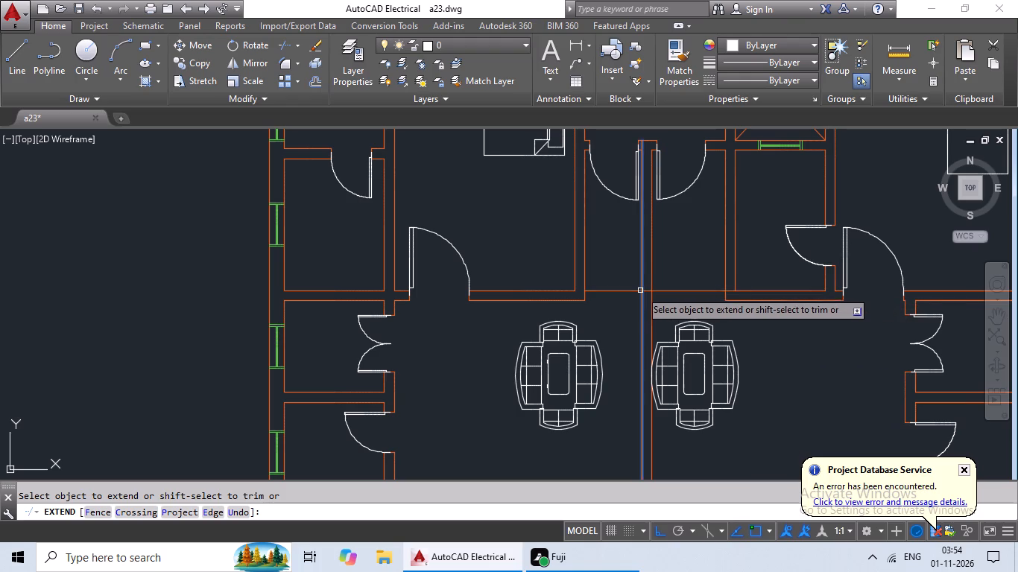
left_click(625, 290)
left_click_drag(735, 299, 706, 299)
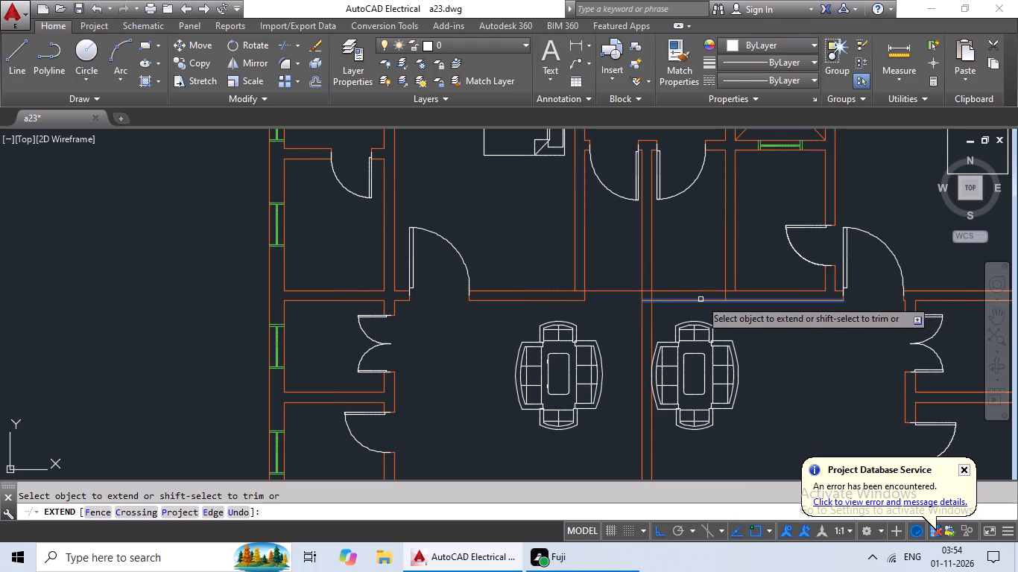
left_click_drag(701, 299, 669, 300)
left_click_drag(669, 300, 638, 301)
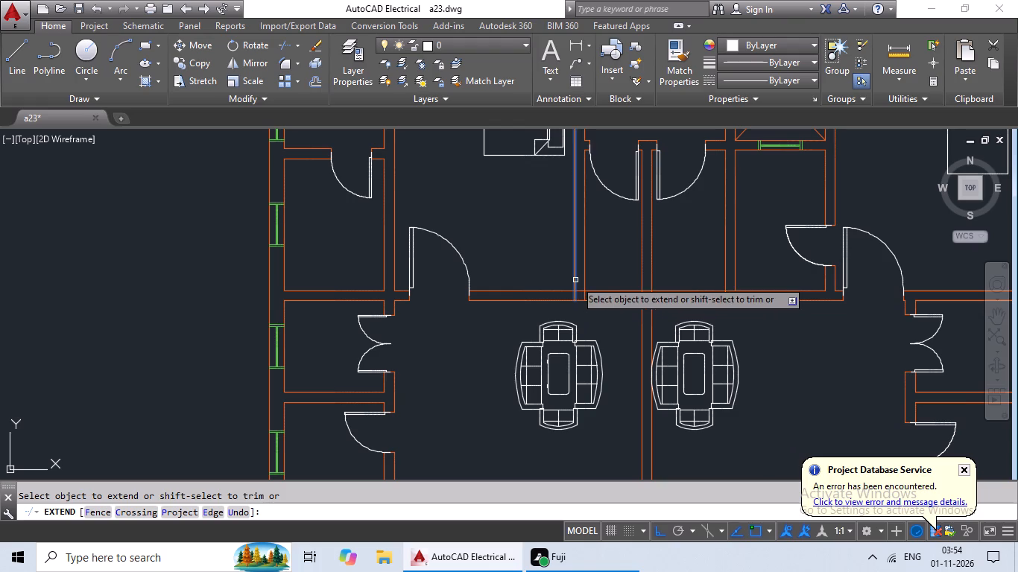
left_click(575, 280)
key("Escape")
key("Escape")
key("Escape")
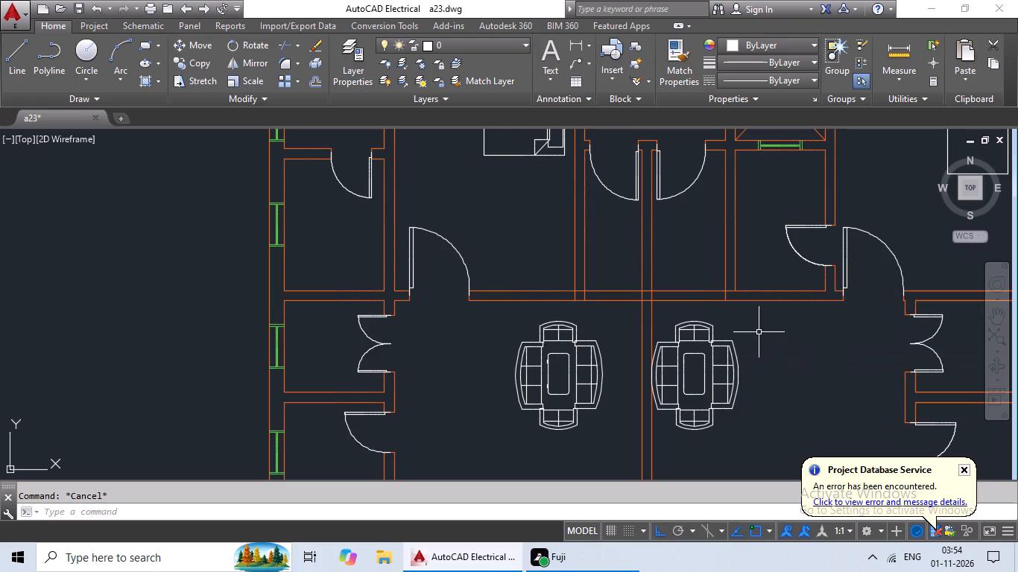
Trim the overlapping lines where the toilet's west wall meets the north wall of the southeast hall, leaving an open wall junction.
key("Escape")
type("TR")
key("space")
key("space")
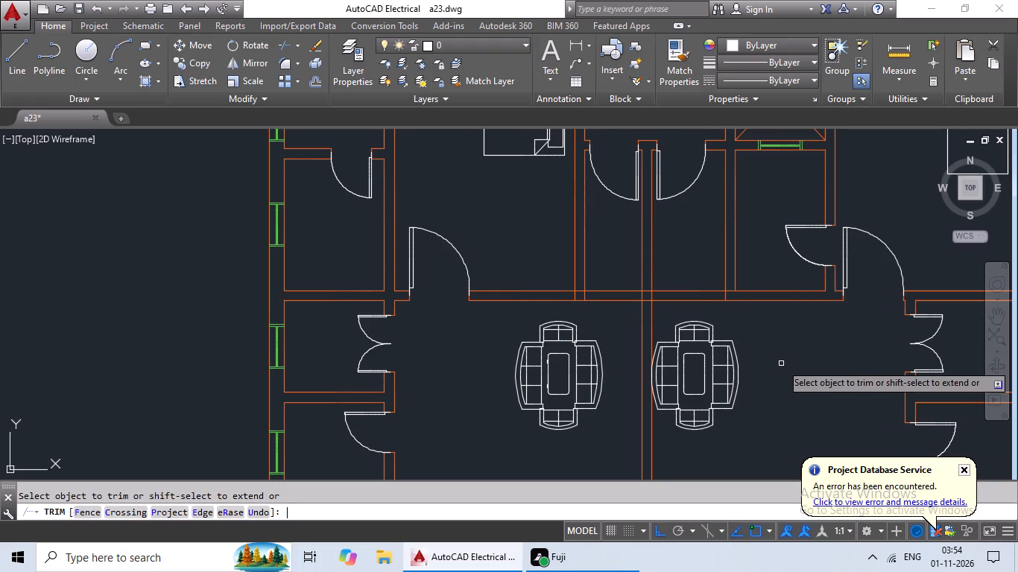
scroll(723, 294, "up", 4)
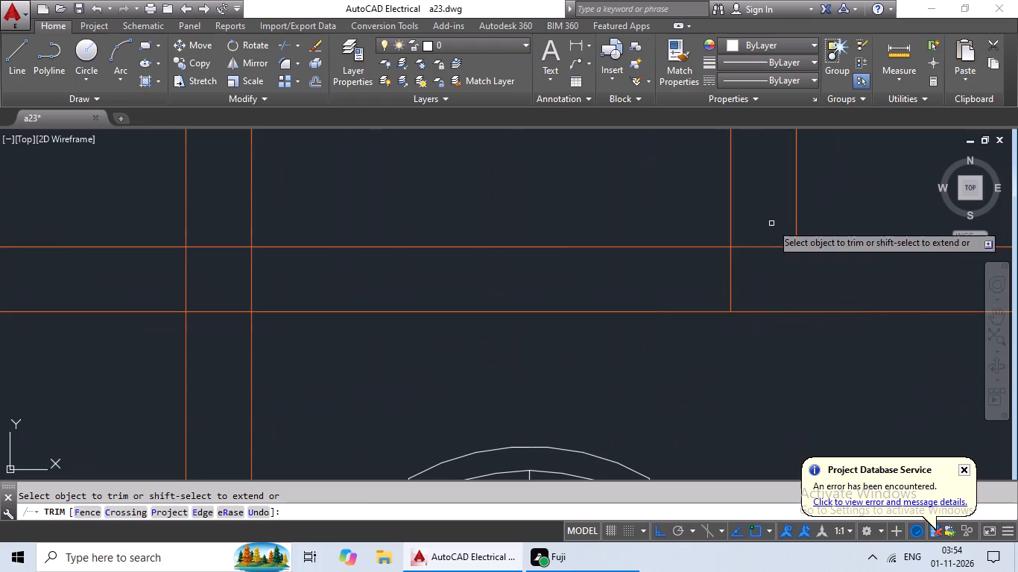
left_click_drag(771, 223, 736, 296)
left_click(741, 290)
left_click_drag(767, 282, 675, 283)
left_click(675, 283)
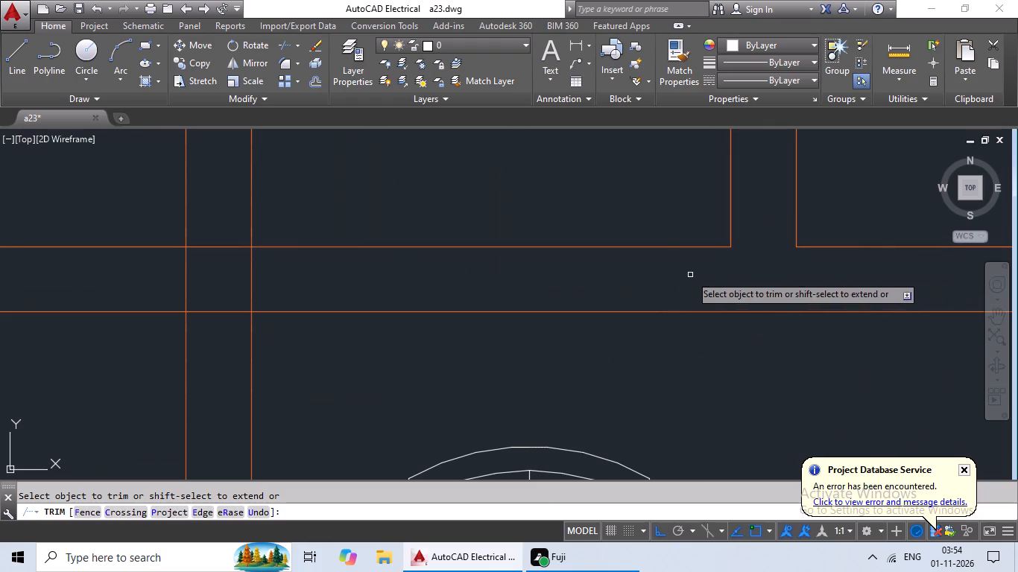
Trim the crossing wall lines where the central dividing wall meets the north wall of the two southern halls.
middle_click_drag(502, 278, 942, 366)
left_click_drag(771, 357, 596, 367)
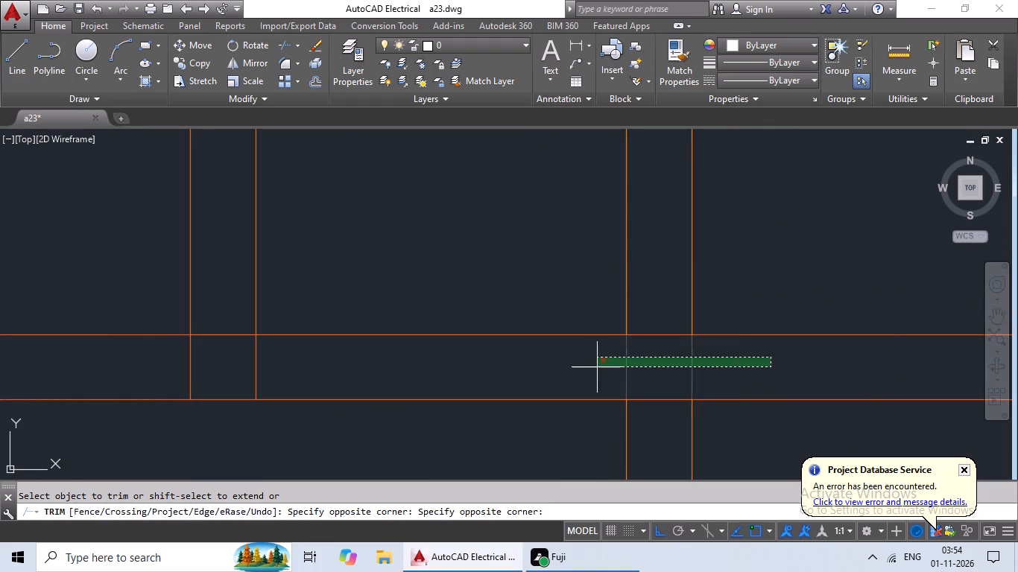
left_click_drag(596, 367, 593, 367)
left_click(591, 367)
left_click_drag(668, 294, 642, 439)
left_click_drag(642, 438, 648, 430)
Trim the overlapping lines where the bedroom's east wall meets the north wall of the southwest hall.
scroll(673, 404, "down", 2)
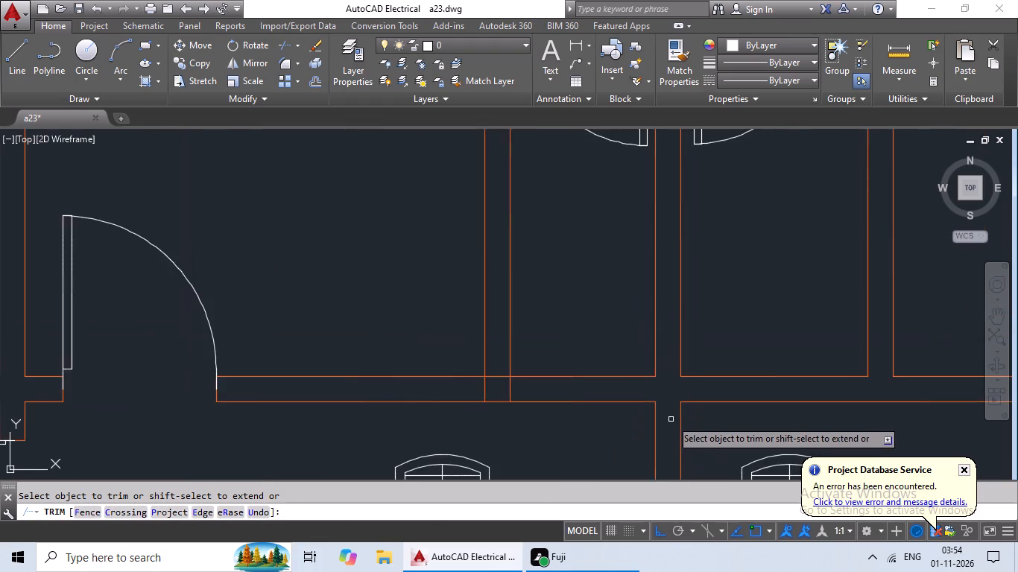
scroll(671, 419, "down", 1)
scroll(567, 405, "up", 3)
left_click_drag(630, 387, 519, 387)
left_click(518, 387)
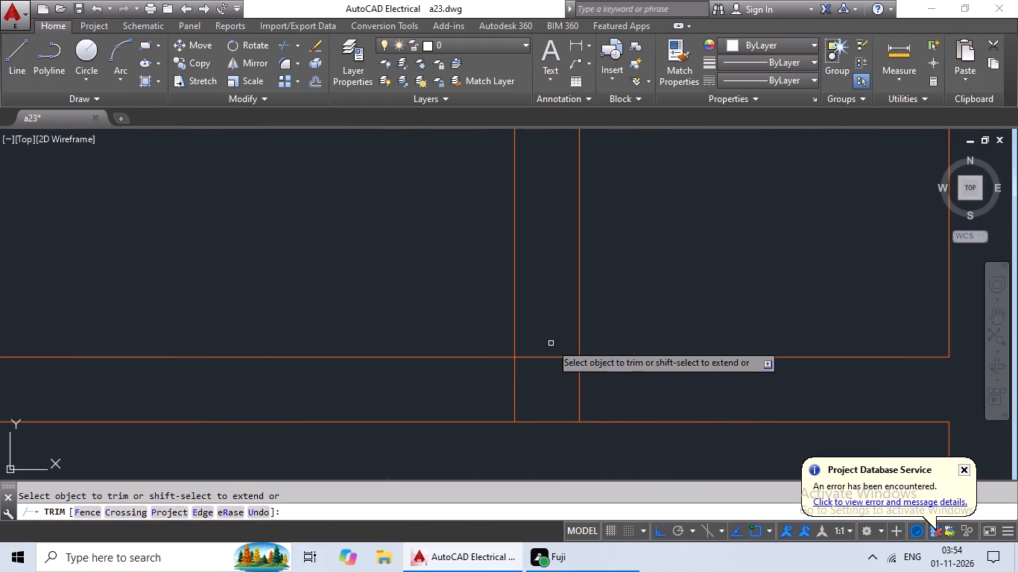
left_click_drag(556, 326, 542, 386)
left_click(542, 384)
left_click_drag(630, 378, 490, 392)
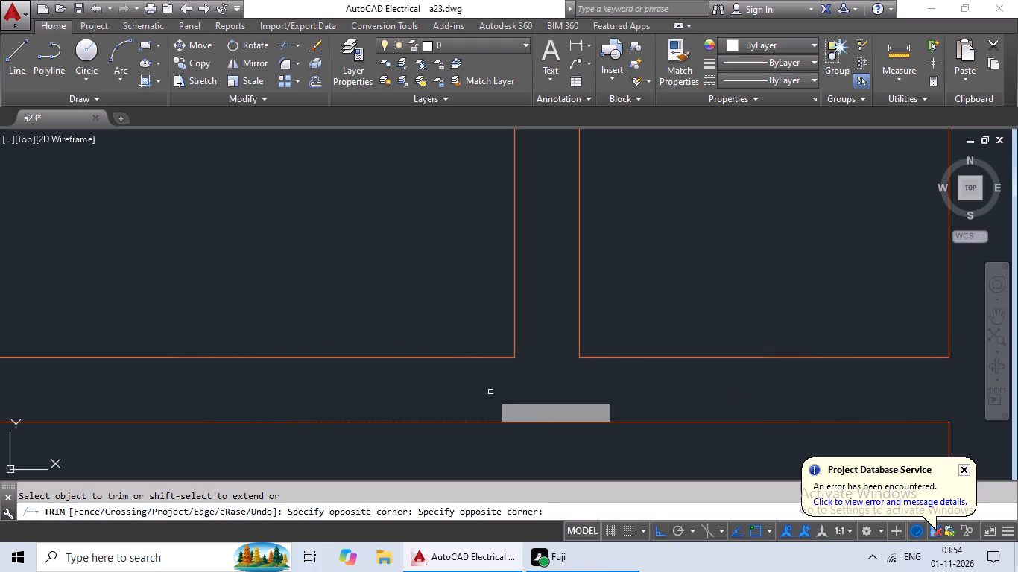
scroll(580, 394, "down", 3)
middle_click_drag(622, 433, 487, 333)
scroll(609, 413, "down", 1)
middle_click_drag(625, 424, 633, 362)
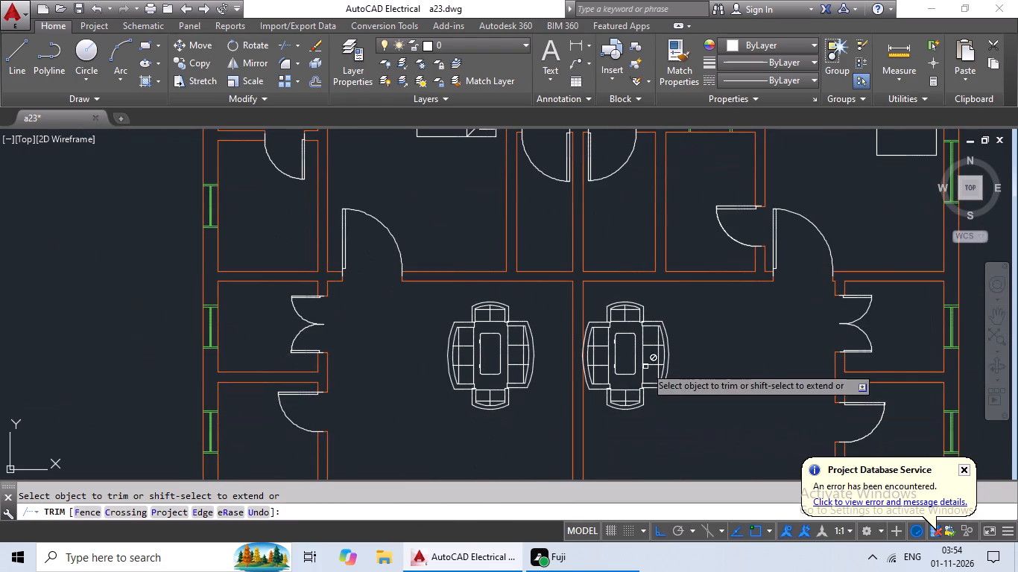
scroll(721, 357, "down", 1)
key("Escape")
key("Escape")
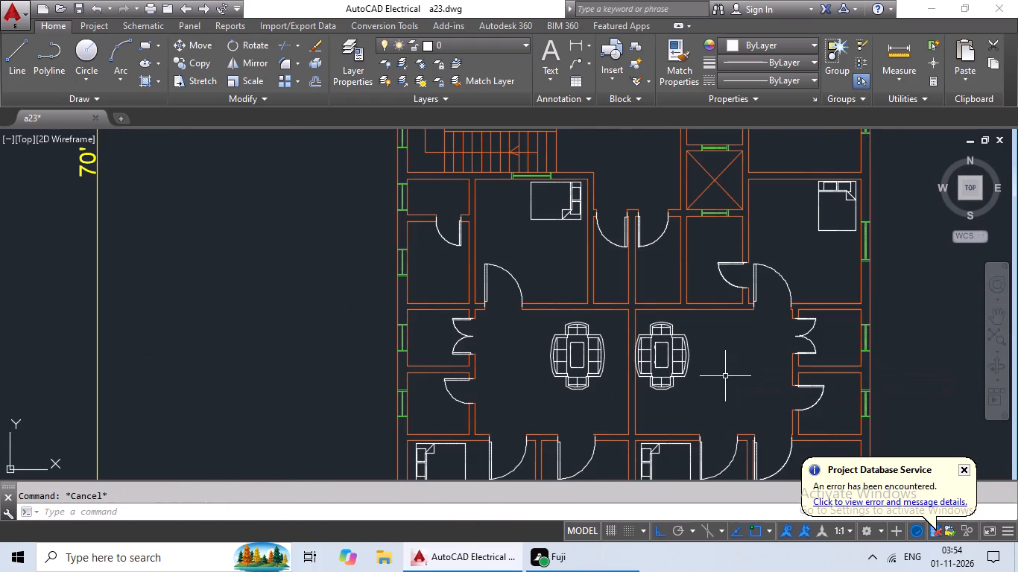
Move the southeast hall's full seating set, with table, sofas and loveseats, slightly east, clear of the central dividing wall.
scroll(690, 370, "up", 2)
left_click_drag(702, 311, 577, 314)
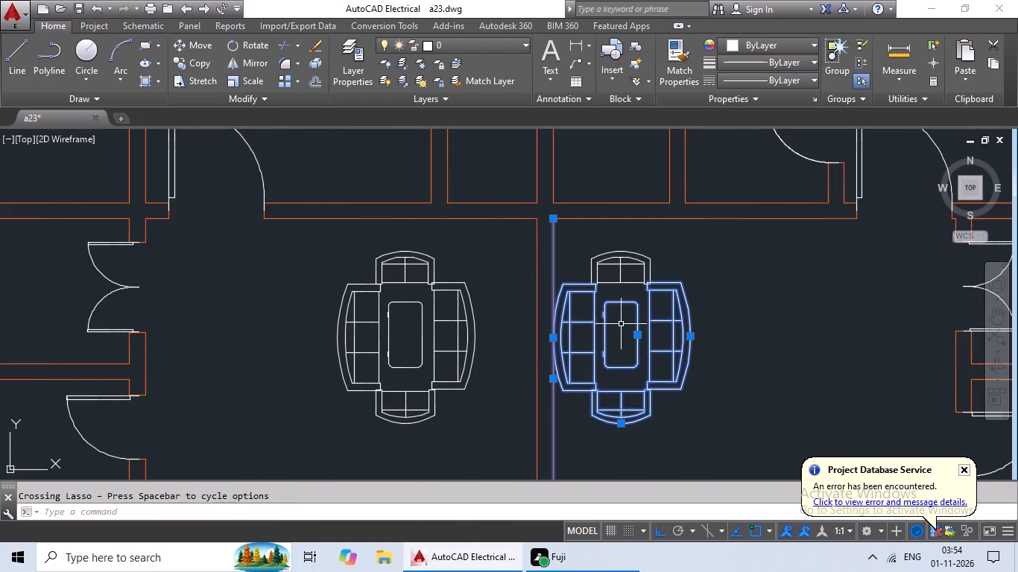
key("Escape")
key("Escape")
left_click_drag(771, 297, 587, 290)
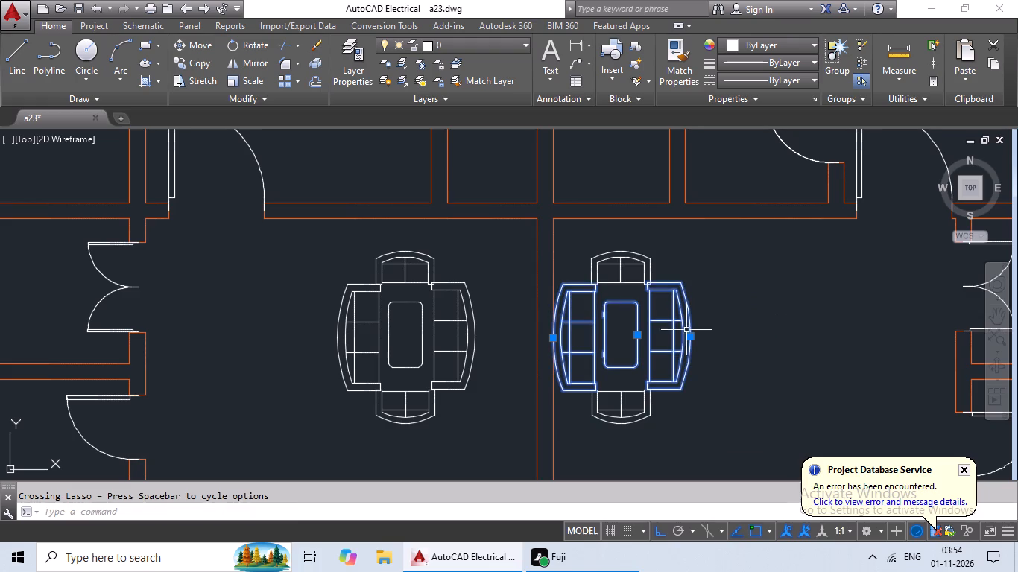
left_click_drag(692, 236, 693, 431)
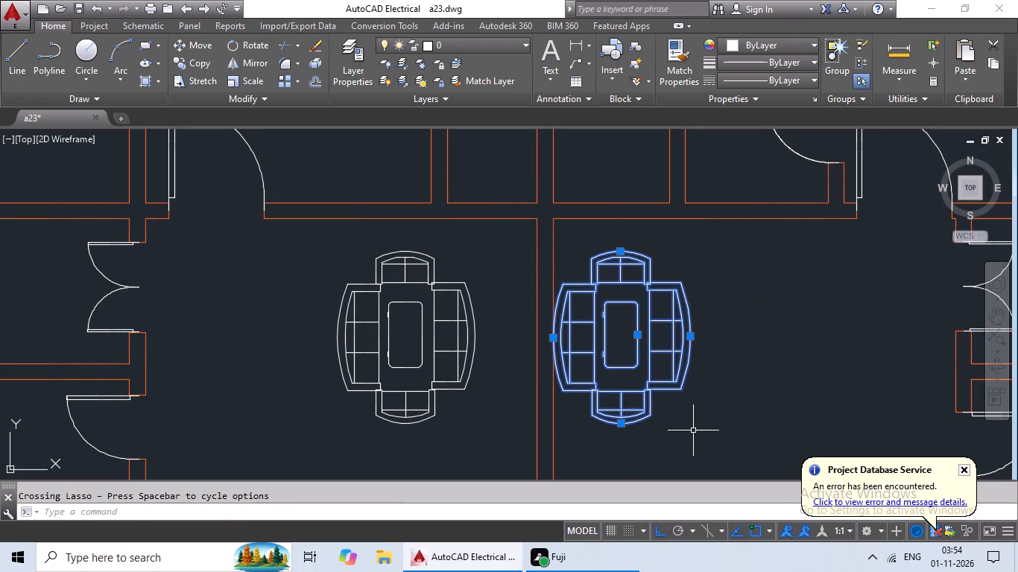
left_click(205, 42)
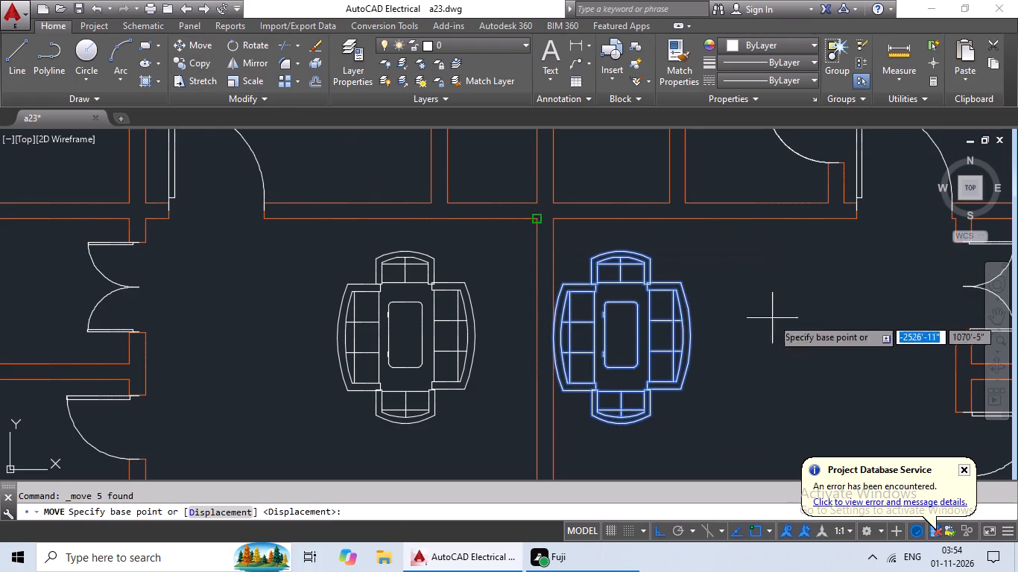
left_click_drag(688, 330, 705, 328)
left_click(705, 328)
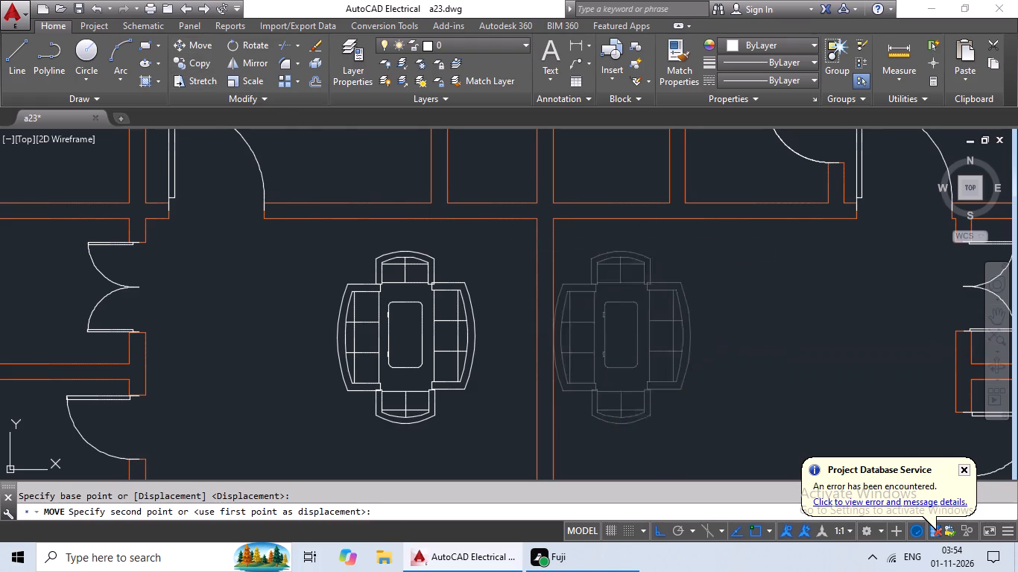
Scale down the western loose toilet block outside the plan by reference, using its front-to-back length as the reference length.
scroll(762, 328, "down", 3)
scroll(822, 390, "down", 1)
middle_click_drag(800, 394, 593, 315)
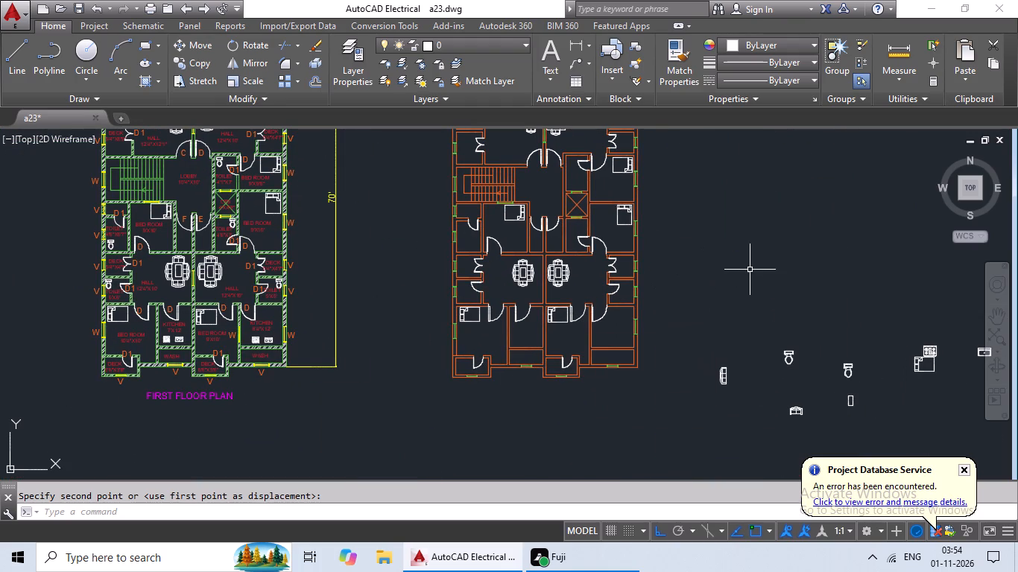
middle_click_drag(739, 273, 481, 358)
middle_click_drag(512, 345, 528, 349)
scroll(547, 351, "down", 1)
middle_click_drag(547, 351, 563, 328)
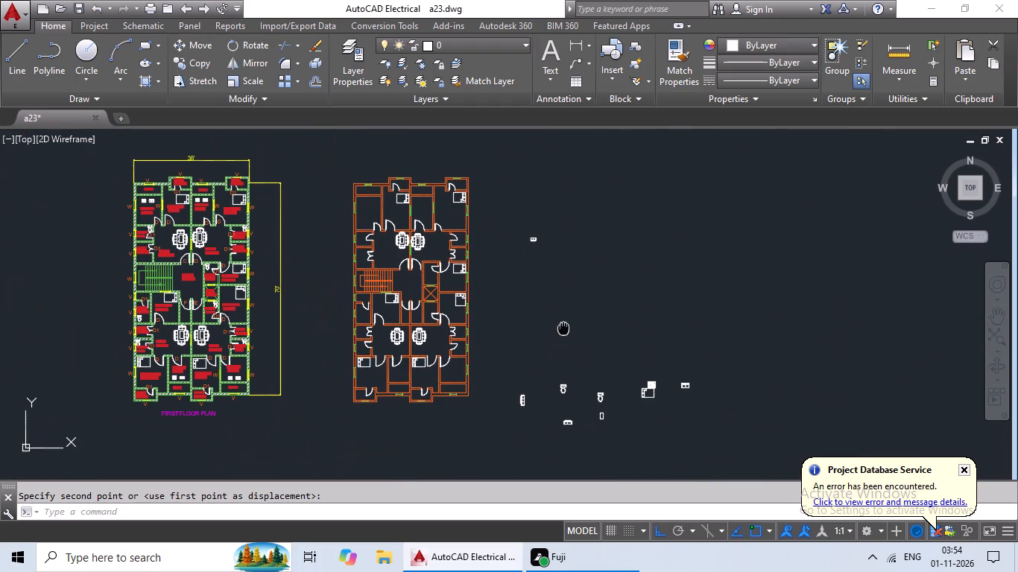
middle_click_drag(563, 328, 564, 328)
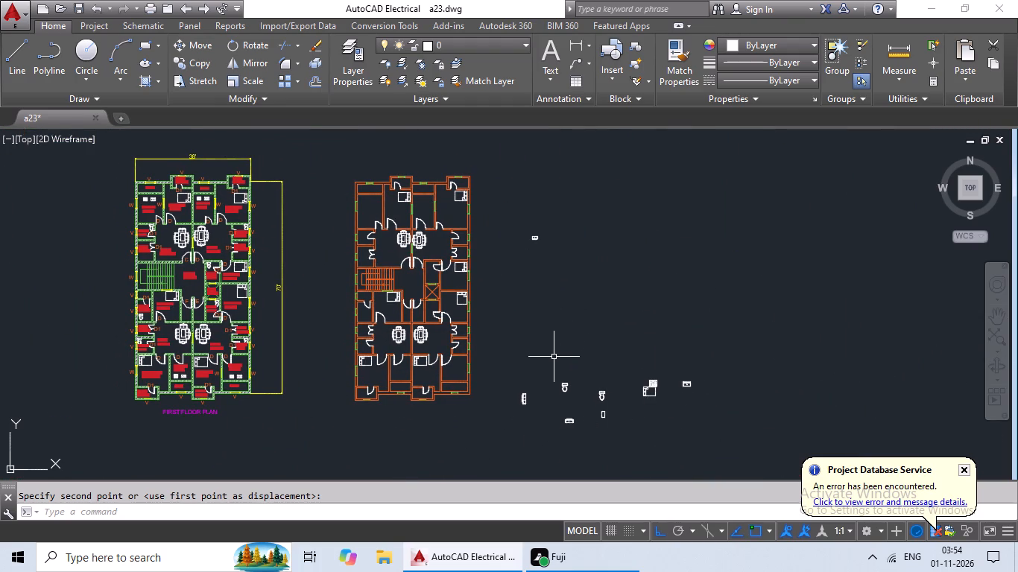
middle_click_drag(637, 418, 573, 375)
scroll(512, 371, "up", 2)
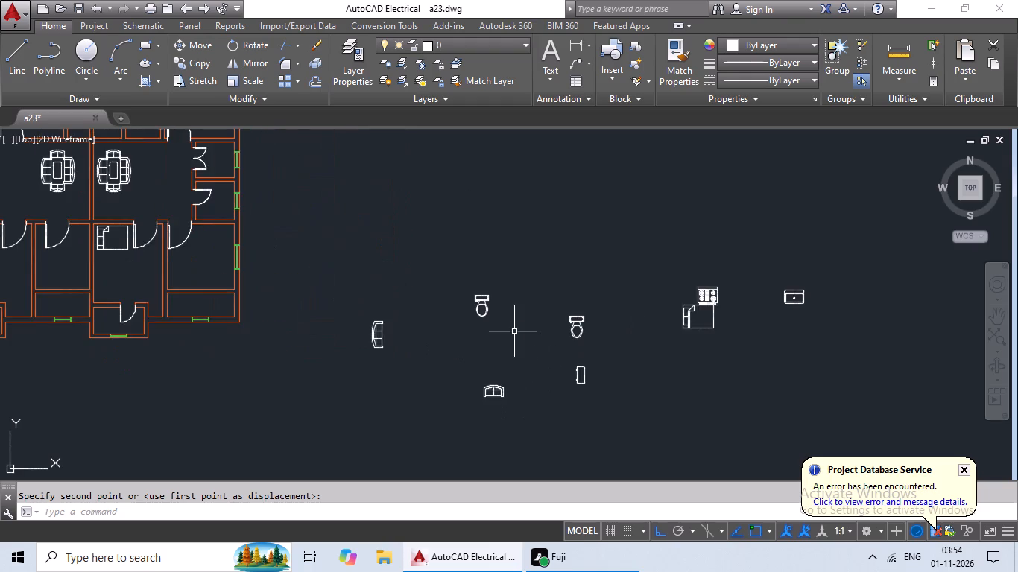
middle_click_drag(515, 330, 517, 428)
scroll(497, 407, "up", 2)
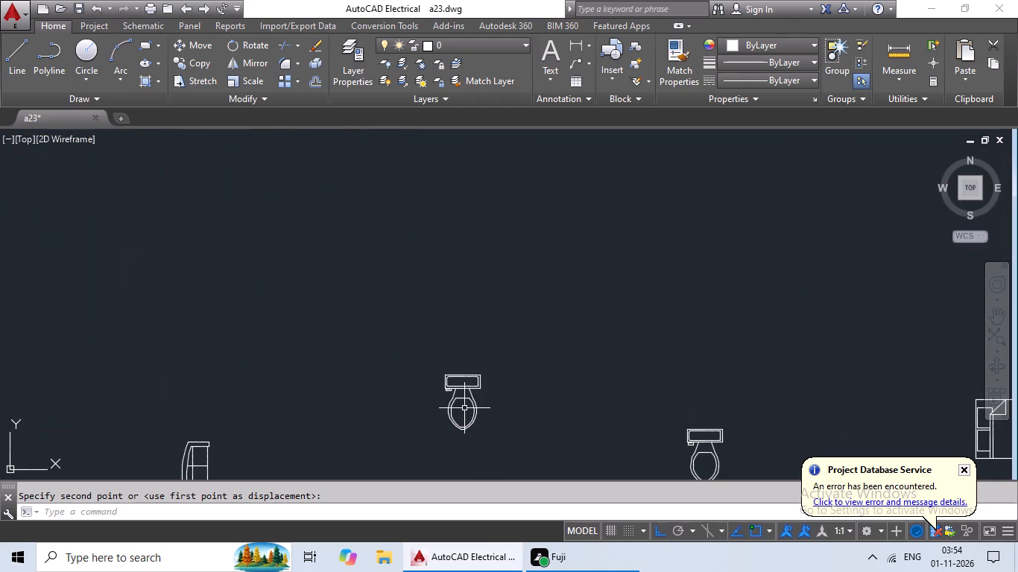
left_click(466, 398)
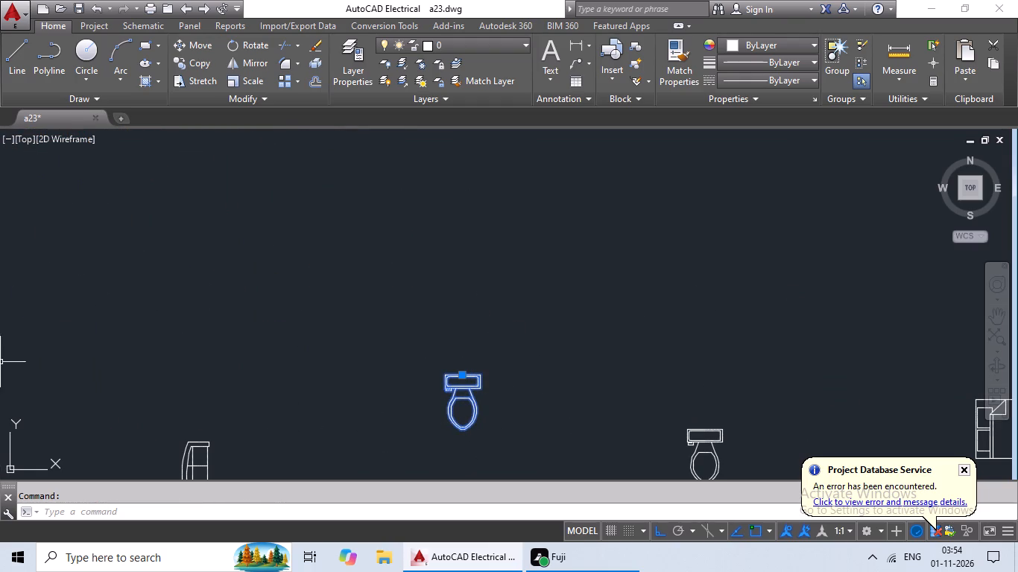
left_click(247, 76)
scroll(505, 408, "up", 2)
middle_click_drag(506, 399, 523, 326)
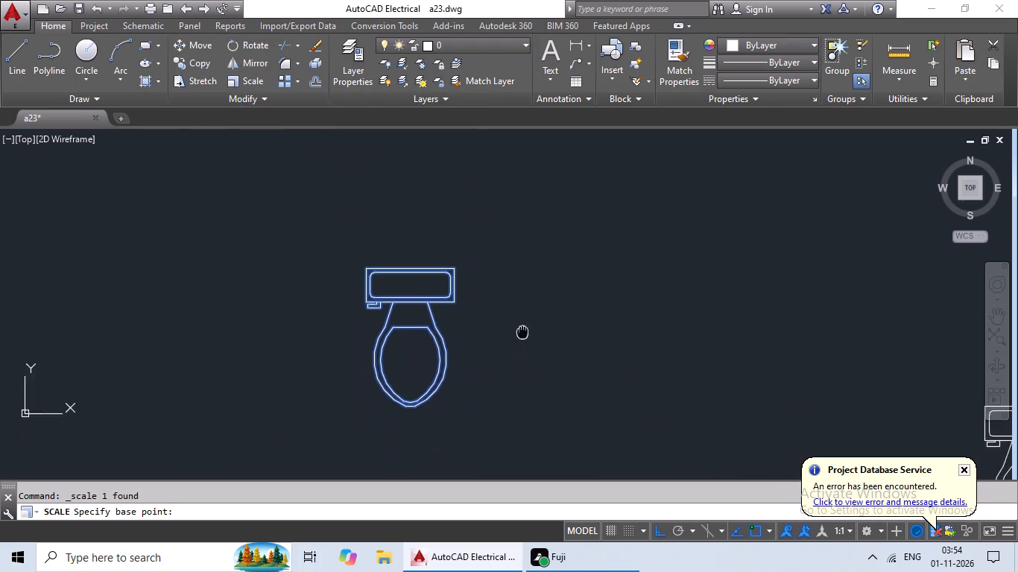
middle_click_drag(523, 326, 525, 310)
left_click_drag(411, 378, 414, 353)
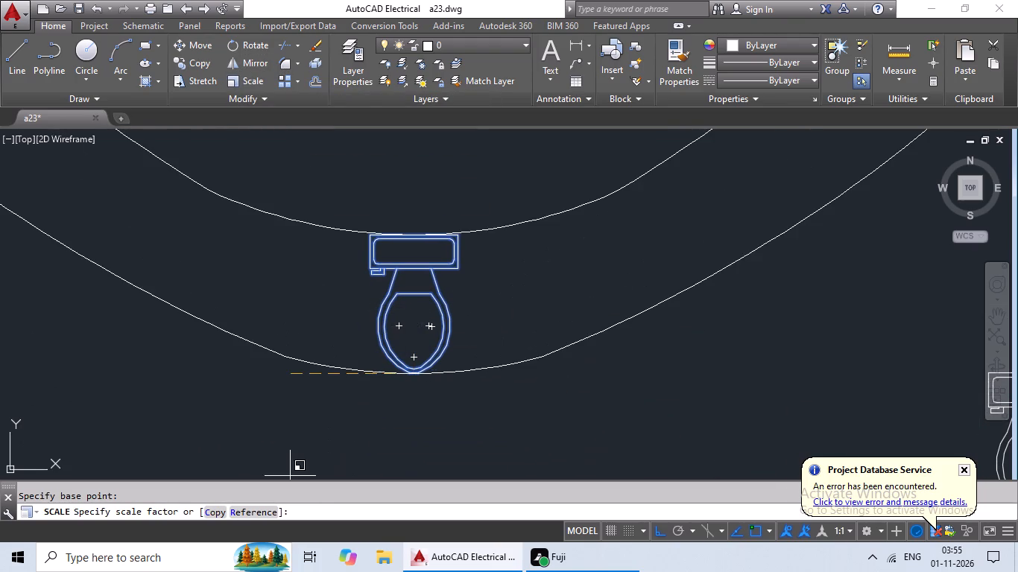
left_click(244, 507)
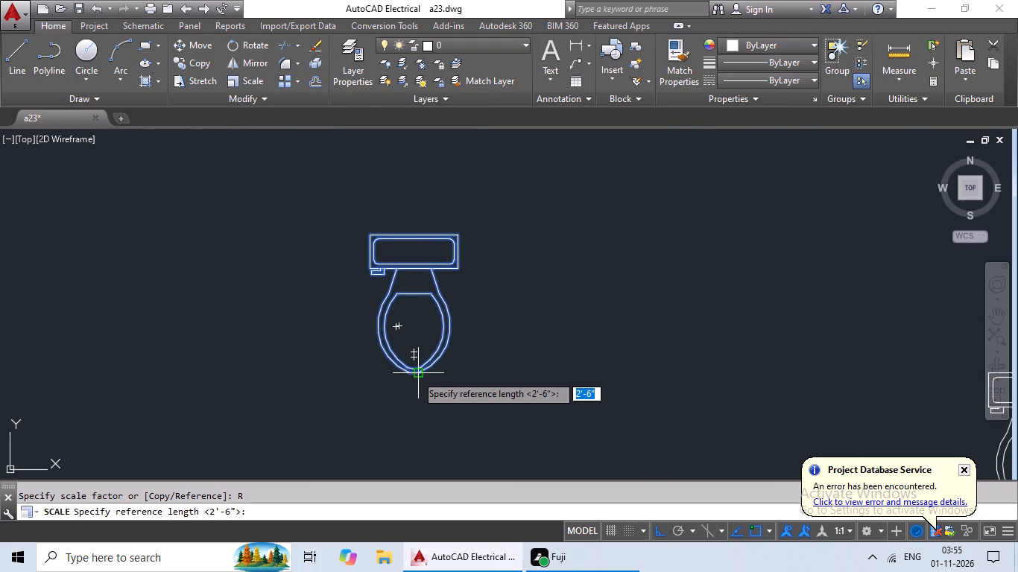
left_click_drag(414, 375, 417, 367)
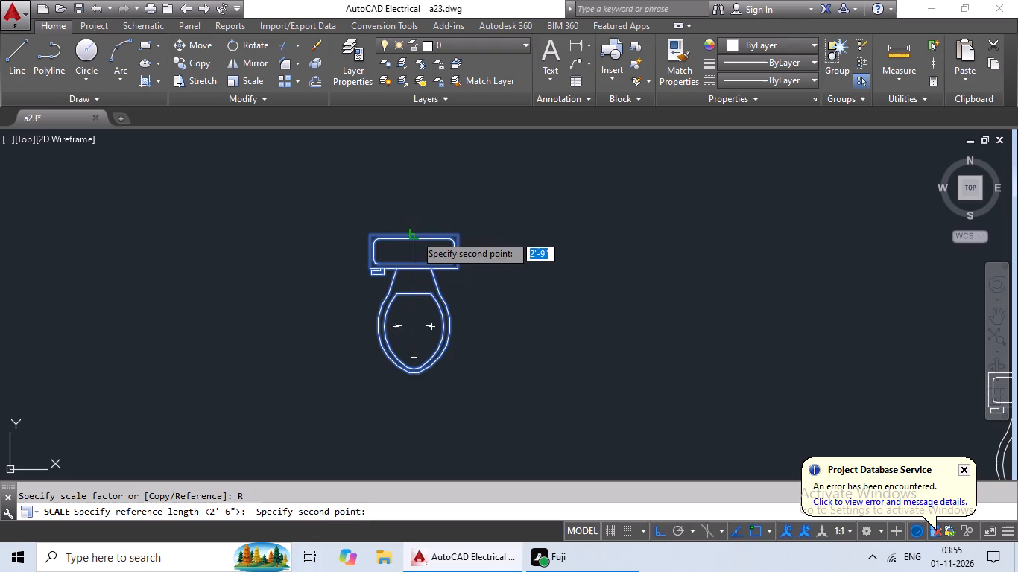
left_click(415, 235)
left_click(420, 275)
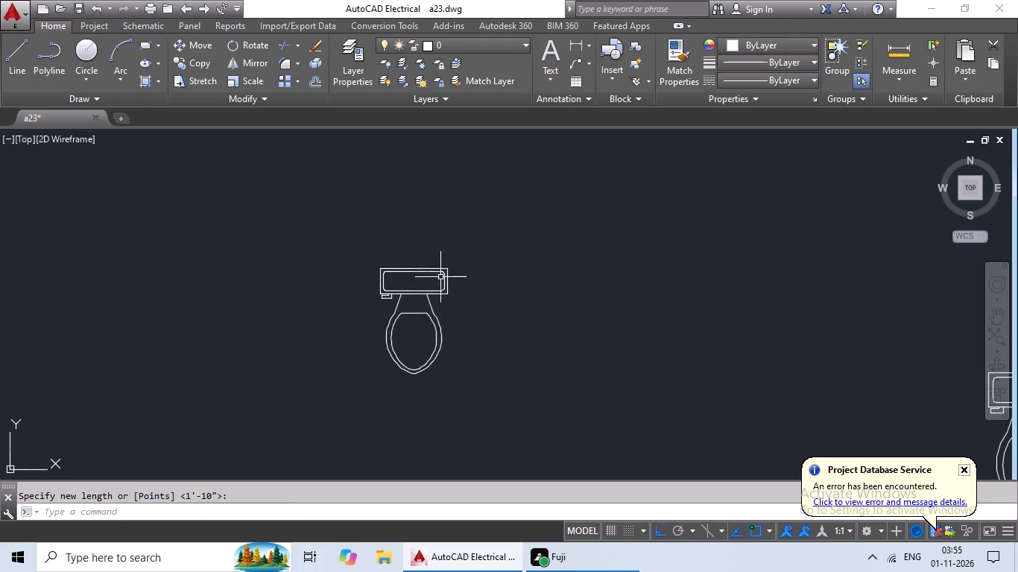
Copy the scaled toilet block and paste it in the northeast corner of the toilet room east of the southeast hall.
scroll(470, 275, "down", 2)
left_click(454, 293)
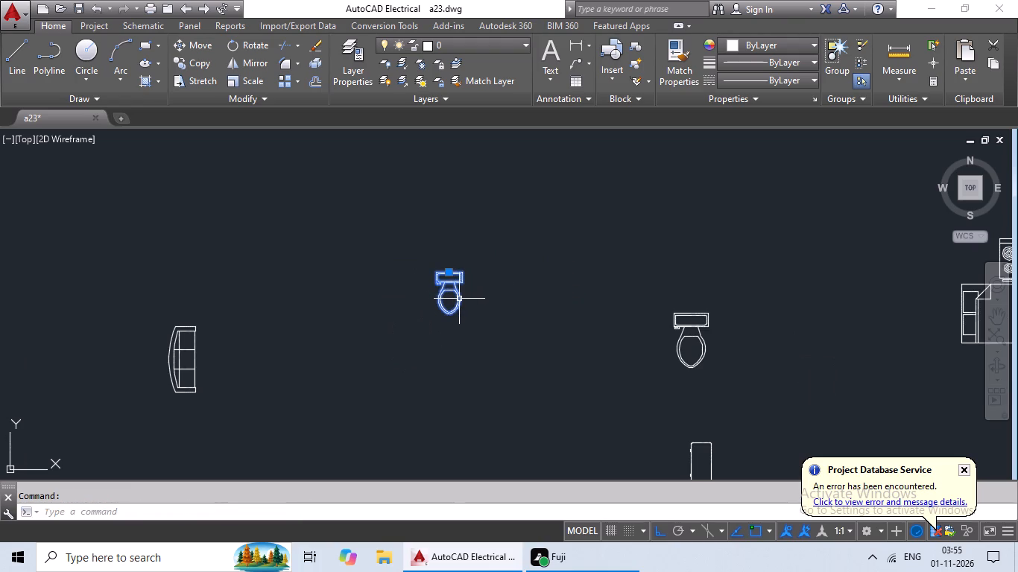
key("ctrl+c")
key("ctrl+v")
scroll(458, 309, "down", 2, "ctrl")
middle_click_drag(368, 330, 478, 341)
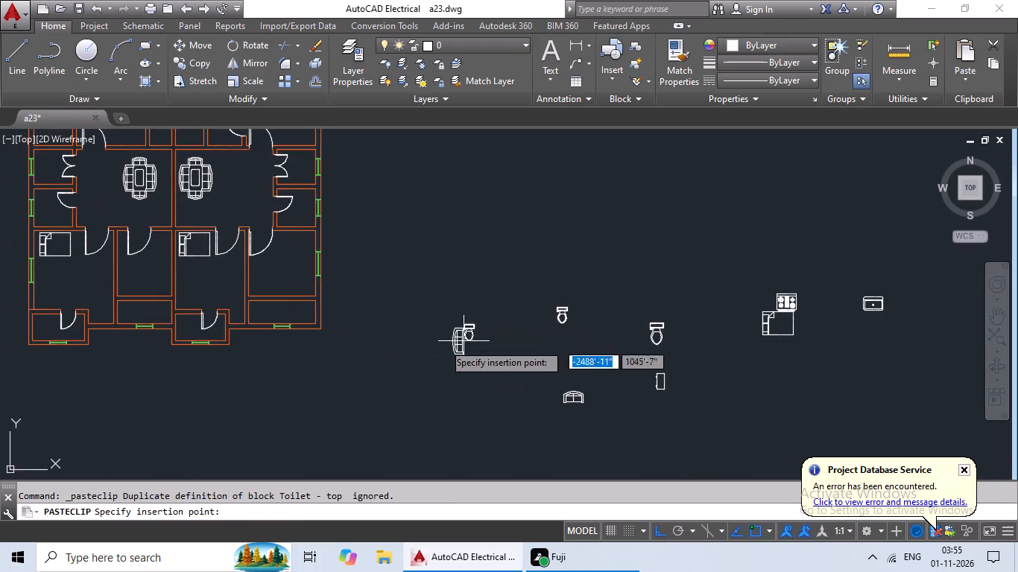
middle_click_drag(431, 318, 452, 410)
middle_click_drag(403, 360, 508, 375)
scroll(510, 374, "down", 1)
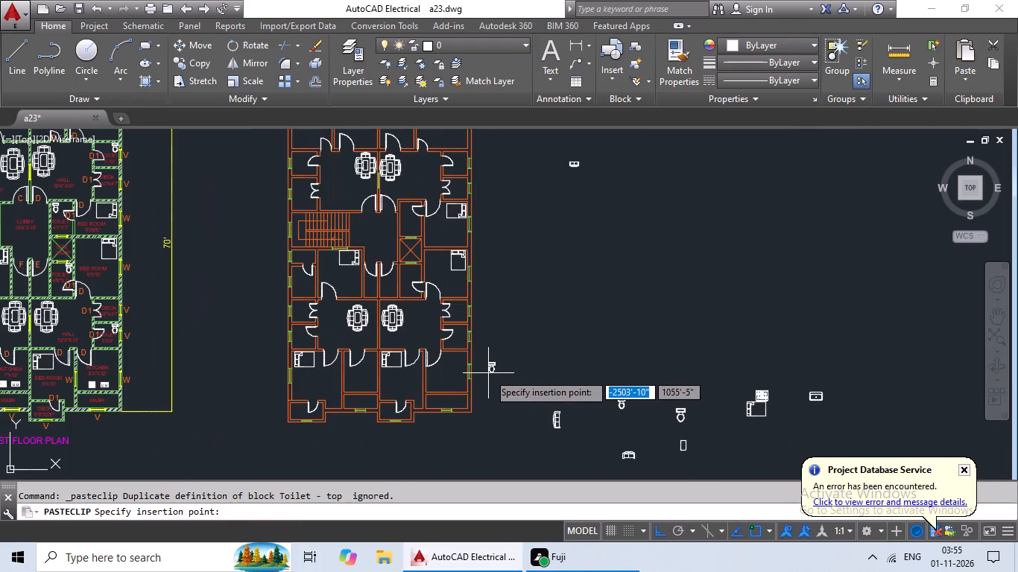
scroll(457, 334, "up", 5)
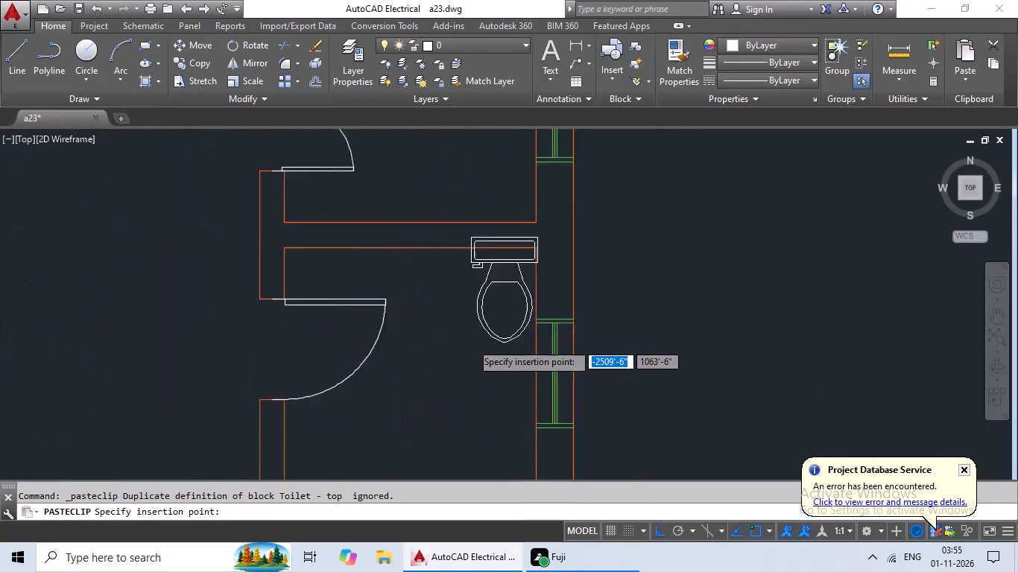
scroll(471, 343, "up", 2)
scroll(467, 356, "down", 1)
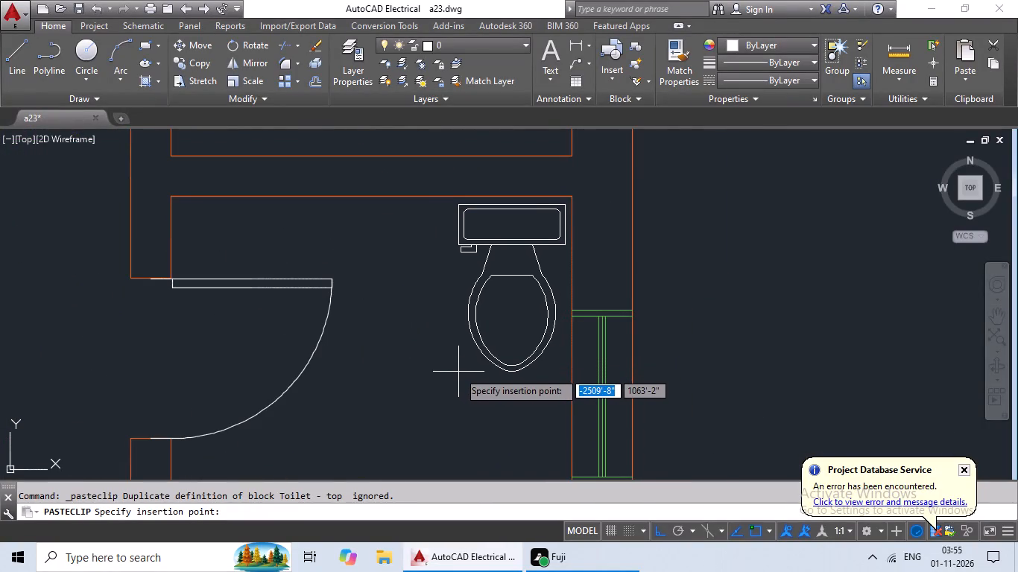
left_click(458, 371)
Paste another copy of the toilet block in the northwest corner of the toilet room west of the southwest hall.
scroll(679, 355, "down", 3)
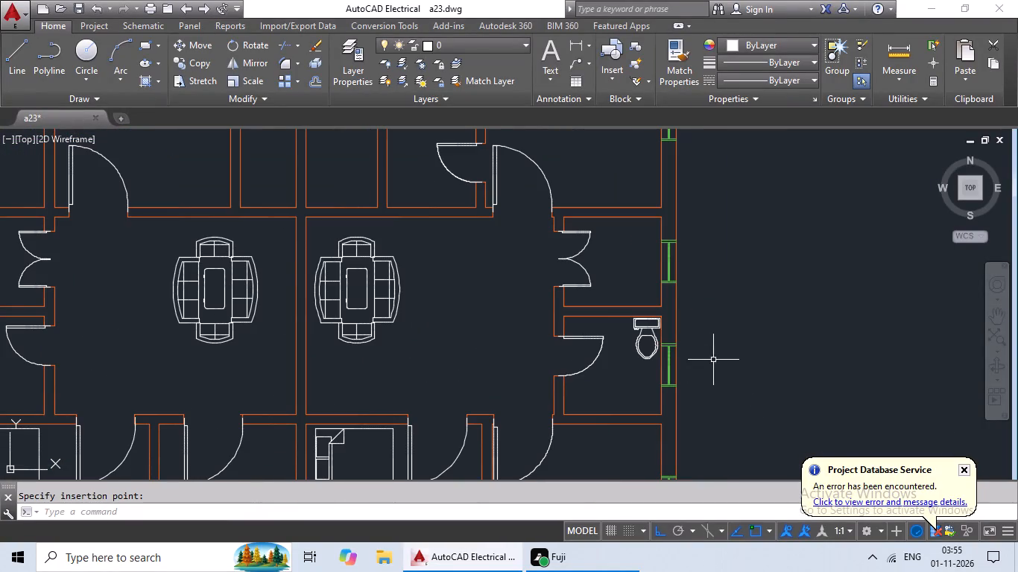
key("ctrl+v")
scroll(726, 381, "down", 2, "ctrl")
middle_click_drag(578, 378, 710, 361)
middle_click_drag(625, 368, 689, 358)
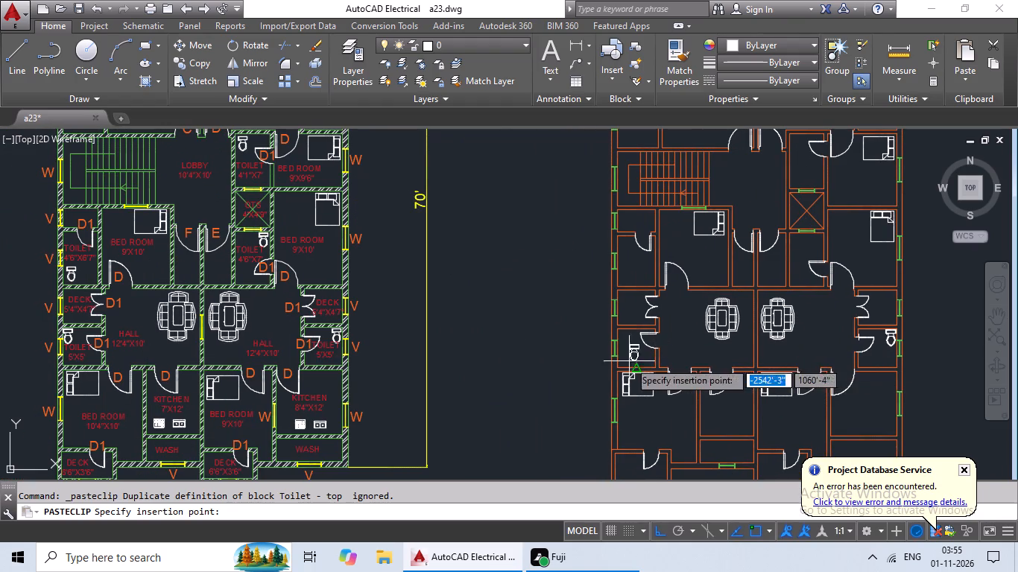
scroll(622, 353, "up", 5)
middle_click_drag(607, 355, 599, 425)
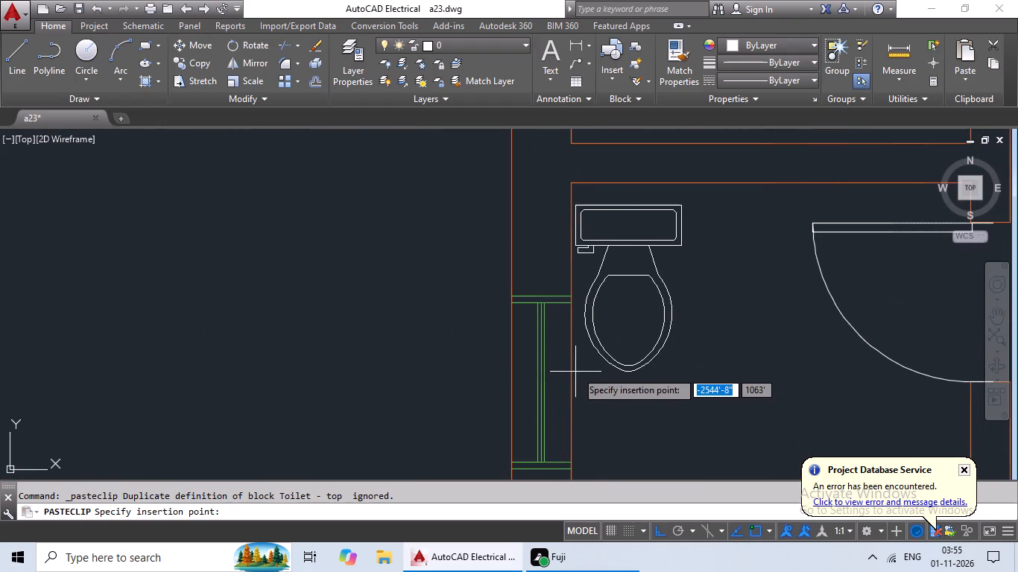
left_click(582, 358)
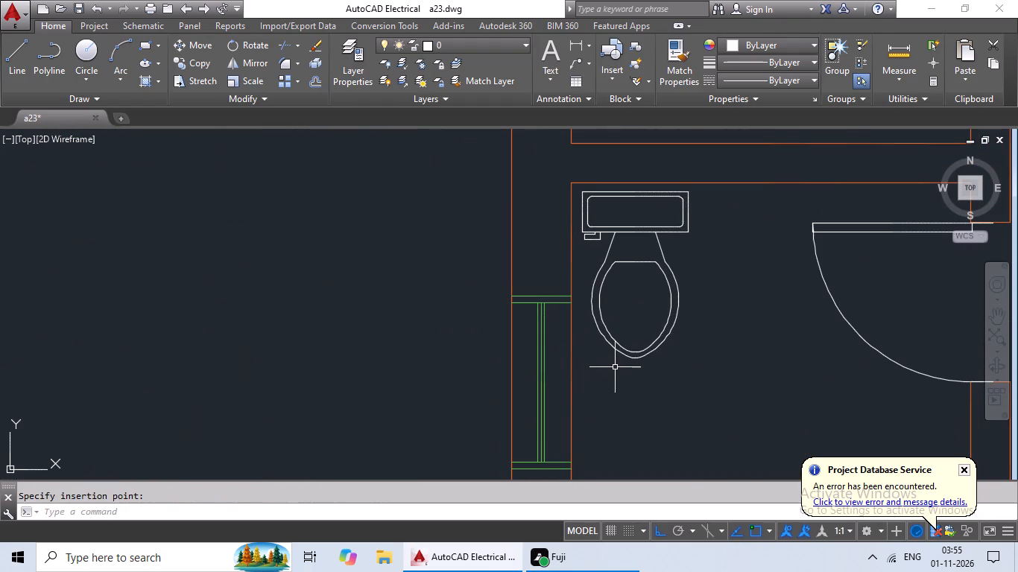
Paste a copy of the toilet block in the southwest corner of the toilet room north of the southwest hall's deck.
key("ctrl+v")
scroll(634, 364, "down", 4, "ctrl")
scroll(628, 355, "down", 1)
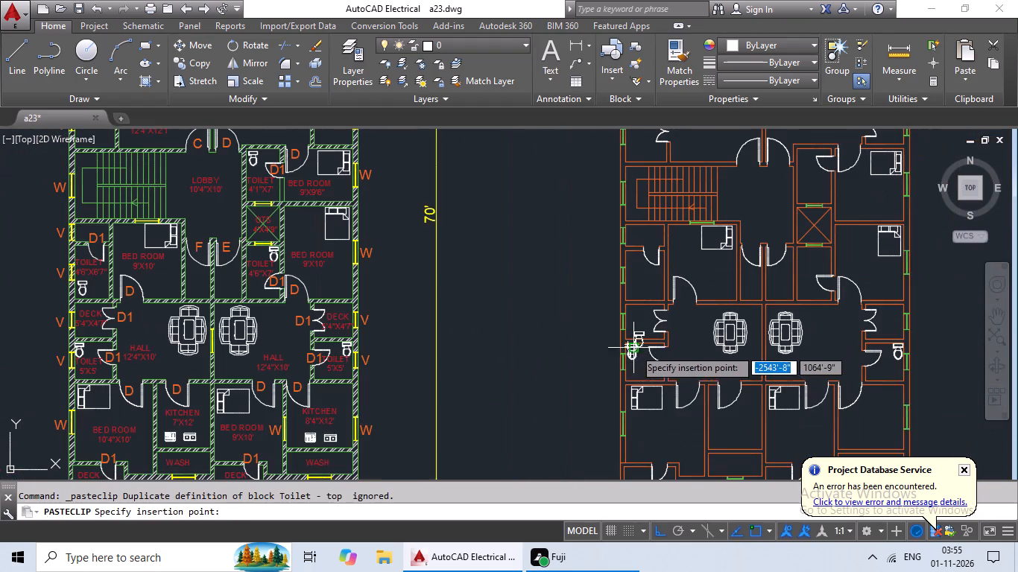
middle_click_drag(635, 348, 623, 381)
scroll(630, 344, "up", 3)
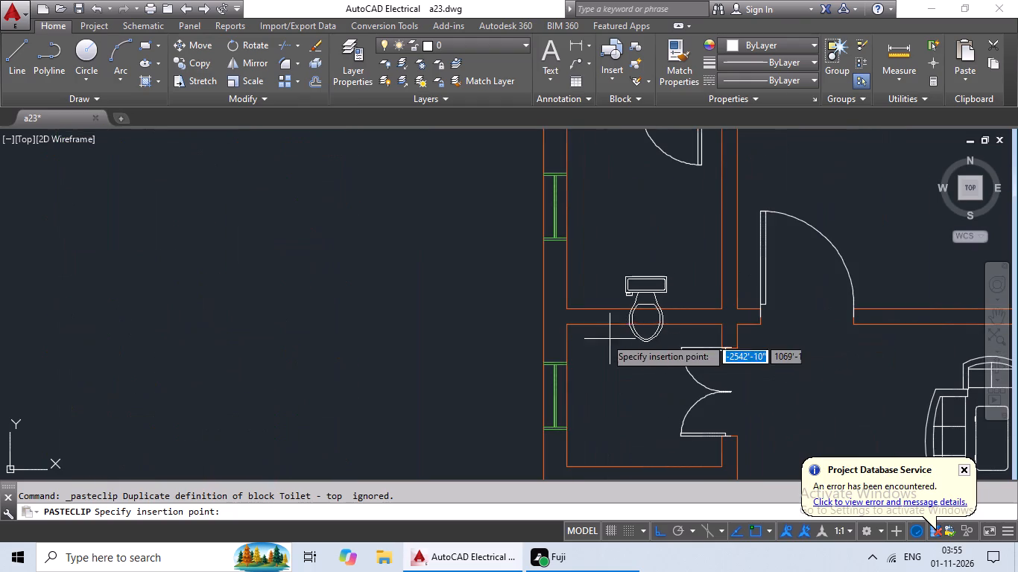
left_click(570, 302)
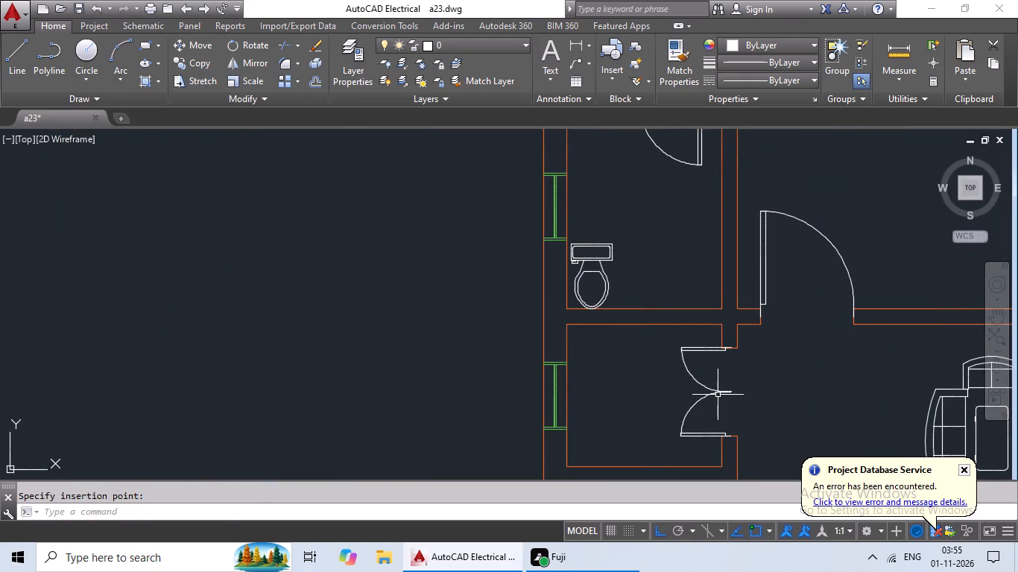
Paste another toilet block in the northwest corner of the toilet room west of the northwest hall.
key("ctrl+v")
scroll(717, 388, "down", 2)
middle_click_drag(704, 388, 645, 388)
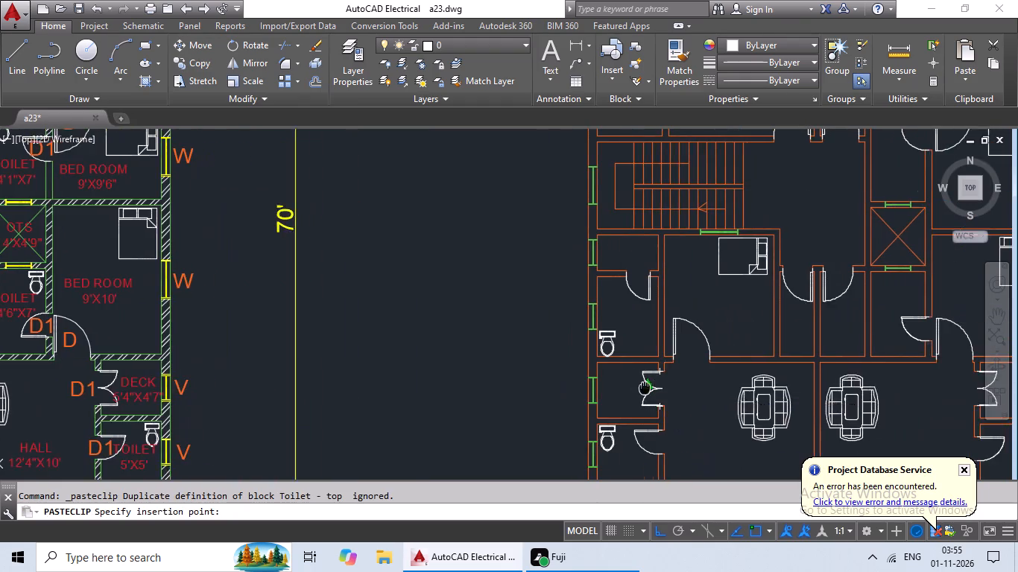
middle_click_drag(645, 388, 645, 386)
scroll(648, 379, "down", 2)
middle_click_drag(727, 401, 686, 413)
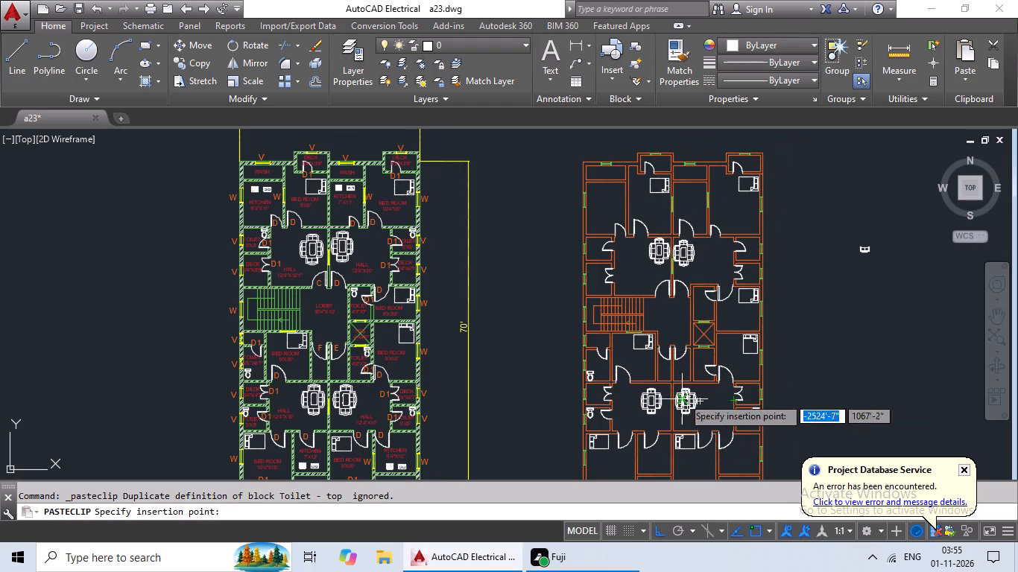
middle_click_drag(672, 357, 664, 407)
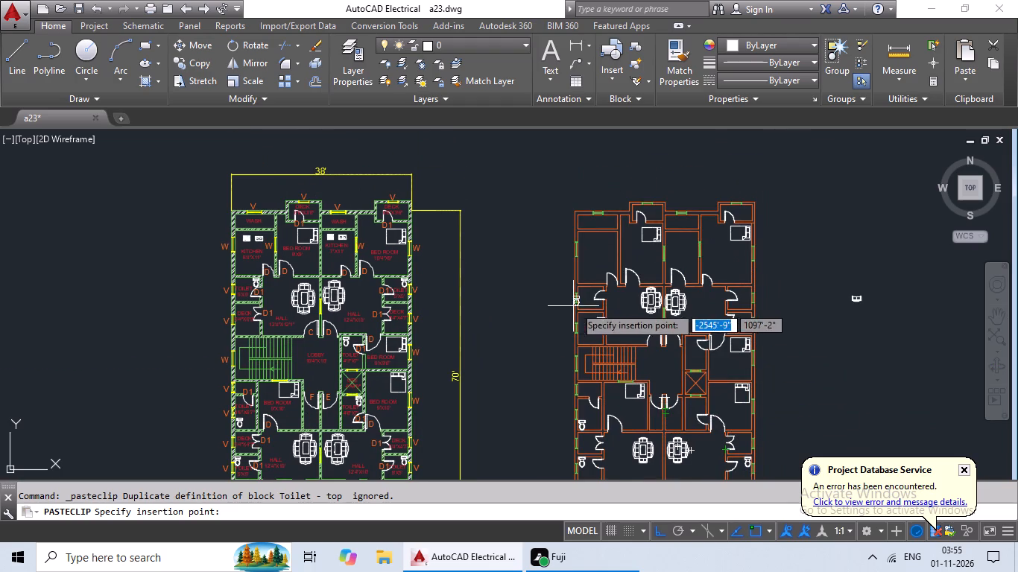
scroll(601, 296, "up", 4)
scroll(470, 296, "up", 1)
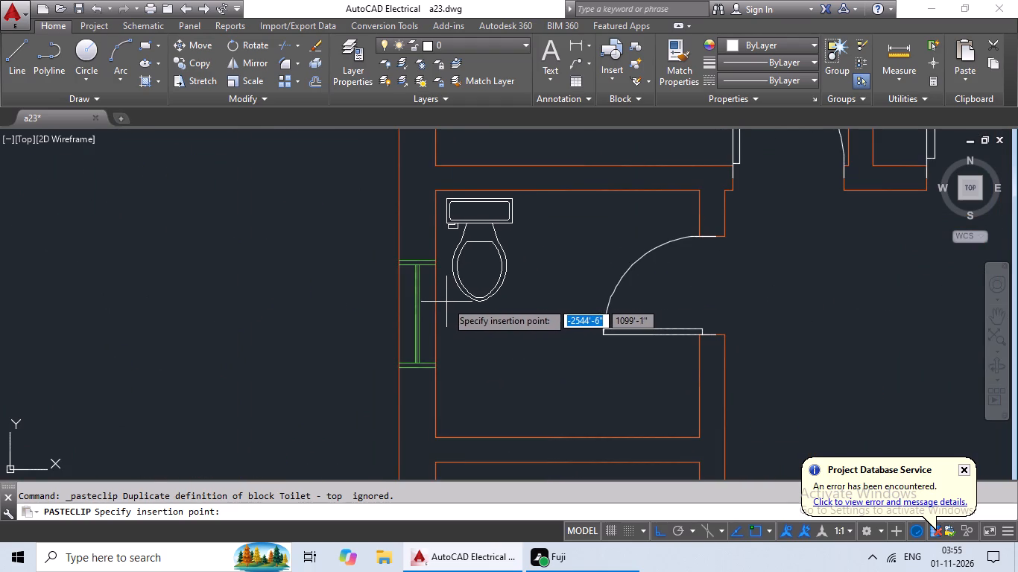
left_click(446, 302)
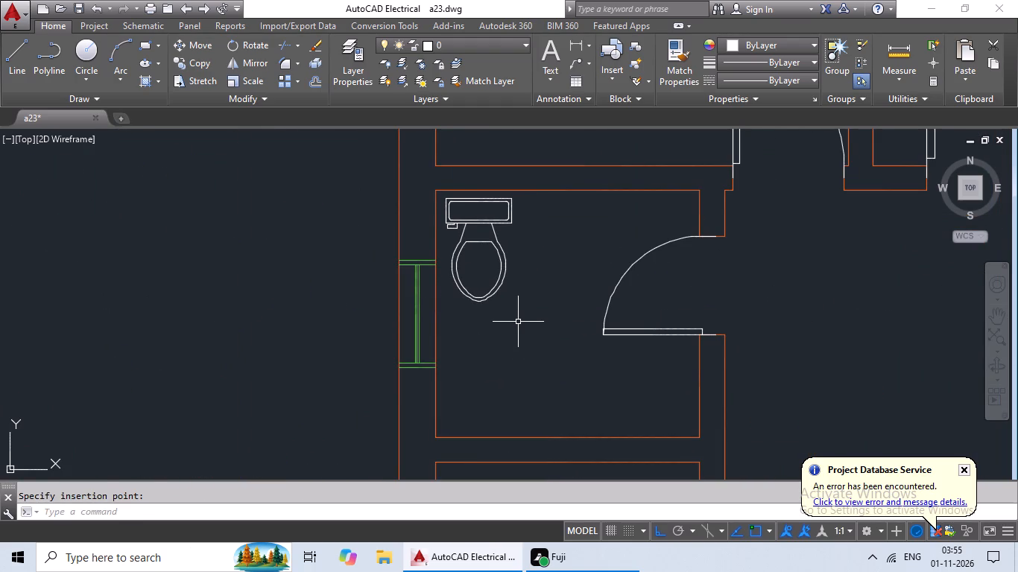
Paste another toilet block in the northeast corner of the toilet room east of the northeast hall.
key("ctrl+v")
scroll(523, 320, "down", 5, "ctrl")
middle_click_drag(615, 351, 592, 346)
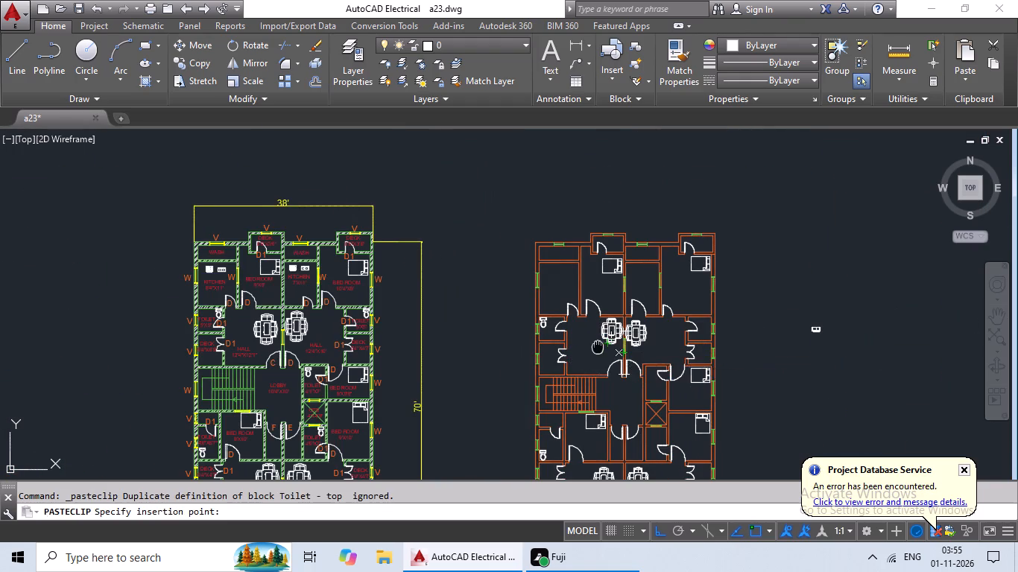
middle_click_drag(592, 346, 563, 340)
scroll(652, 320, "up", 4)
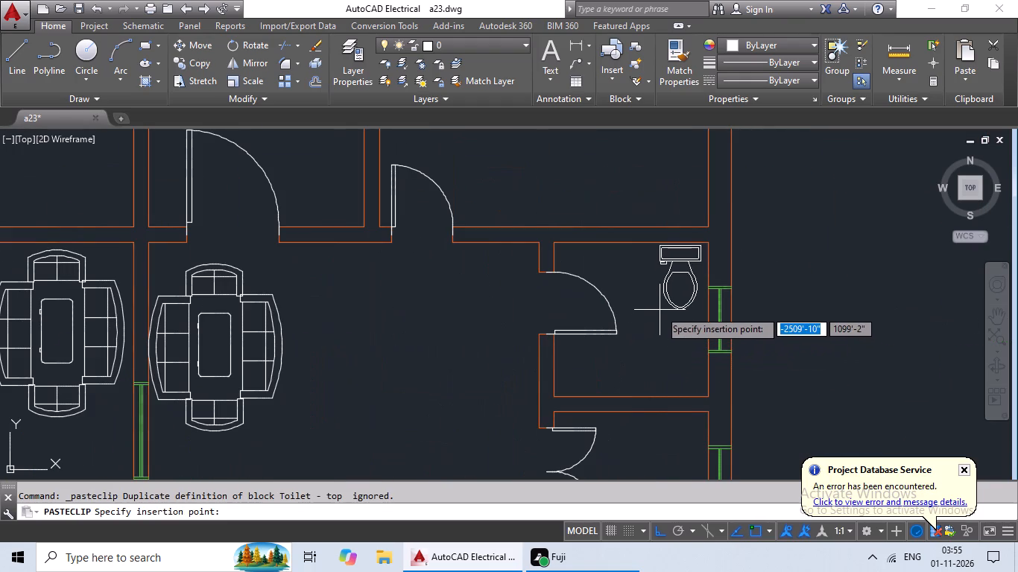
left_click(660, 310)
Scale down the loose range-oven block outside the plan by reference, from its full width to about 1'-5".
scroll(698, 314, "down", 3)
middle_click_drag(654, 287, 663, 289)
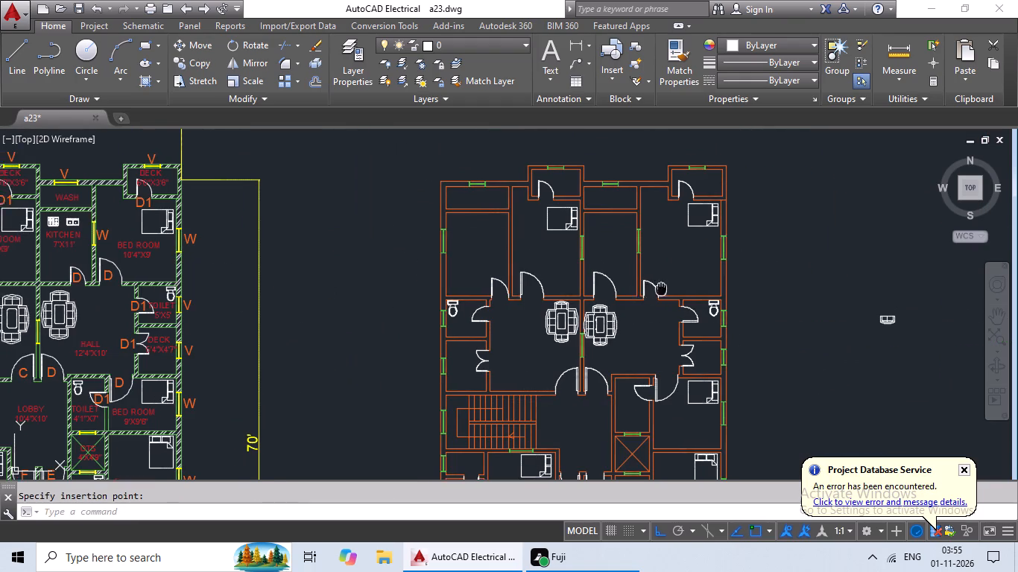
middle_click_drag(663, 289, 729, 296)
scroll(759, 296, "down", 2)
middle_click_drag(812, 307, 715, 291)
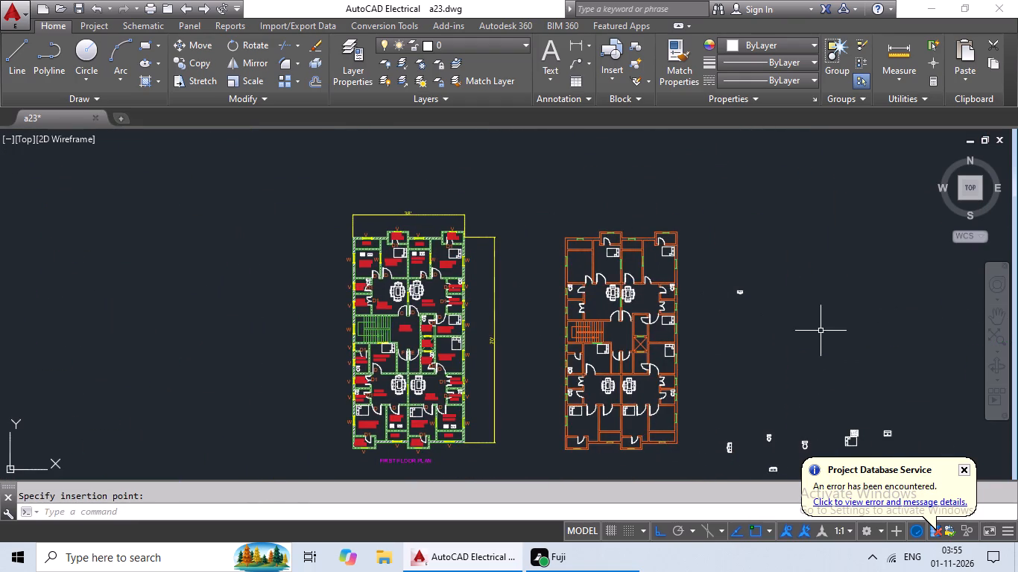
middle_click_drag(822, 331, 636, 283)
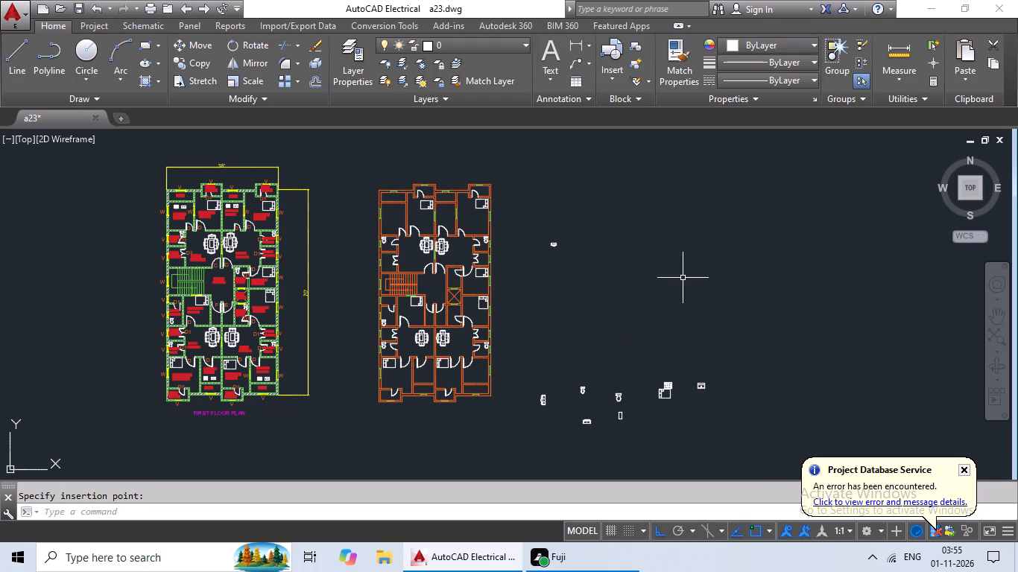
scroll(713, 305, "down", 2)
middle_click_drag(718, 311, 640, 248)
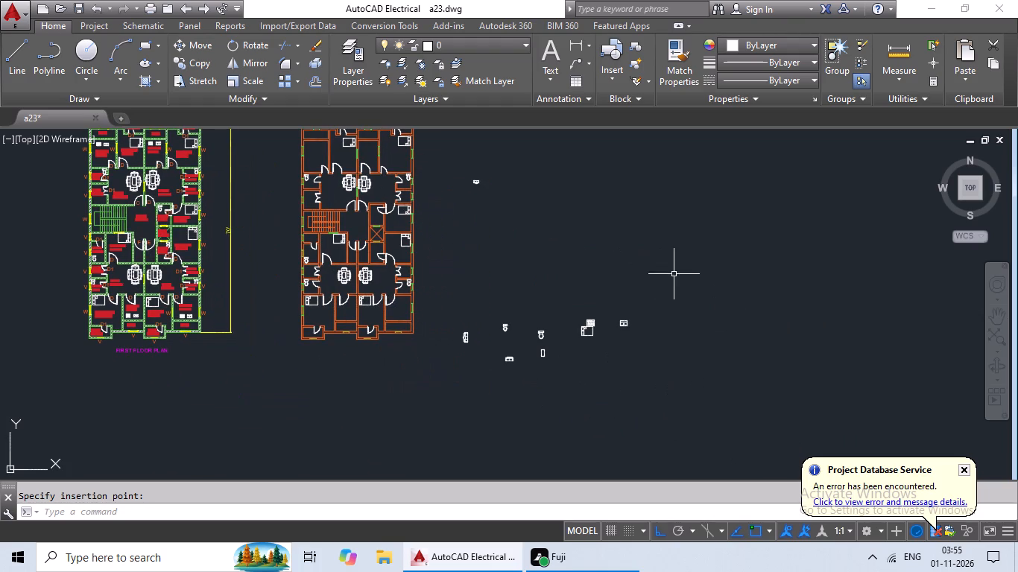
scroll(560, 345, "up", 2)
middle_click_drag(563, 348, 624, 311)
middle_click_drag(624, 311, 588, 346)
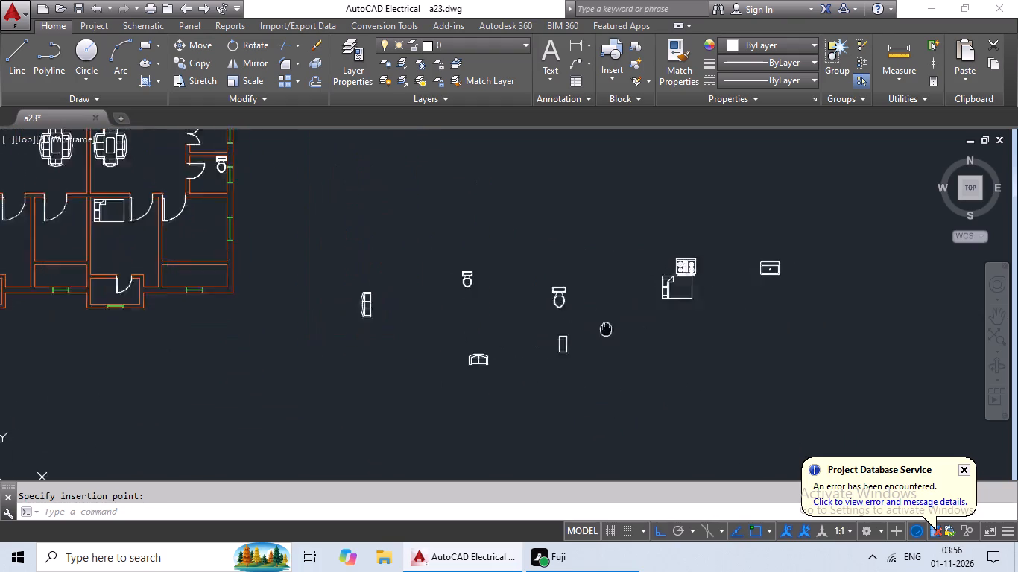
middle_click_drag(588, 346, 541, 381)
scroll(636, 340, "up", 3)
middle_click_drag(622, 346, 588, 391)
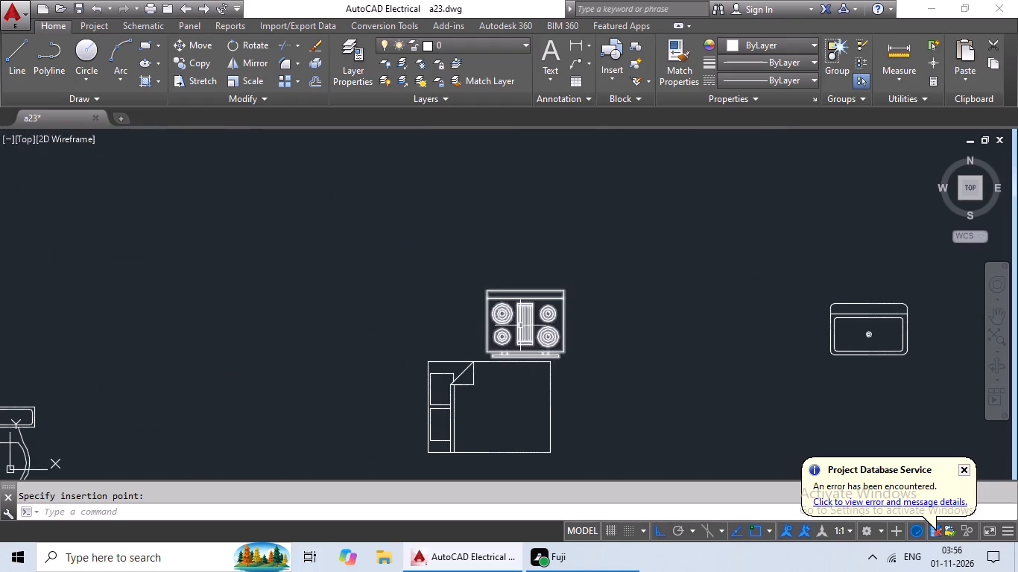
left_click(520, 325)
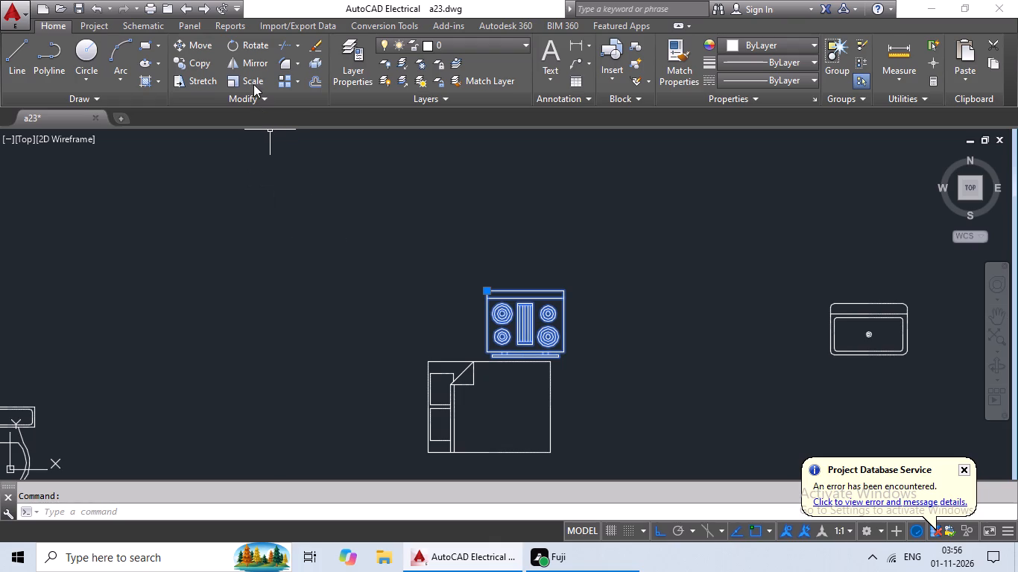
left_click(253, 80)
scroll(630, 340, "up", 2)
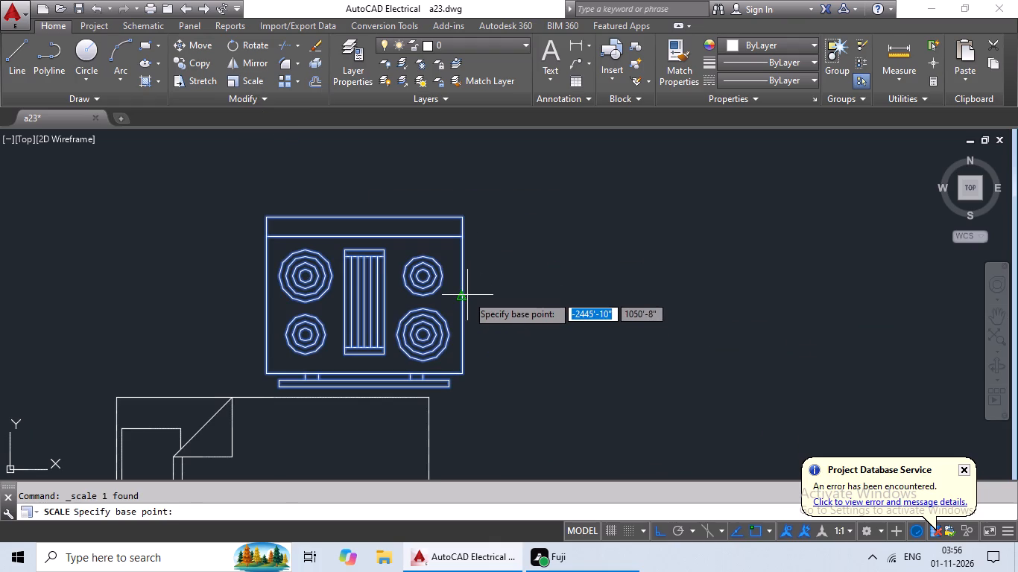
left_click(467, 295)
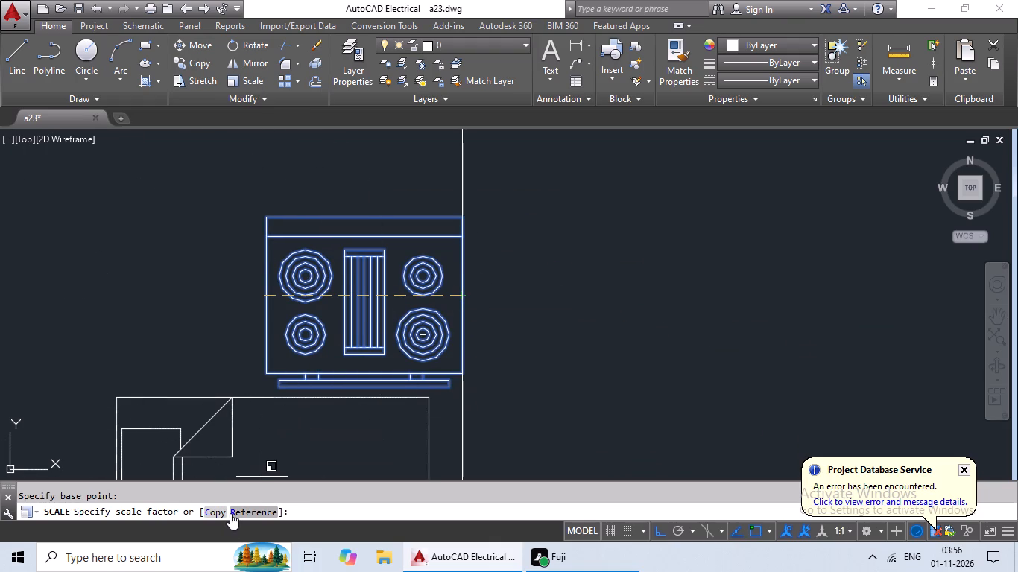
left_click(230, 513)
left_click(460, 296)
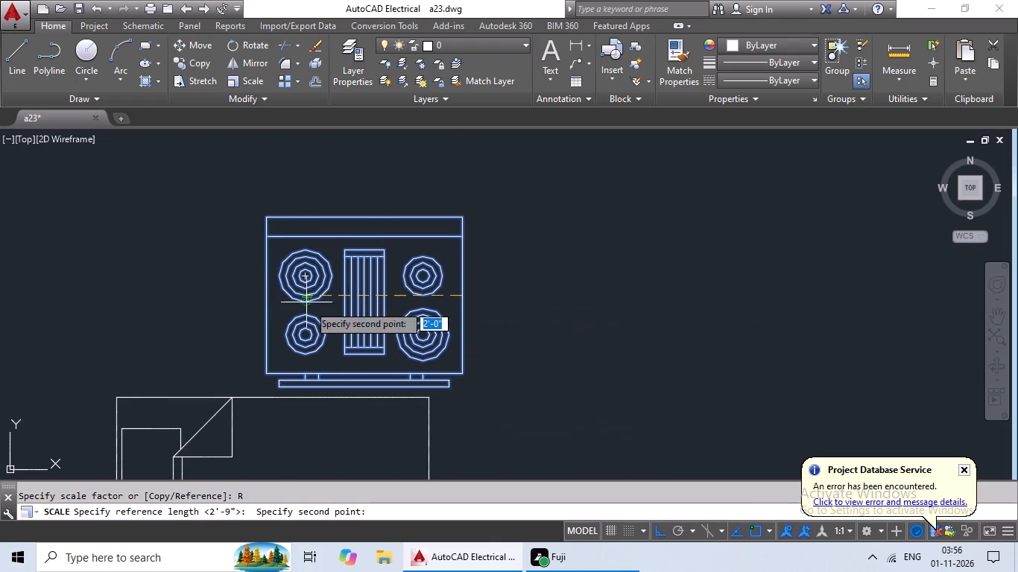
left_click(266, 296)
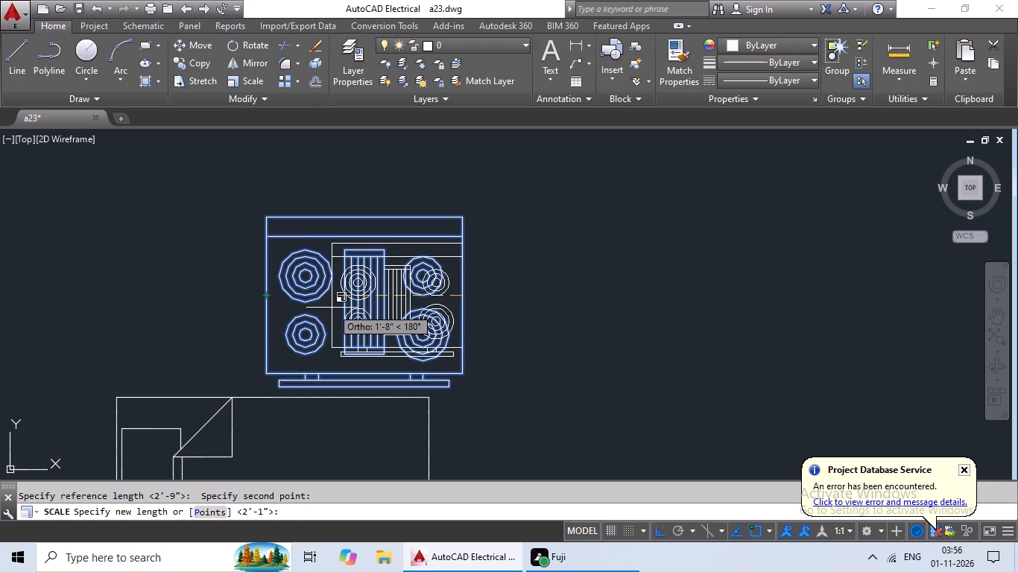
left_click(348, 311)
Scale down the loose sink block outside the plan by reference, using its full width as the reference length.
scroll(542, 291, "down", 1)
middle_click_drag(569, 301, 464, 261)
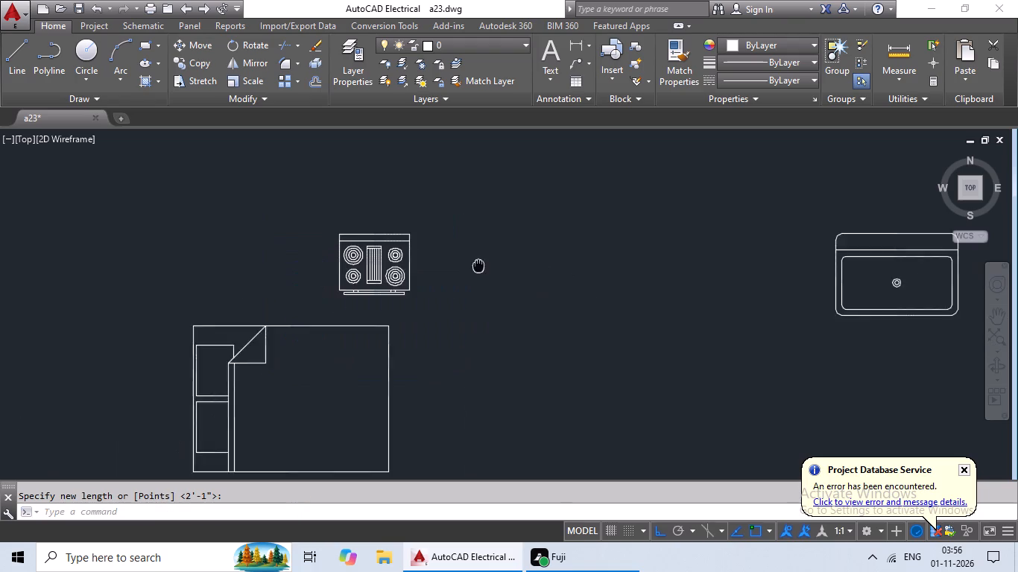
middle_click_drag(464, 261, 436, 251)
middle_click_drag(628, 296, 463, 303)
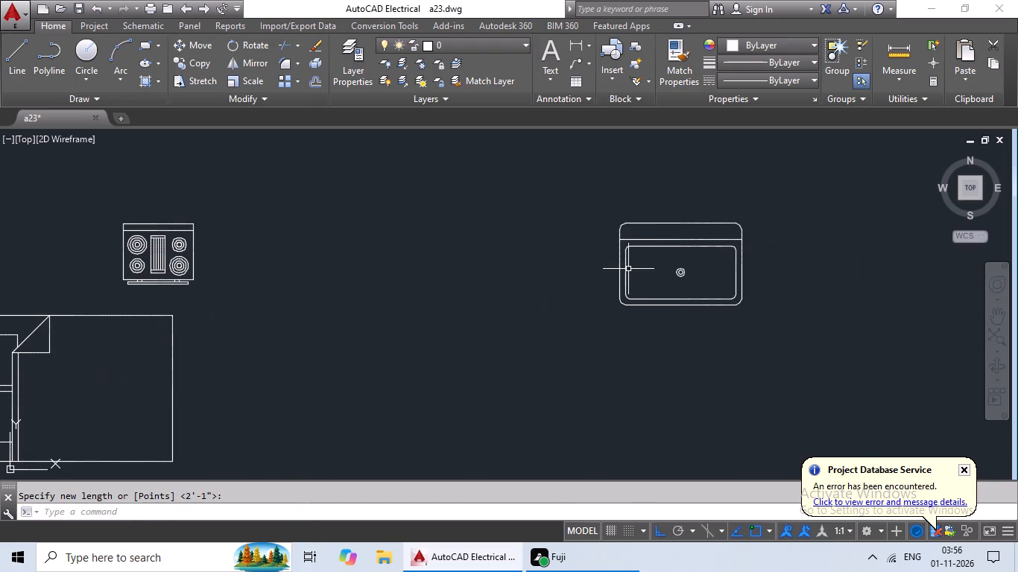
left_click(628, 269)
left_click(616, 279)
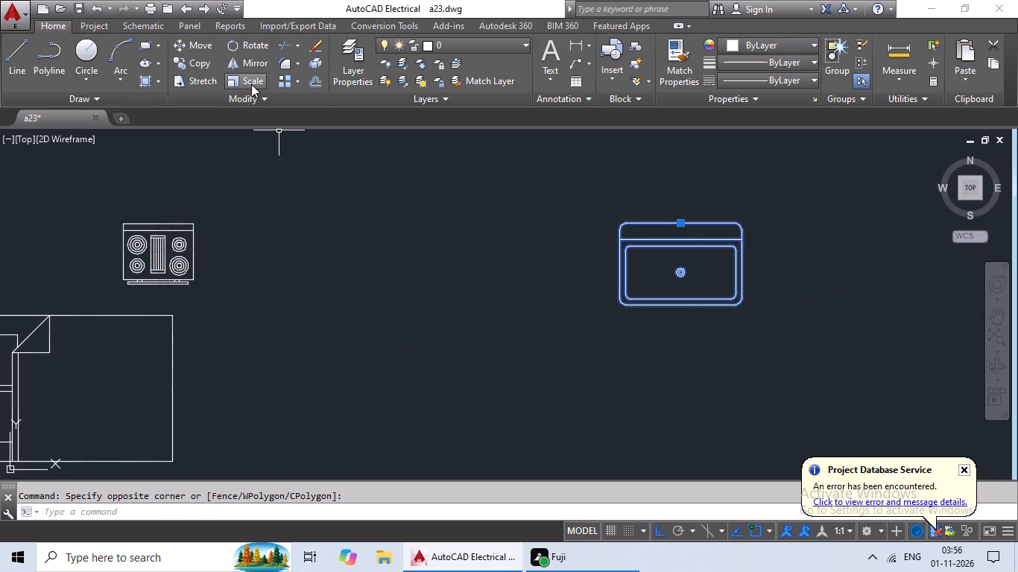
left_click(250, 83)
middle_click_drag(496, 233, 348, 239)
scroll(613, 279, "up", 2)
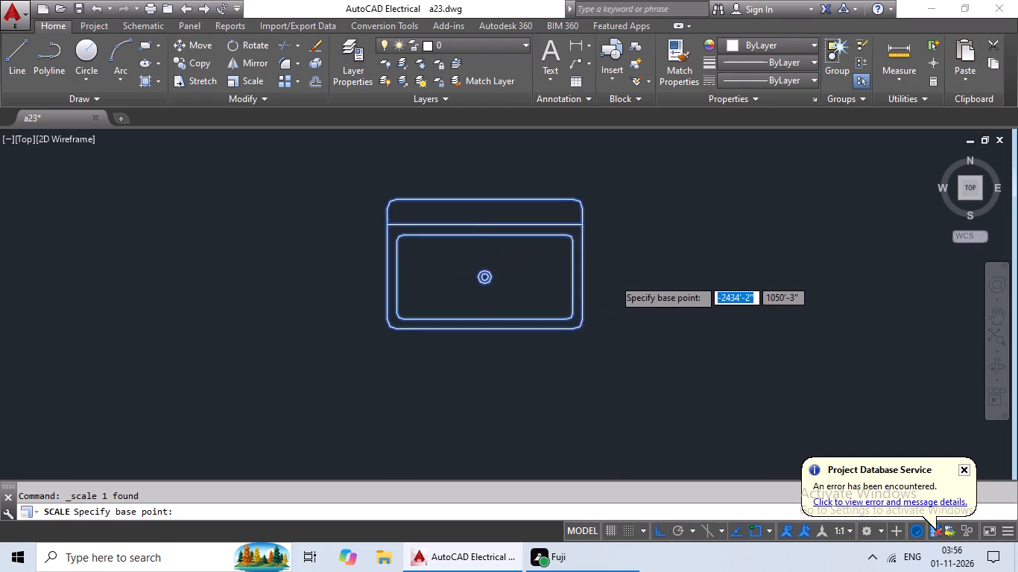
left_click(562, 268)
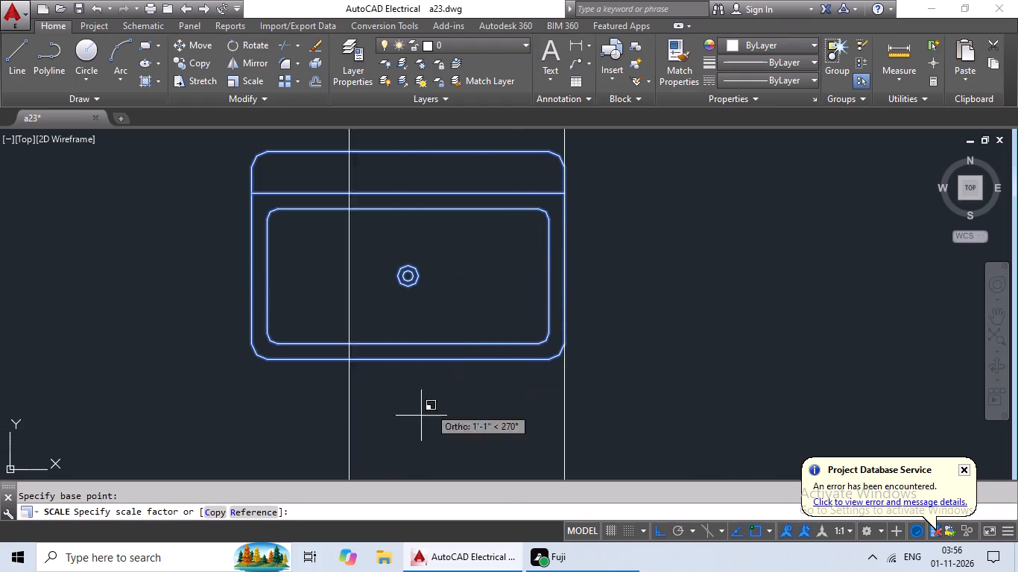
left_click(268, 509)
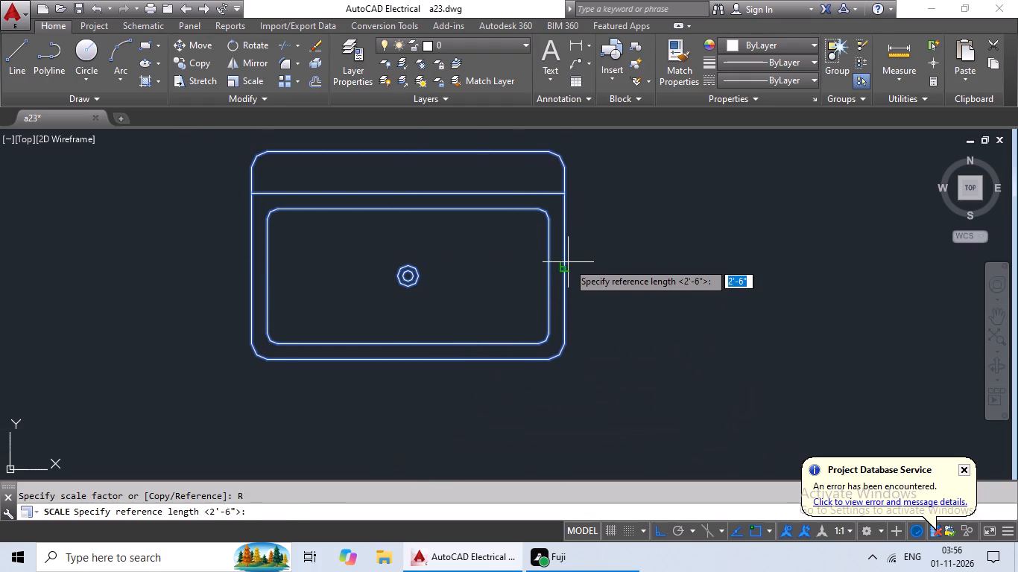
left_click(563, 267)
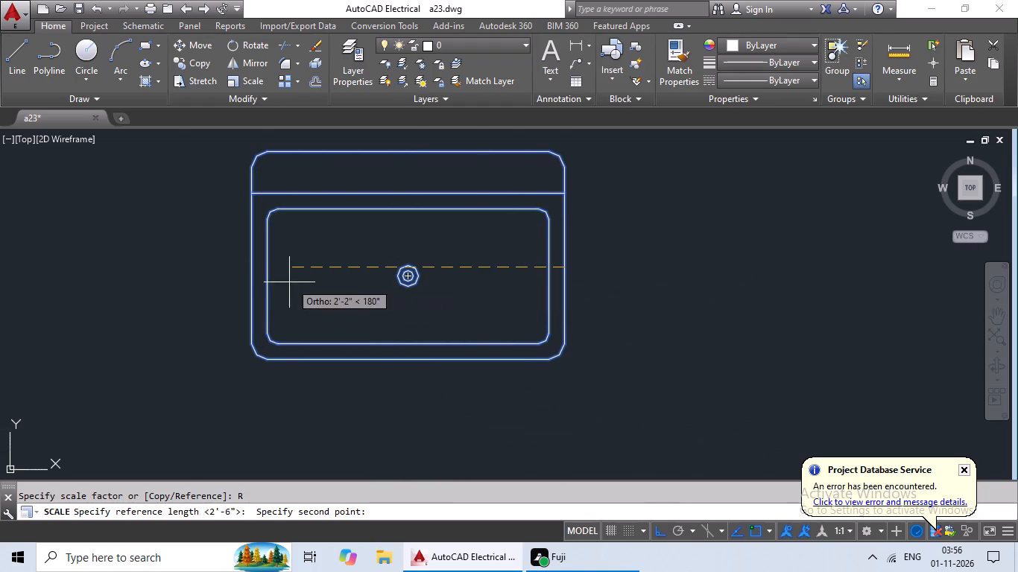
left_click(250, 264)
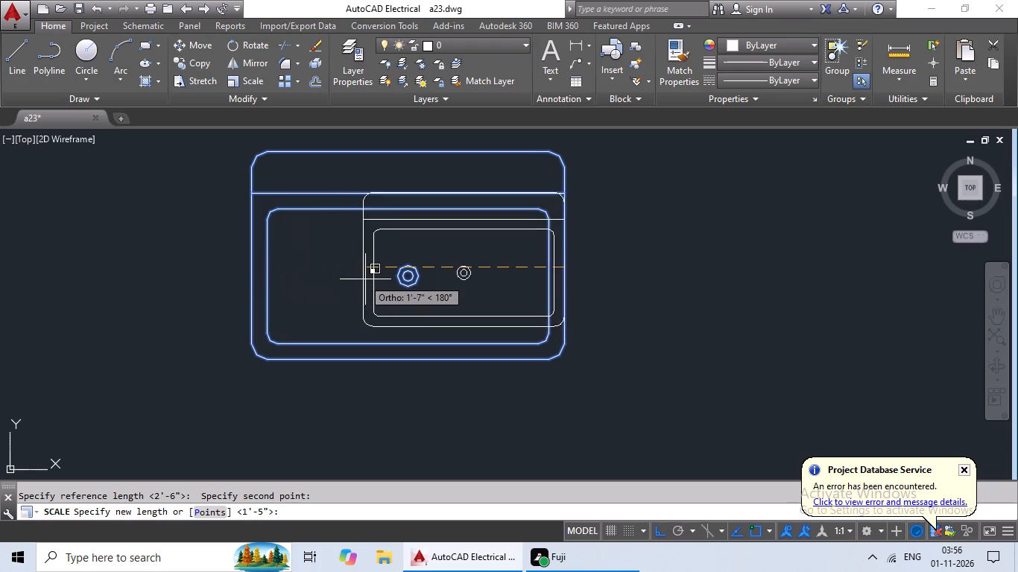
left_click(391, 281)
Copy the scaled range-oven block into the southwest kitchen, near the room's southwest corner above the wash area.
scroll(533, 276, "down", 3)
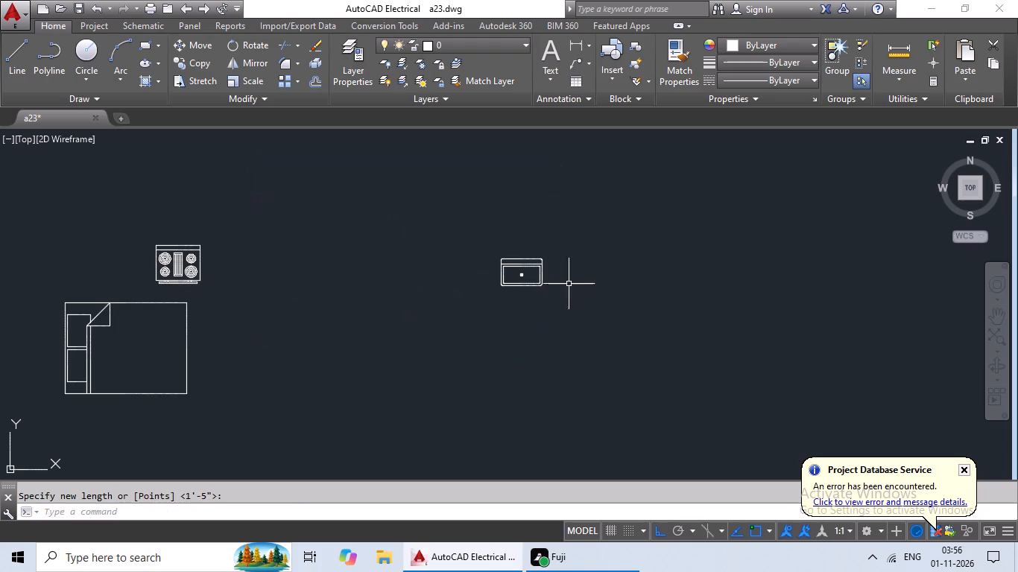
left_click(194, 260)
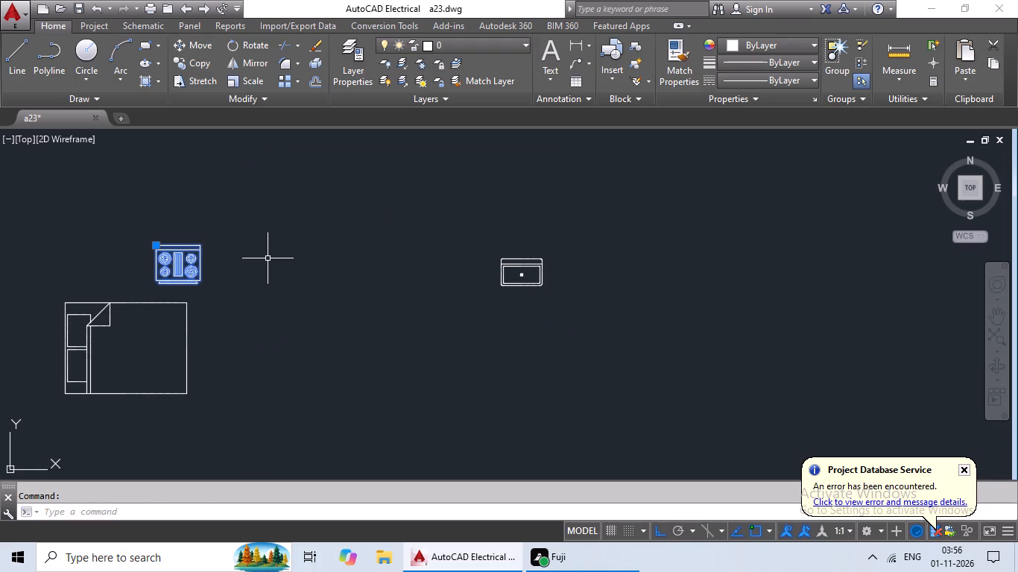
key("ctrl+c")
key("ctrl+v")
scroll(272, 264, "down", 2, "ctrl")
middle_click_drag(267, 318, 459, 226)
scroll(444, 272, "down", 3)
middle_click_drag(429, 319, 654, 189)
middle_click_drag(459, 250, 432, 368)
middle_click_drag(415, 287, 405, 342)
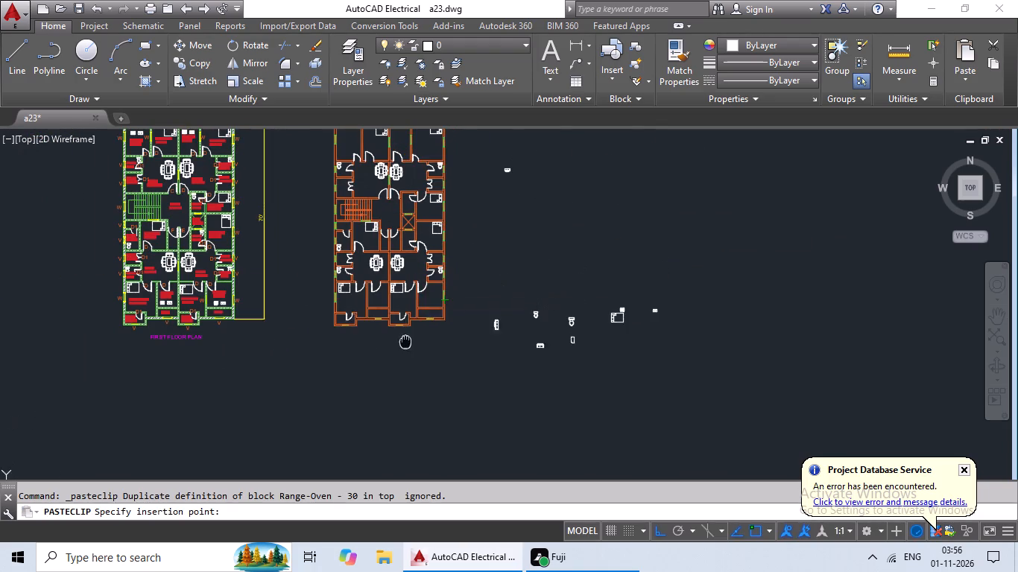
middle_click_drag(405, 342, 405, 343)
scroll(346, 298, "up", 4)
middle_click_drag(335, 347, 387, 299)
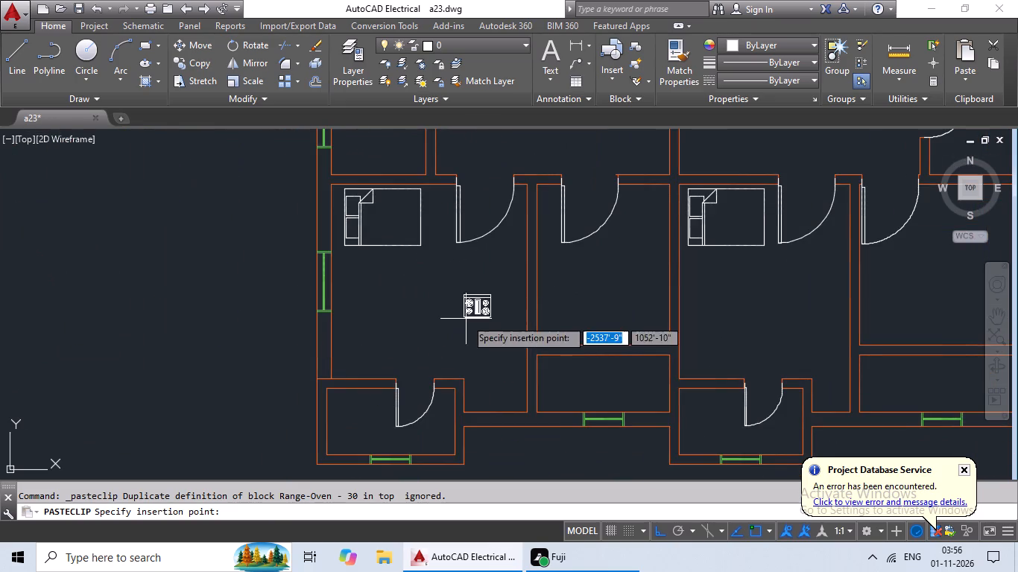
middle_click_drag(467, 317, 373, 321)
scroll(491, 328, "down", 1)
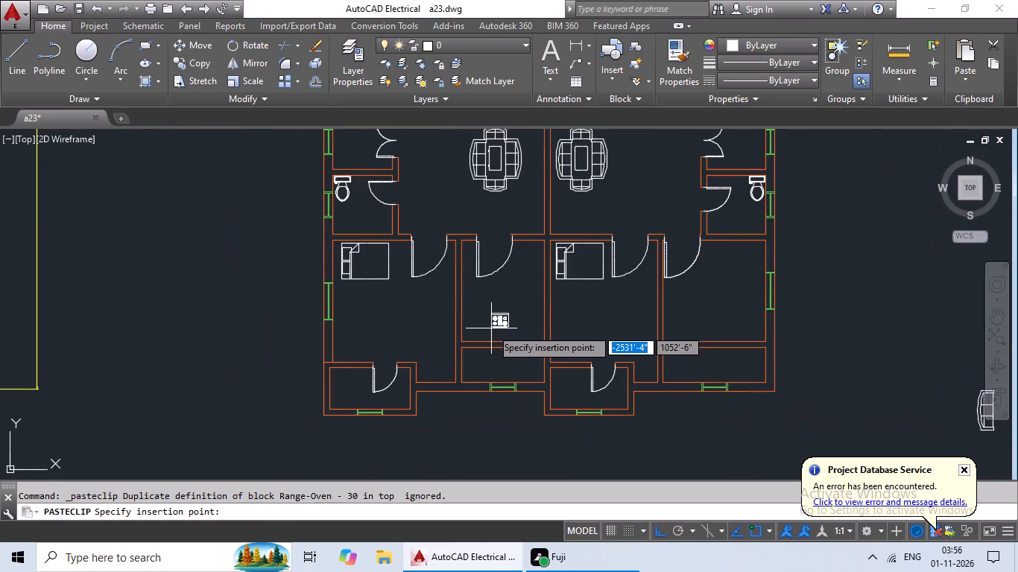
middle_click_drag(492, 328, 456, 326)
scroll(454, 331, "up", 3)
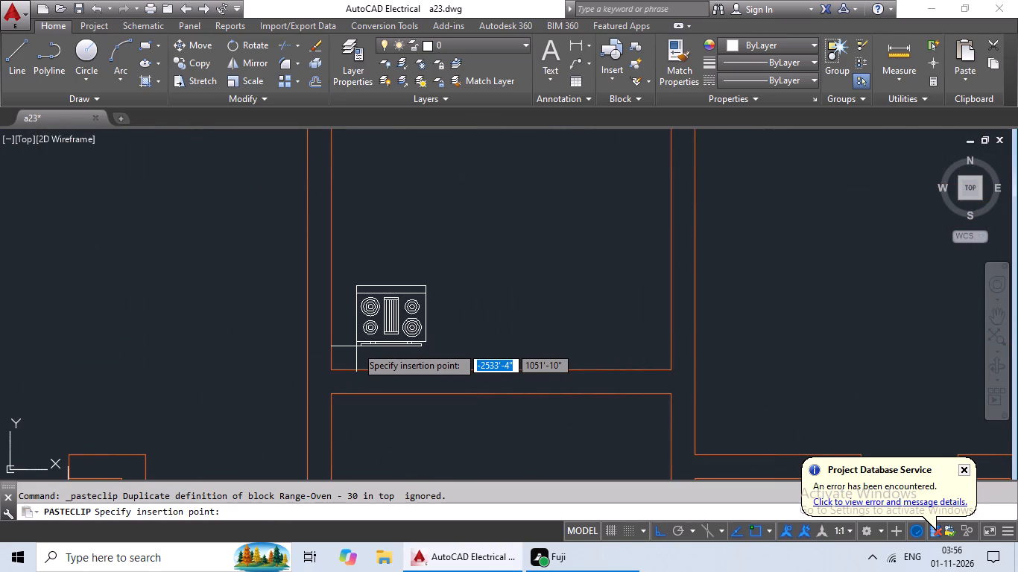
left_click(368, 346)
Copy the scaled sink block into the southwest kitchen, just east of the range-oven.
scroll(476, 331, "down", 3)
middle_click_drag(497, 341, 445, 321)
scroll(671, 376, "down", 1)
middle_click_drag(669, 375, 617, 363)
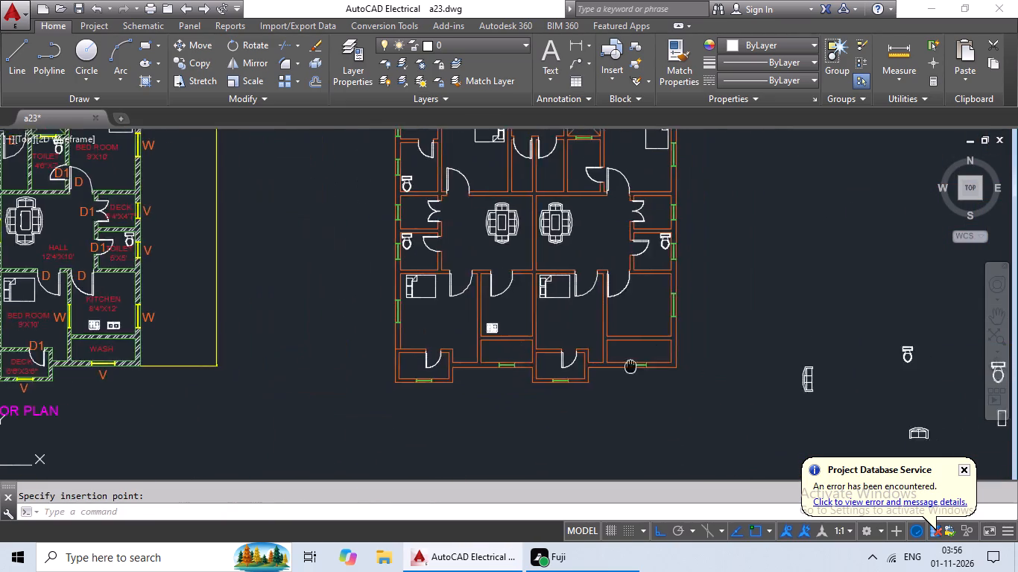
middle_click_drag(617, 363, 287, 296)
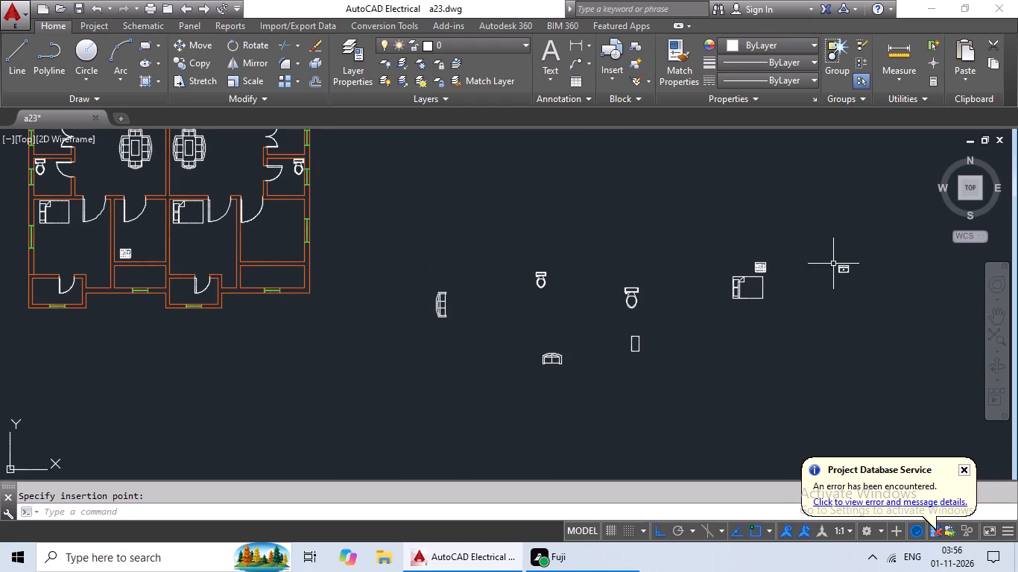
left_click(844, 268)
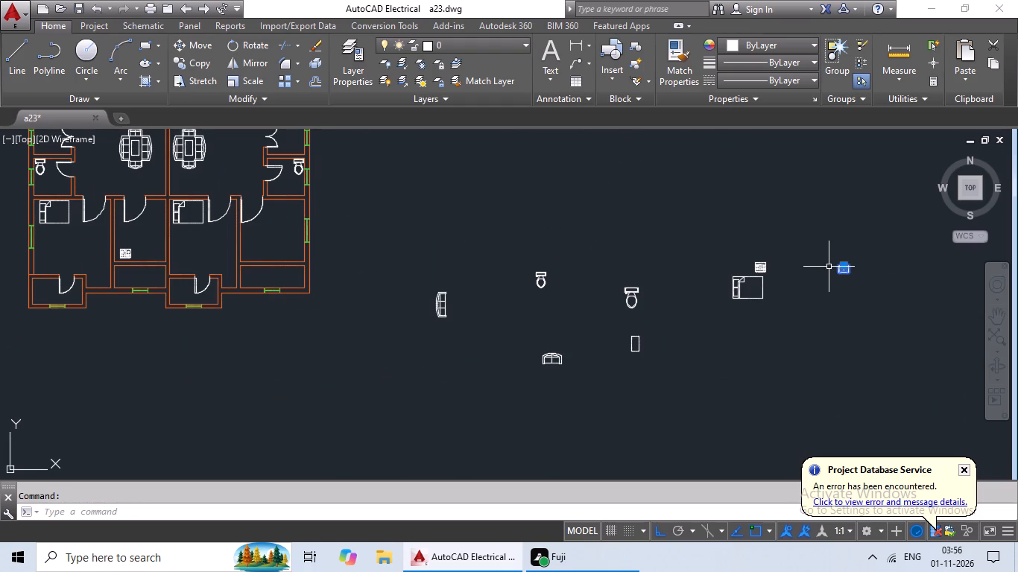
key("ctrl+c")
key("ctrl+v")
scroll(522, 298, "down", 1, "ctrl")
middle_click_drag(521, 298, 695, 311)
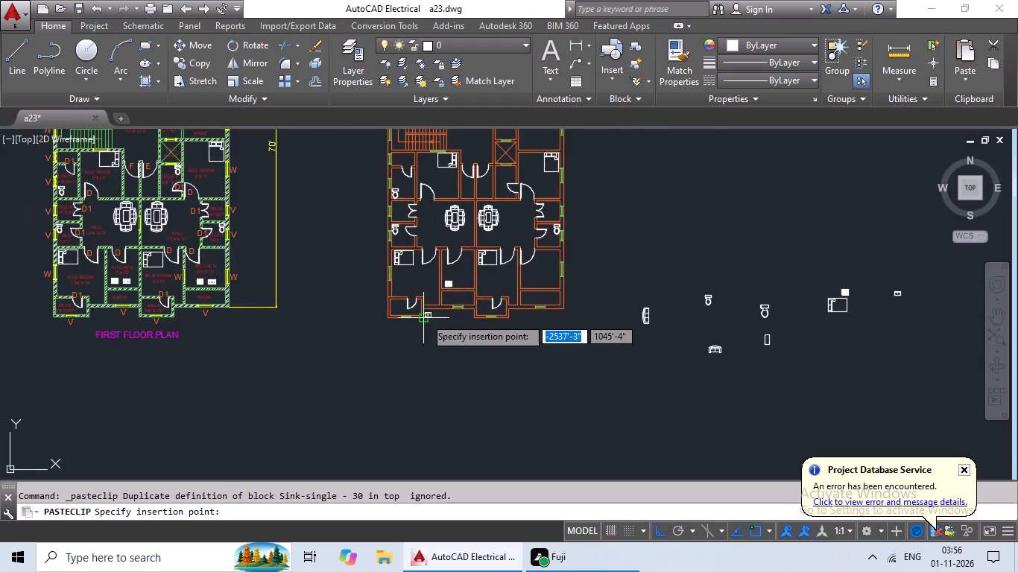
scroll(458, 278, "up", 4)
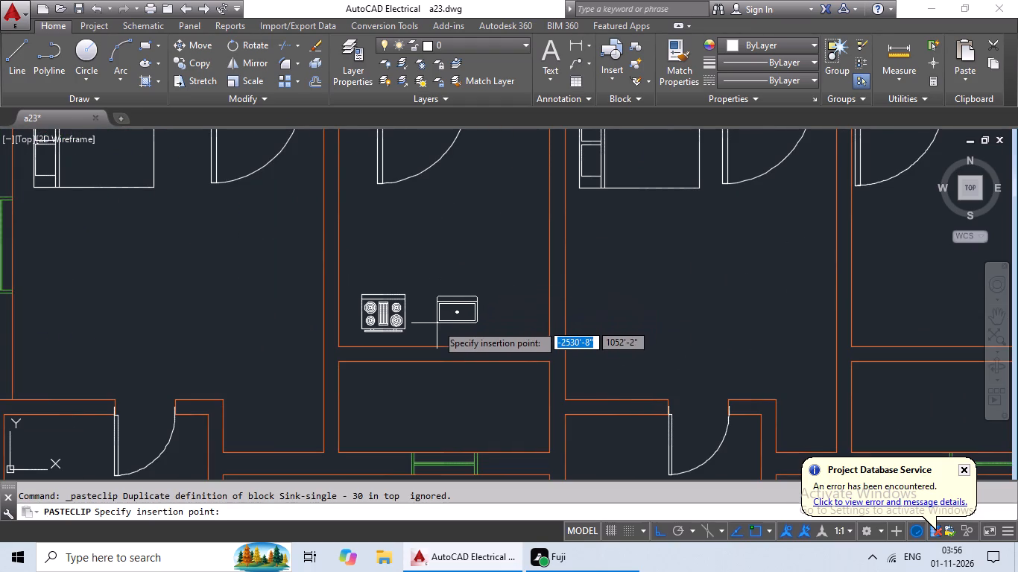
left_click(437, 325)
Copy the range-oven and sink pair from the southwest kitchen into the southeast kitchen, near its south wall.
scroll(516, 305, "up", 1)
left_click_drag(399, 265, 363, 258)
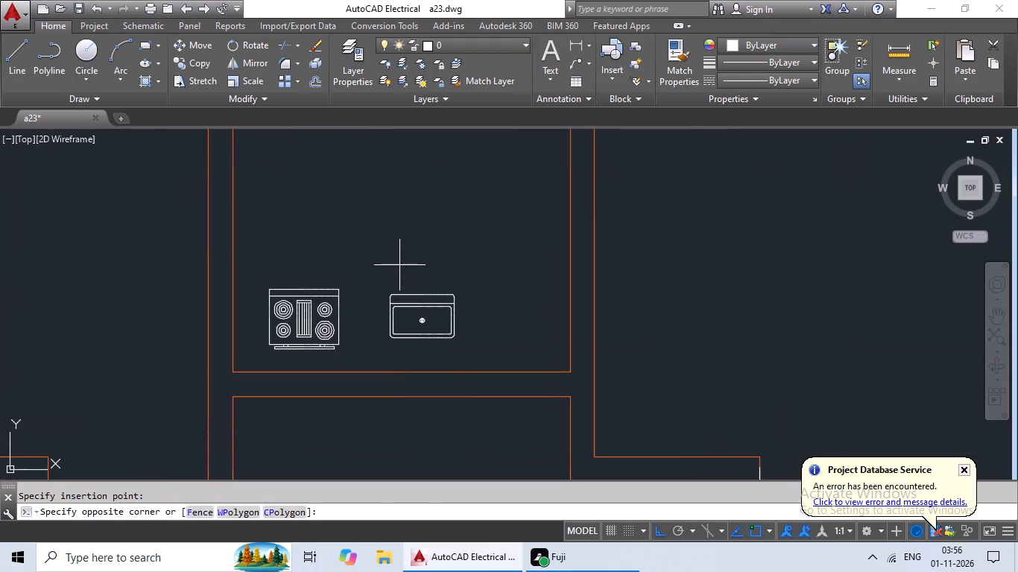
left_click_drag(363, 258, 472, 320)
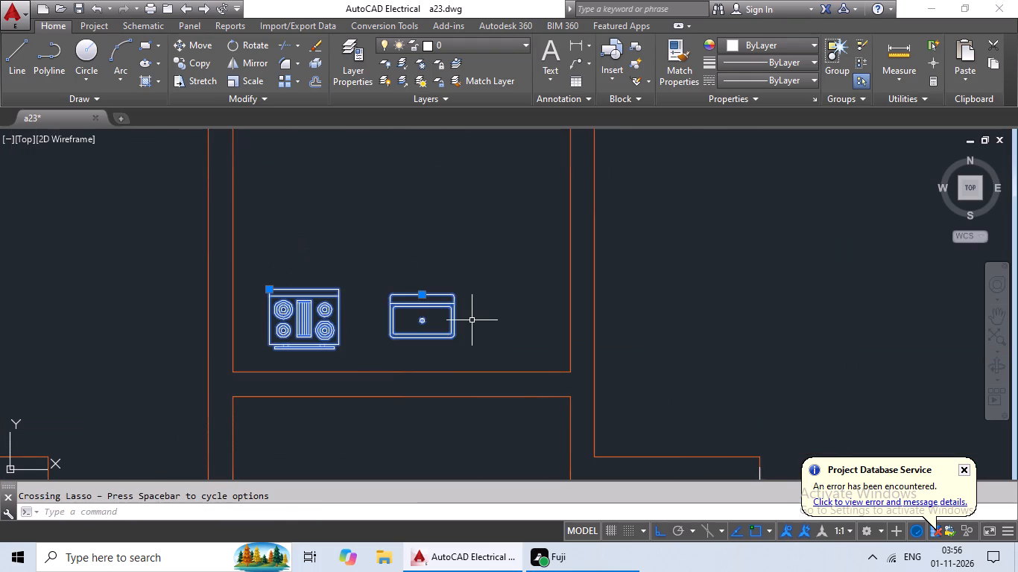
key("ctrl+c")
key("ctrl+v")
scroll(495, 303, "down", 2, "ctrl")
middle_click_drag(600, 311, 467, 311)
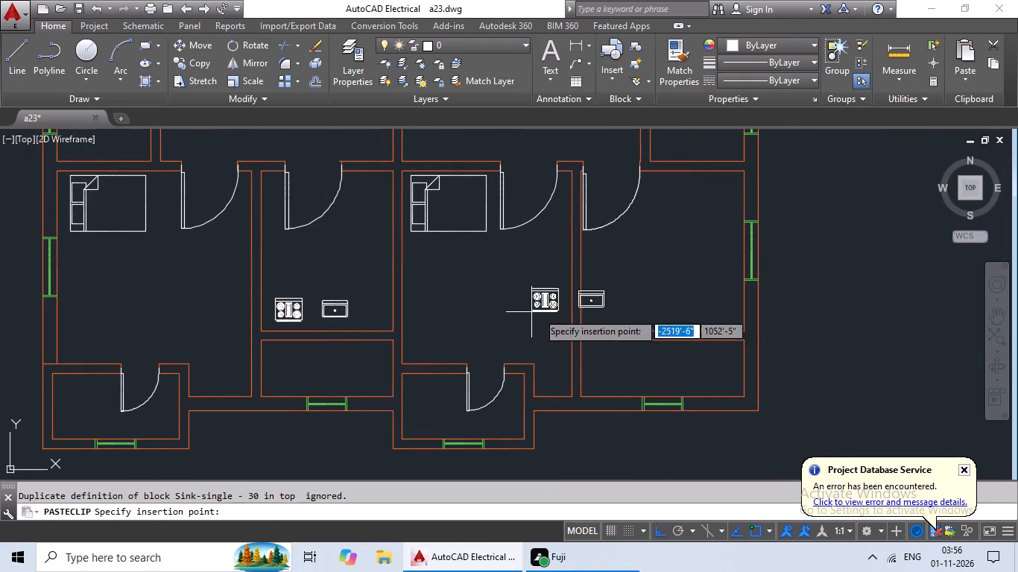
left_click(622, 311)
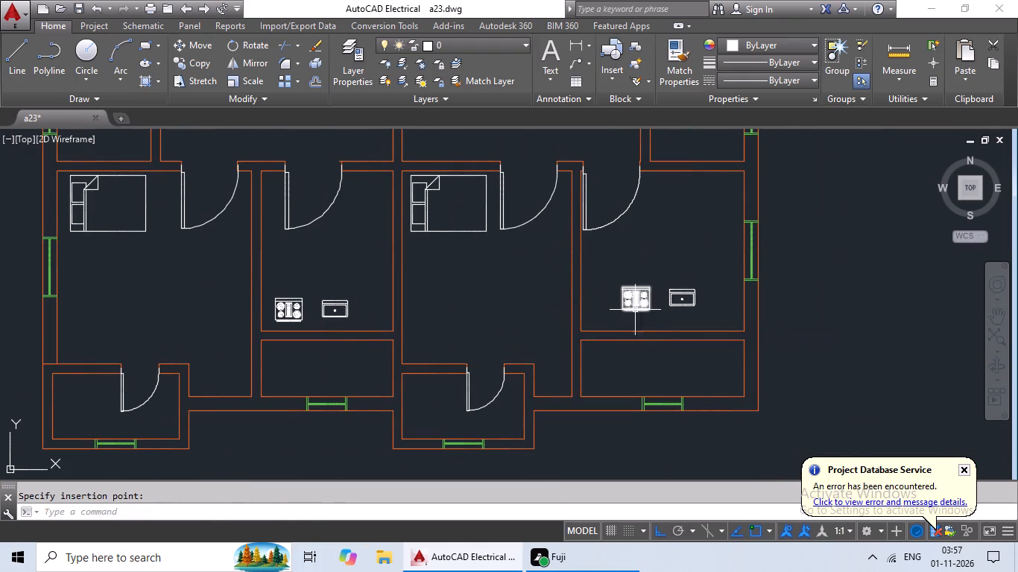
Paste another range-oven and sink pair near the north wall of the northwest kitchen.
key("ctrl+v")
scroll(642, 297, "down", 3, "ctrl")
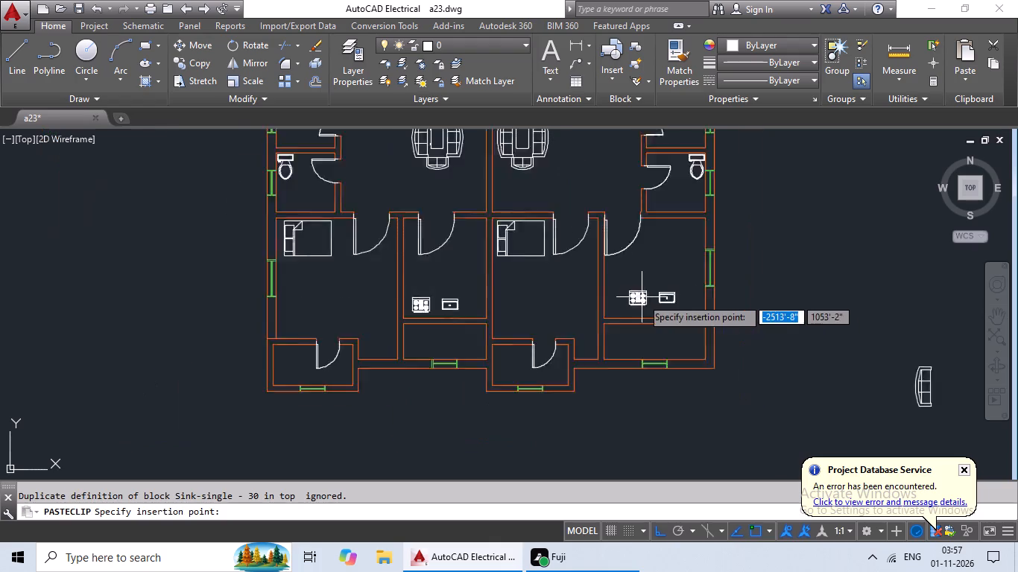
middle_click_drag(595, 270, 550, 380)
middle_click_drag(560, 282, 537, 433)
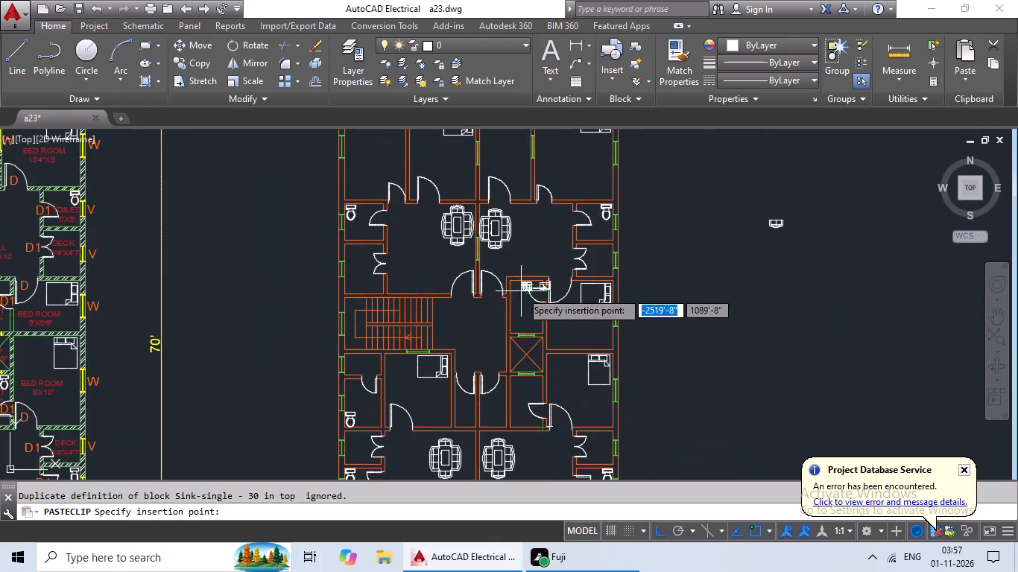
middle_click_drag(521, 291, 501, 413)
middle_click_drag(488, 348, 491, 408)
scroll(347, 314, "up", 3)
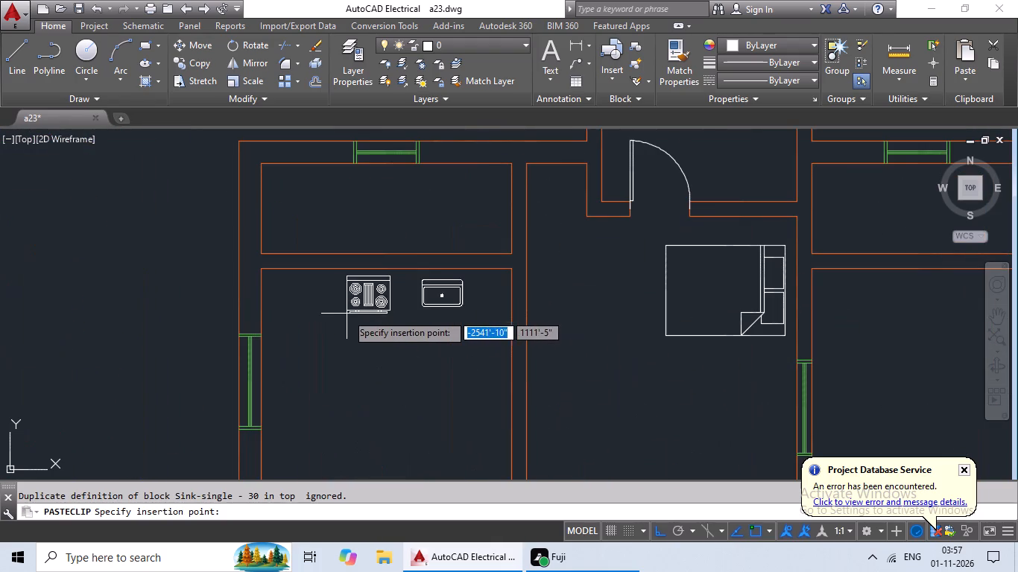
left_click(322, 322)
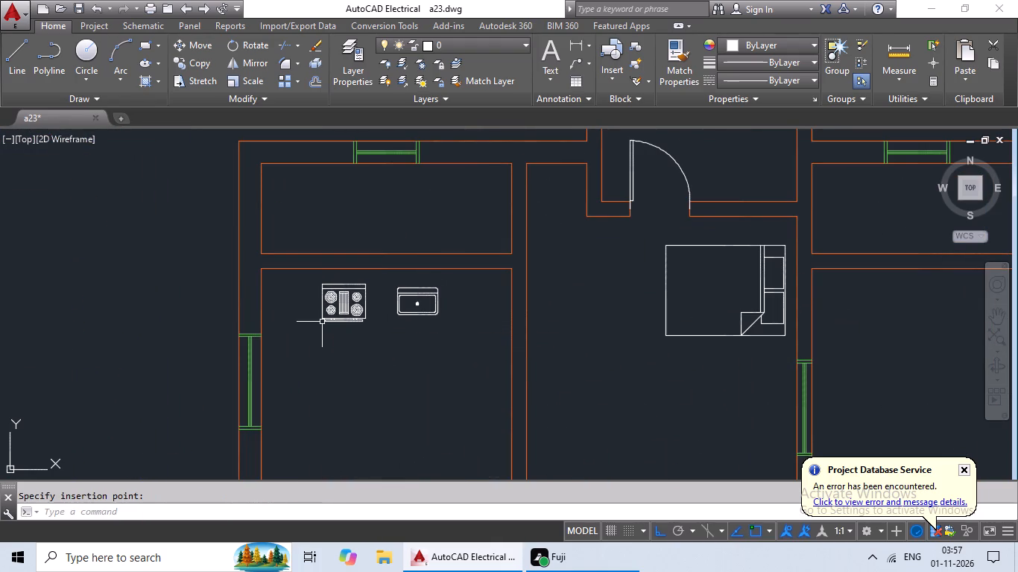
Paste another range-oven and sink pair near the north wall of the north-central kitchen, between the two northern bedrooms.
key("ctrl+v")
scroll(412, 320, "down", 1)
middle_click_drag(443, 335, 336, 326)
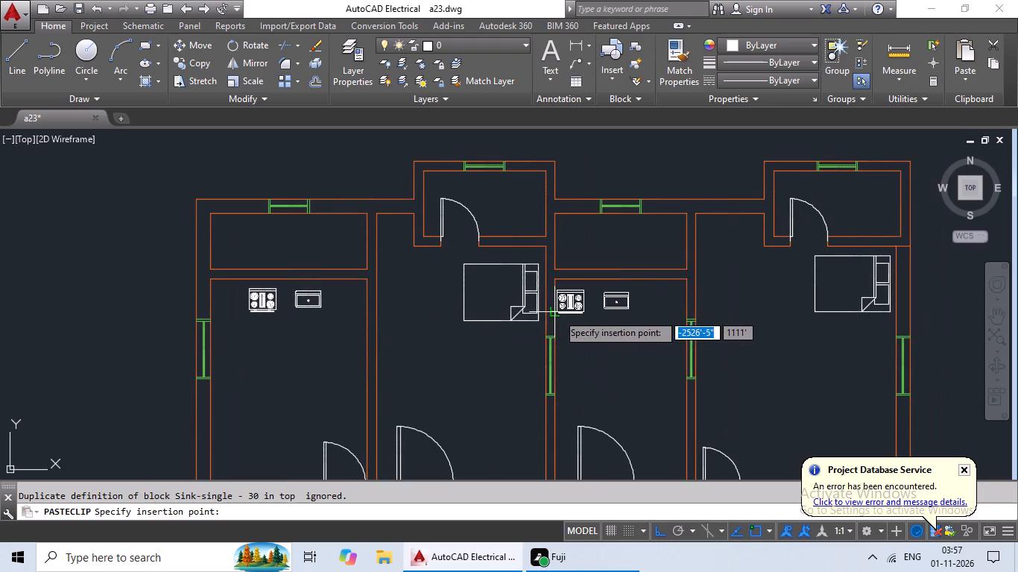
left_click(584, 311)
Delete all the loose furniture and fixture blocks lying outside the plan to its east.
scroll(618, 311, "down", 3)
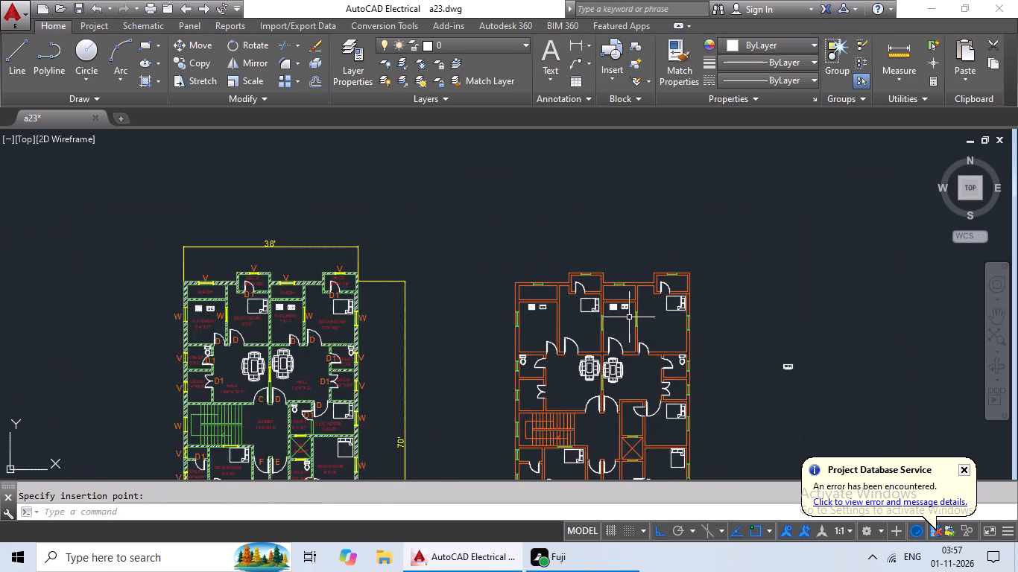
middle_click_drag(639, 337, 550, 272)
scroll(645, 321, "down", 1)
middle_click_drag(657, 330, 559, 274)
left_click_drag(684, 238, 644, 217)
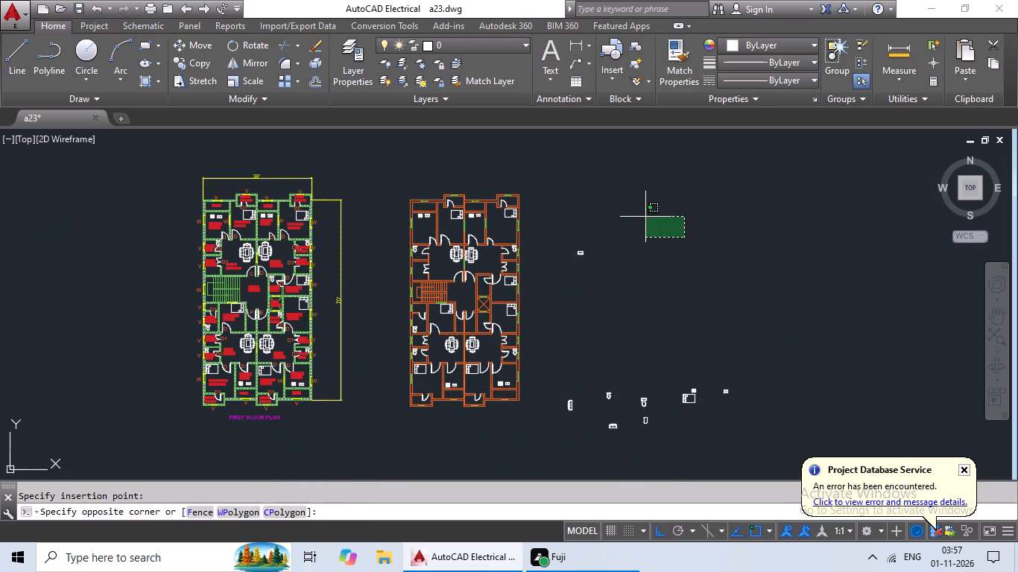
left_click_drag(644, 217, 785, 394)
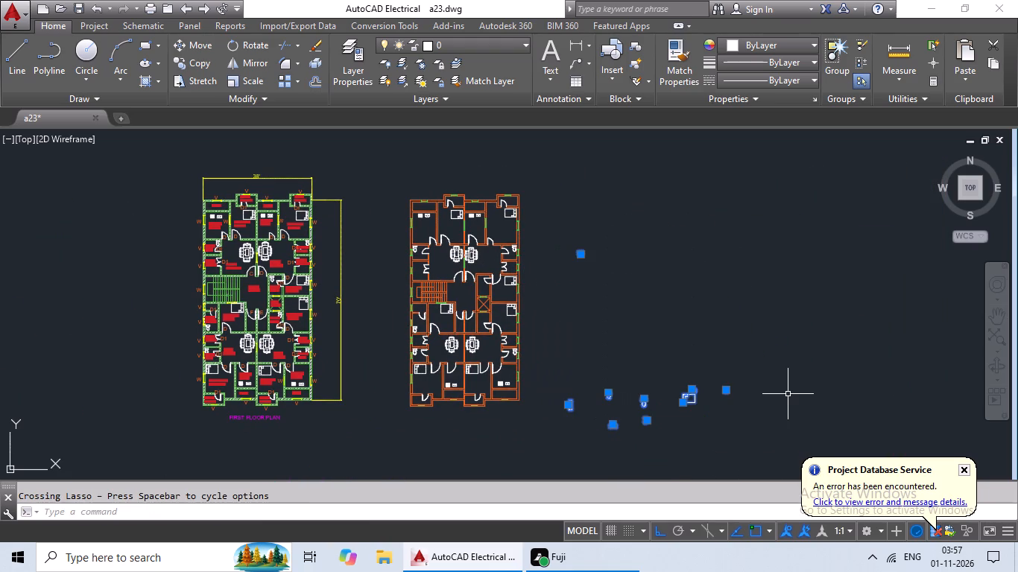
key("Delete")
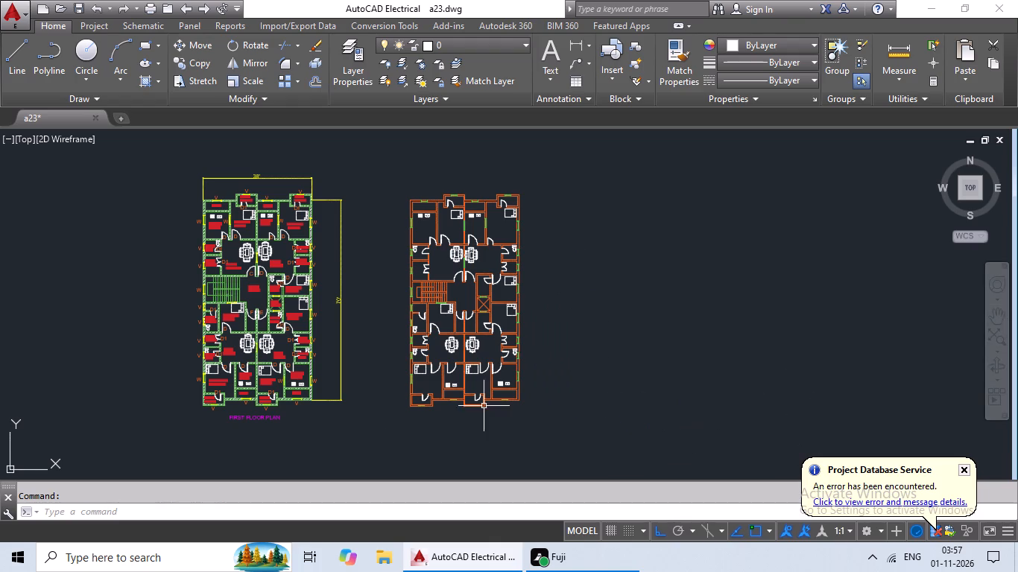
Start a multiline text box east of the orange plan with 9" text height and green colour.
scroll(279, 194, "up", 1)
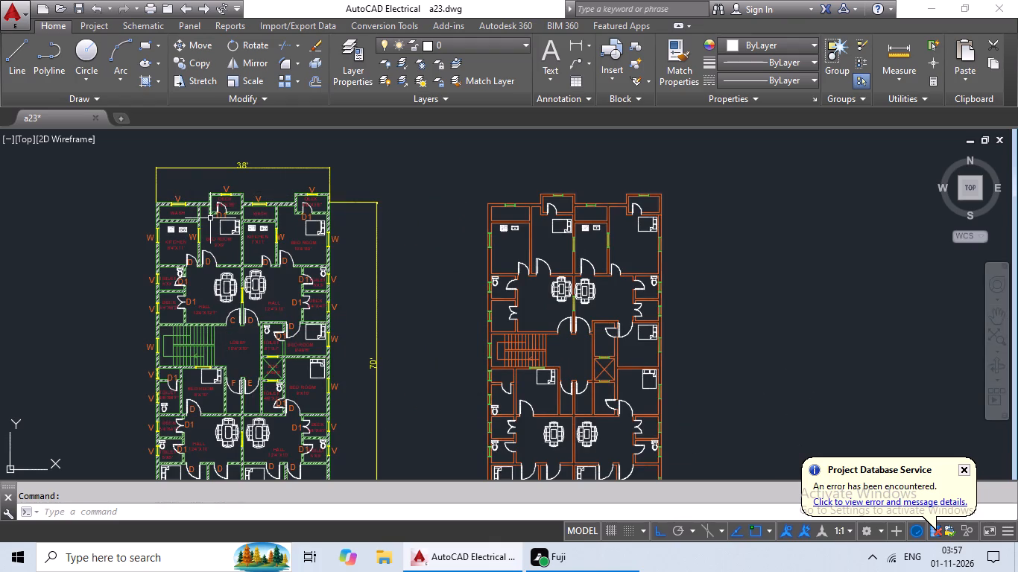
scroll(183, 212, "up", 2)
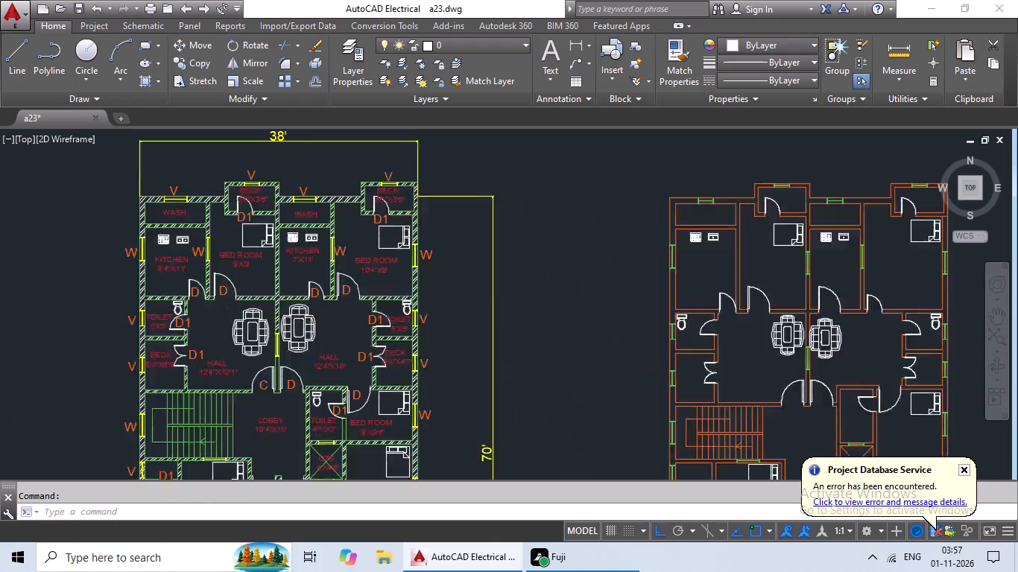
scroll(711, 352, "down", 2)
middle_click_drag(688, 349, 195, 266)
middle_click_drag(674, 252, 409, 255)
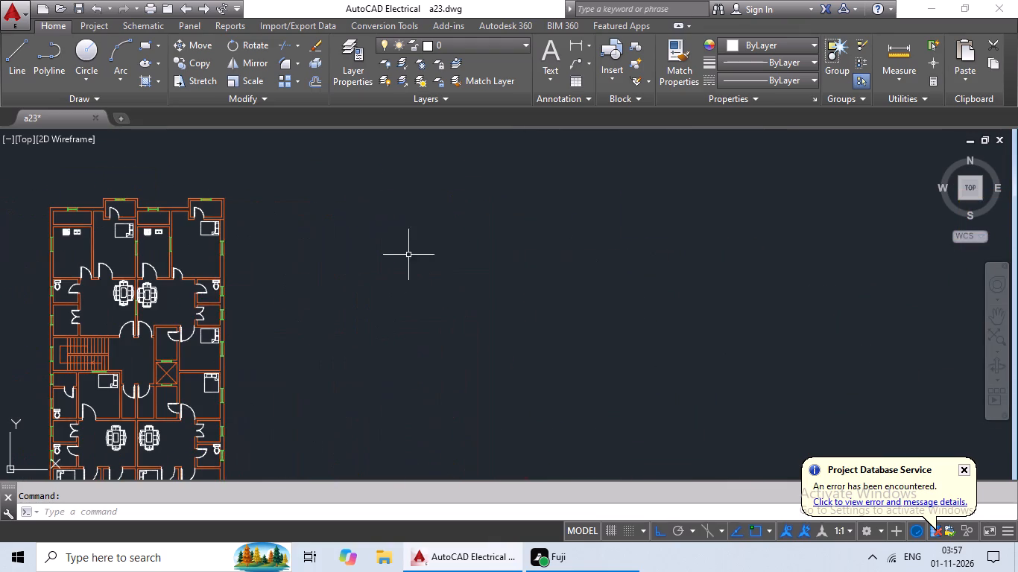
middle_click_drag(398, 264, 596, 269)
left_click(547, 58)
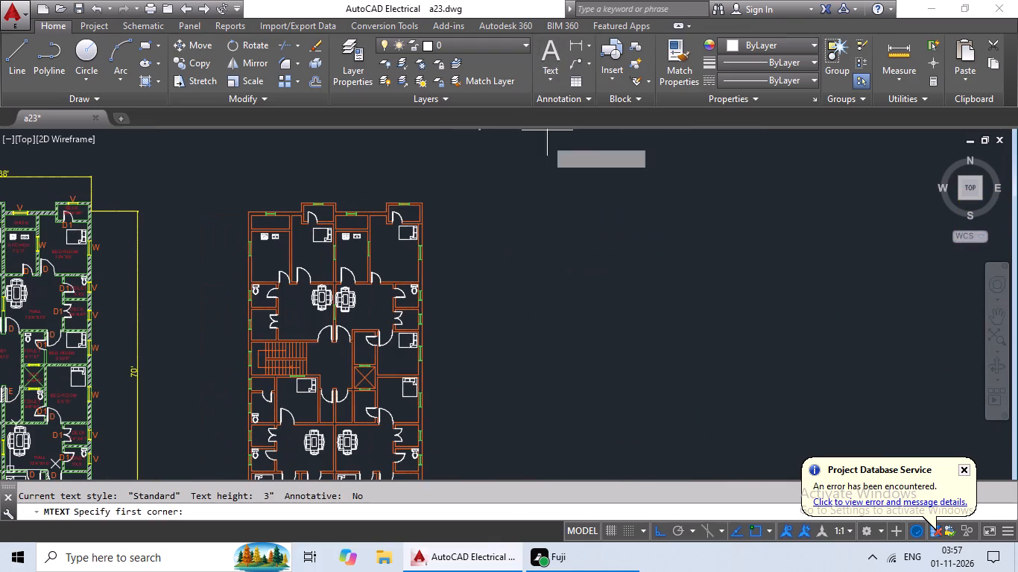
left_click_drag(530, 210, 543, 223)
left_click(824, 288)
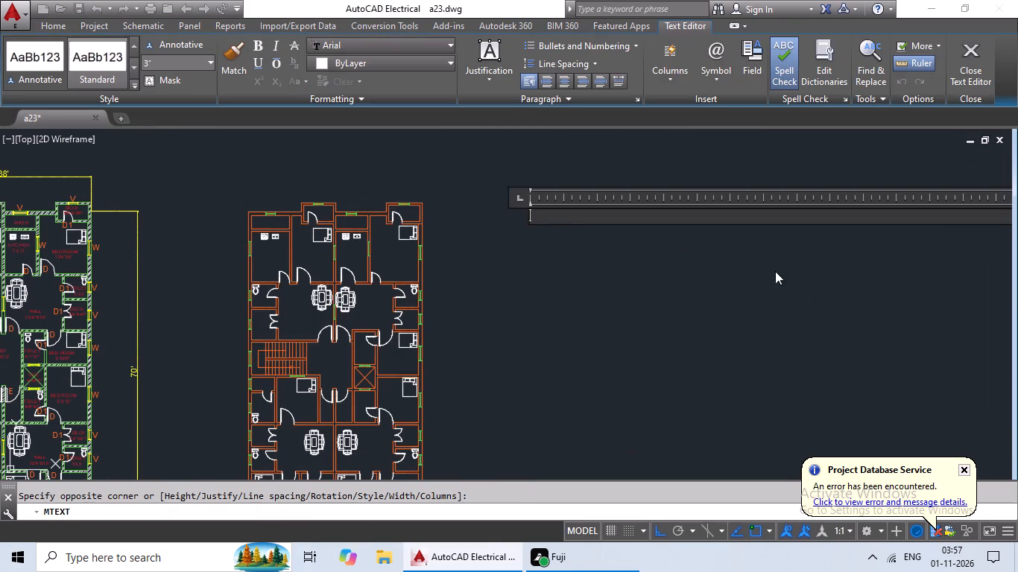
left_click(209, 61)
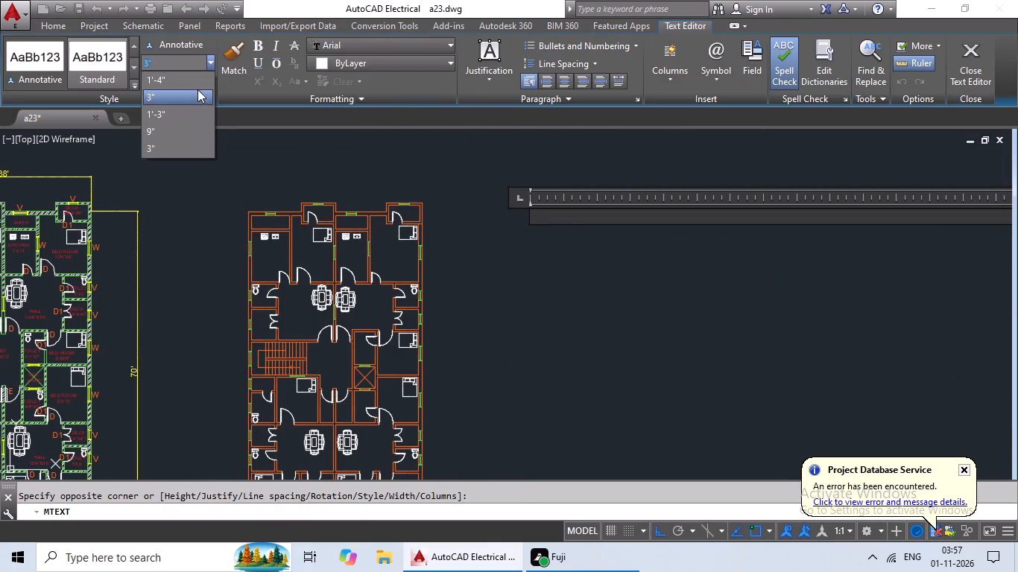
left_click(162, 130)
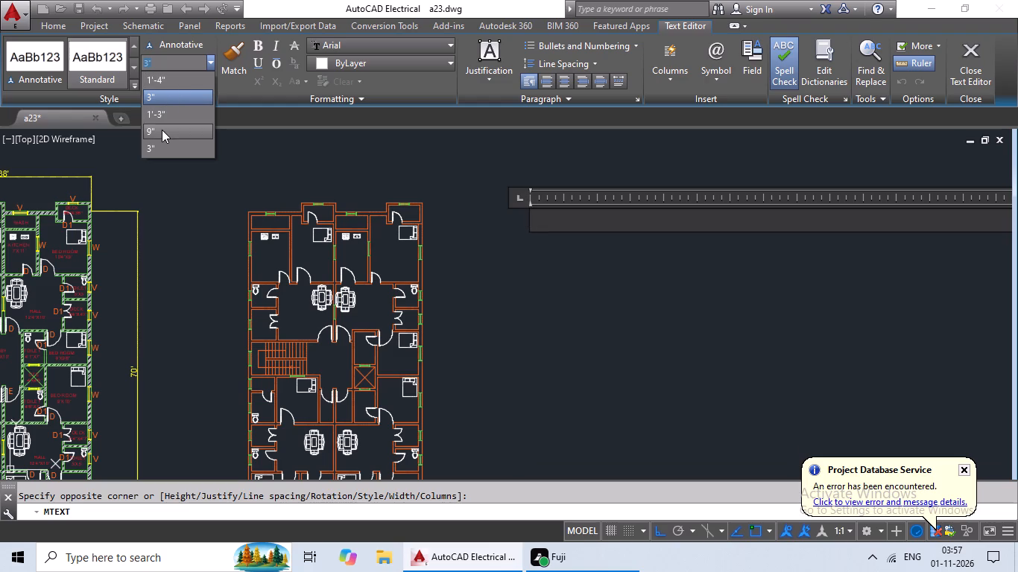
left_click(446, 60)
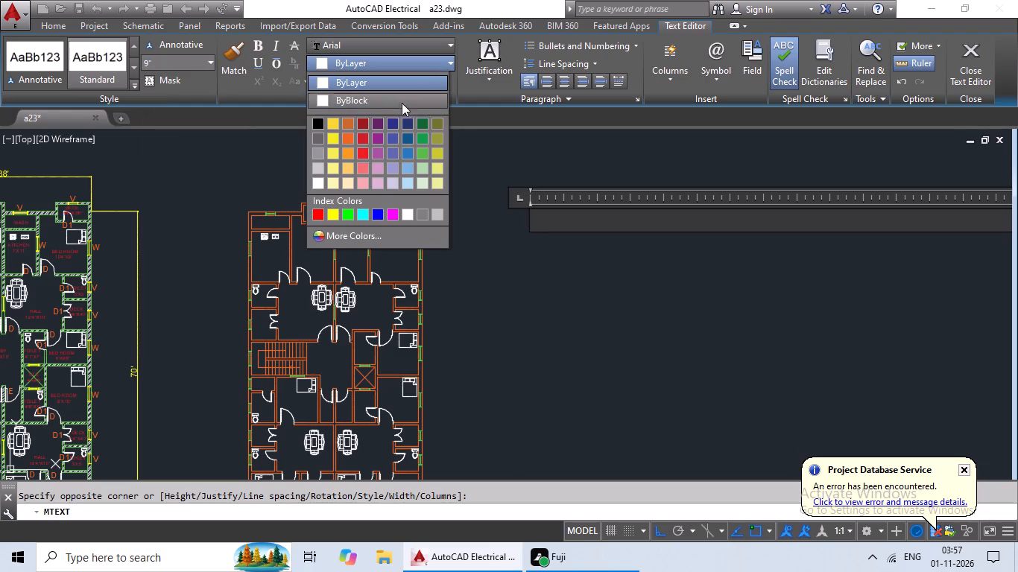
left_click(347, 207)
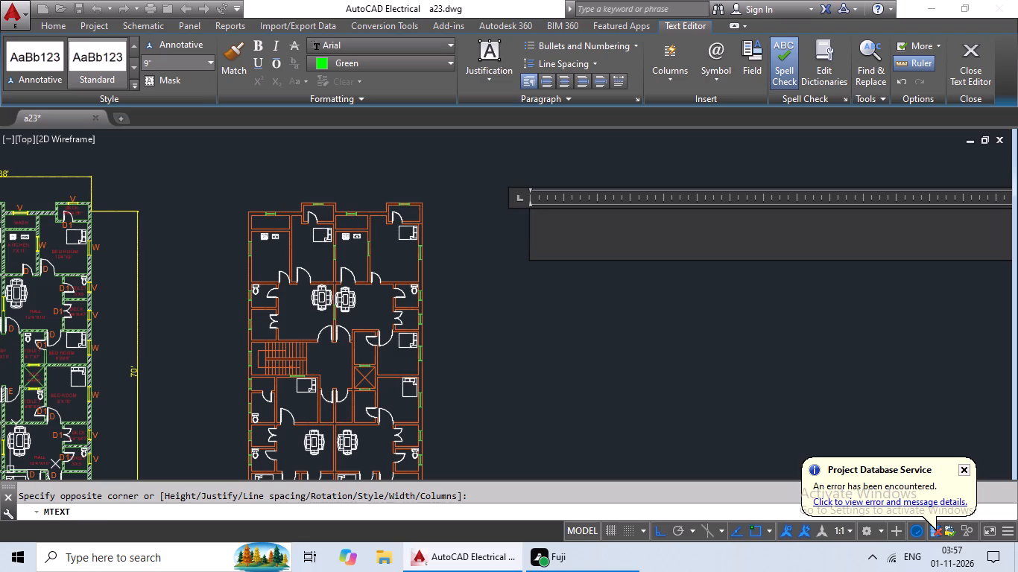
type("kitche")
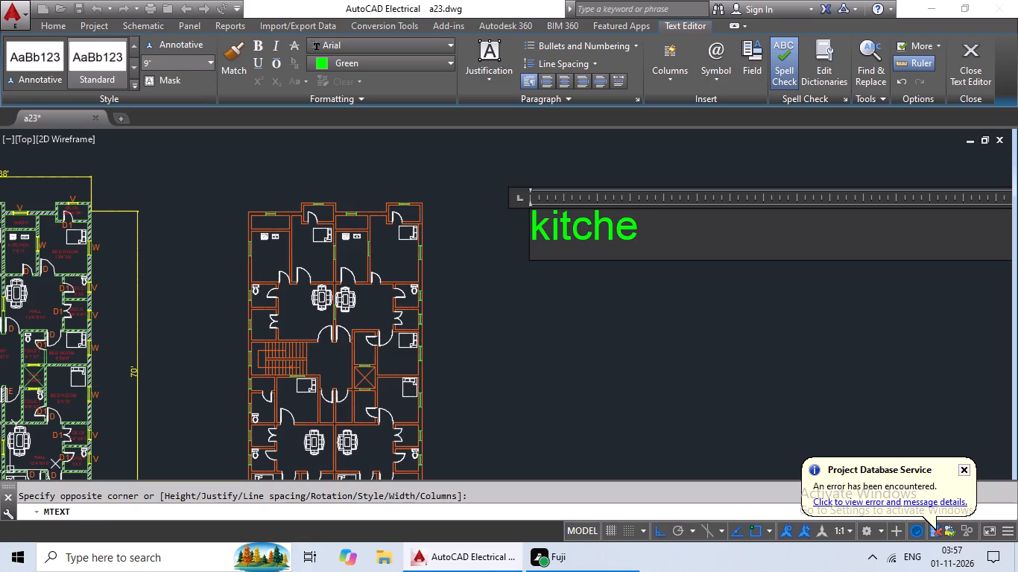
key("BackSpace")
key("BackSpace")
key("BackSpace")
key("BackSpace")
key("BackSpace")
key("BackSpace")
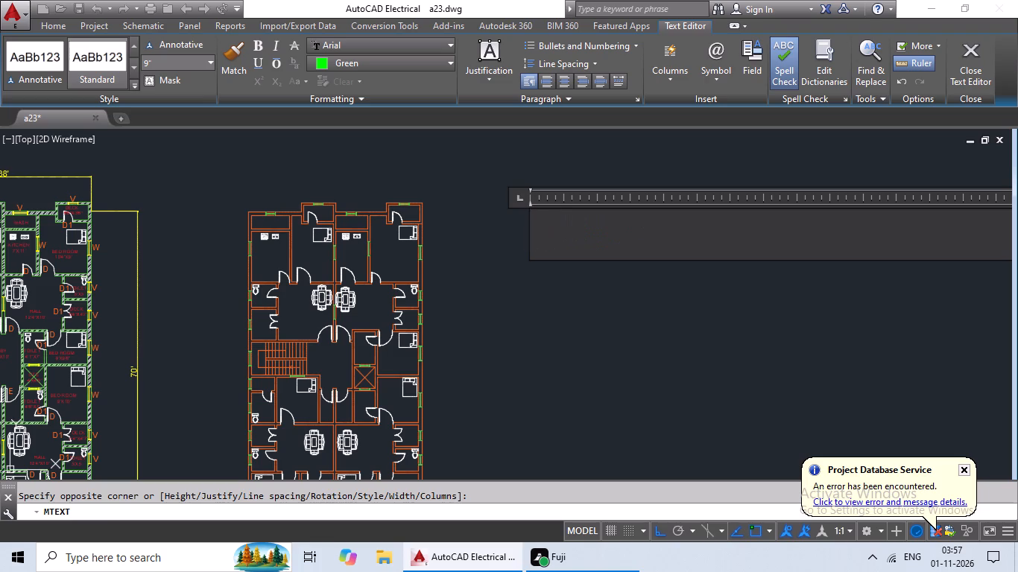
Examine the room labels in the northern part of the hatched reference plan and compare them with the unlabelled orange plan.
middle_click_drag(189, 259, 396, 296)
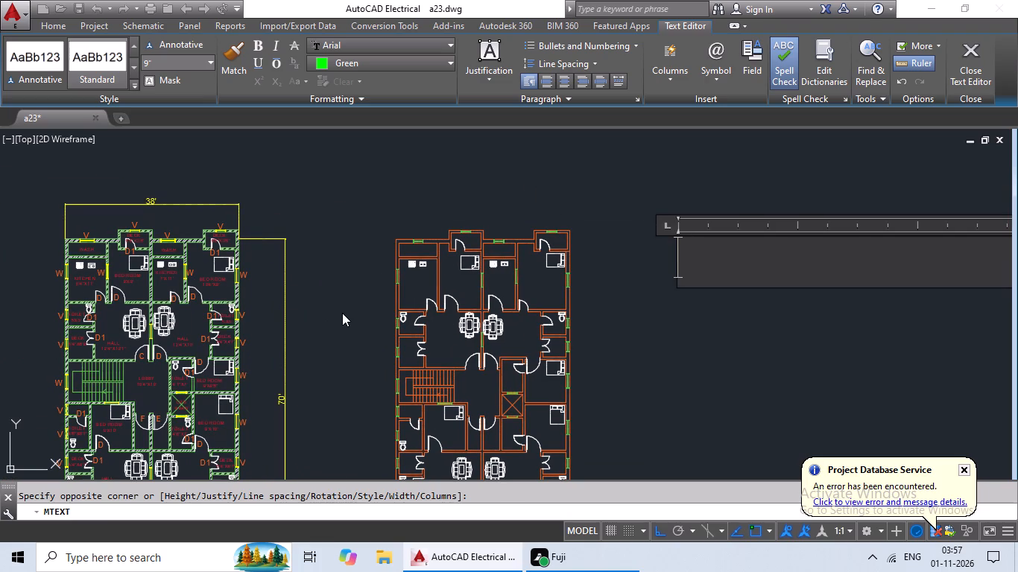
scroll(139, 290, "up", 1)
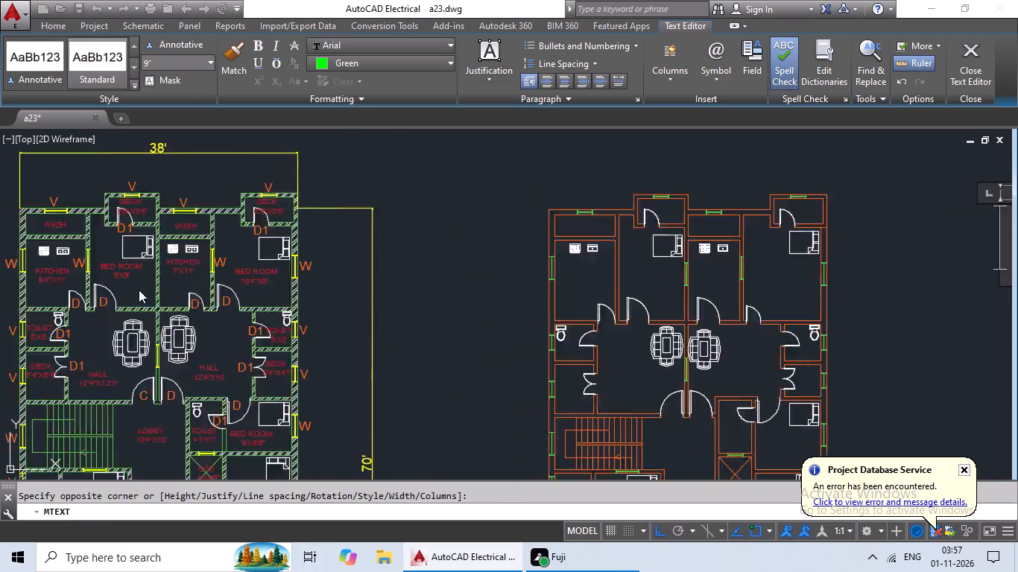
scroll(139, 290, "up", 1)
middle_click_drag(136, 288, 256, 288)
scroll(634, 303, "down", 1)
middle_click_drag(616, 302, 437, 275)
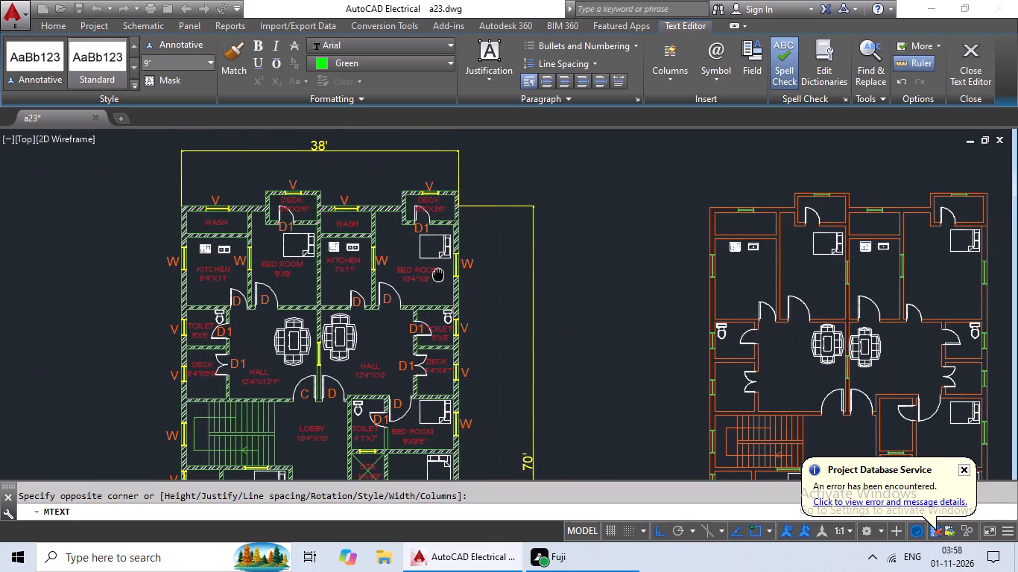
middle_click_drag(437, 275, 431, 276)
middle_click_drag(498, 276, 166, 210)
middle_click_drag(883, 239, 329, 250)
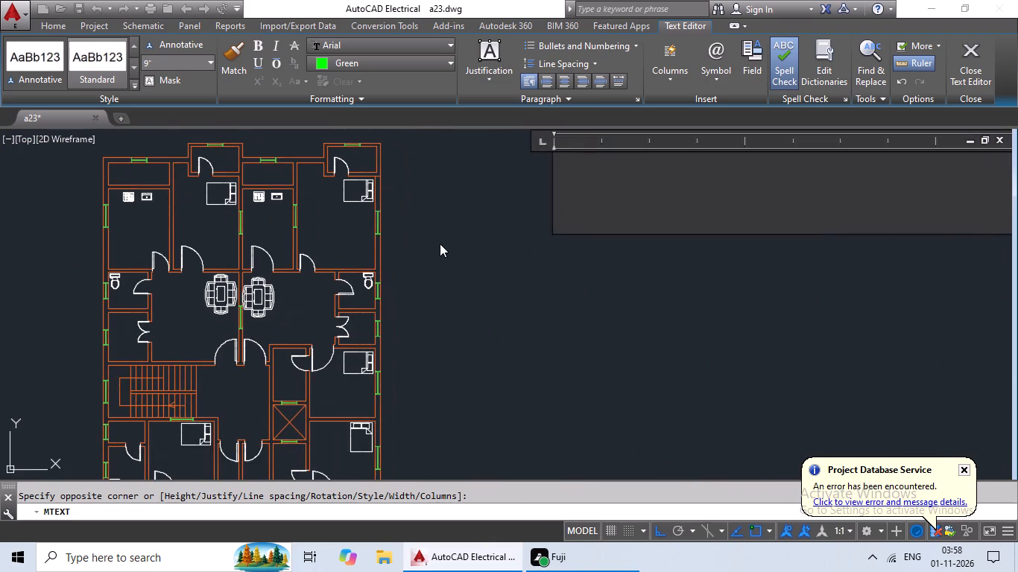
middle_click_drag(469, 261, 324, 320)
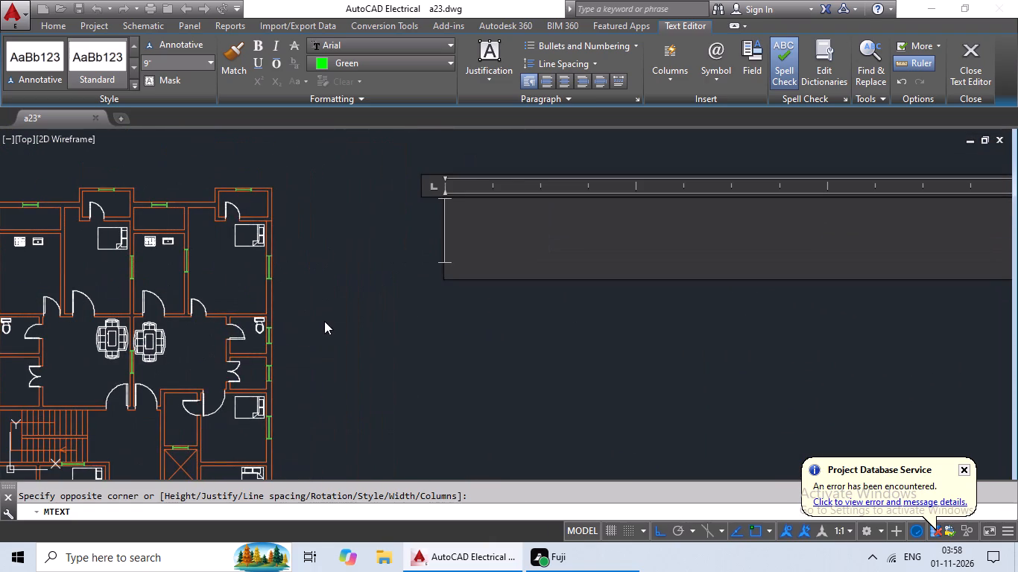
Write the label KITCHEN with 8'4"X11' centred by a leading space on the second line, and finish the text.
type("ki")
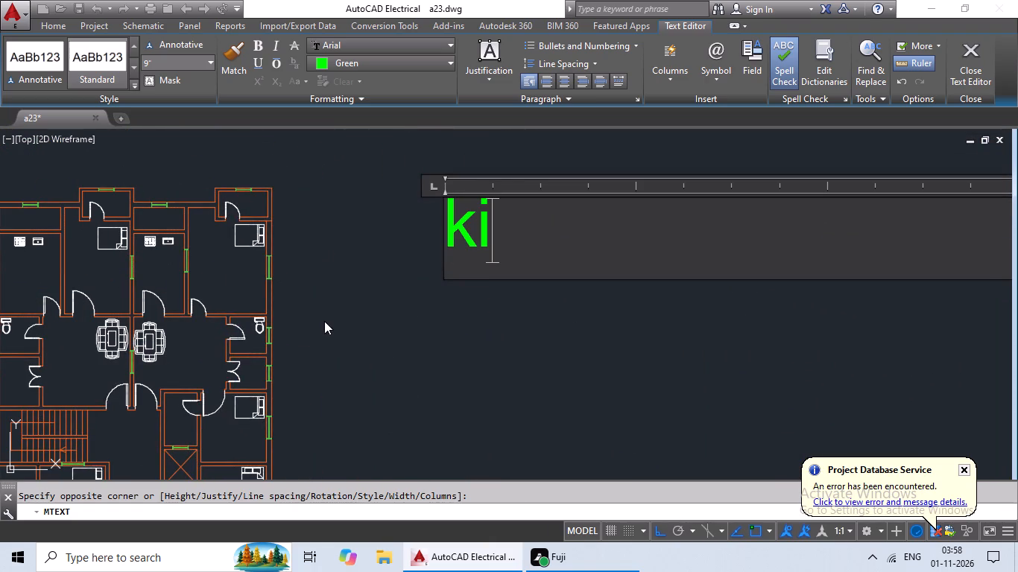
key("BackSpace")
key("BackSpace")
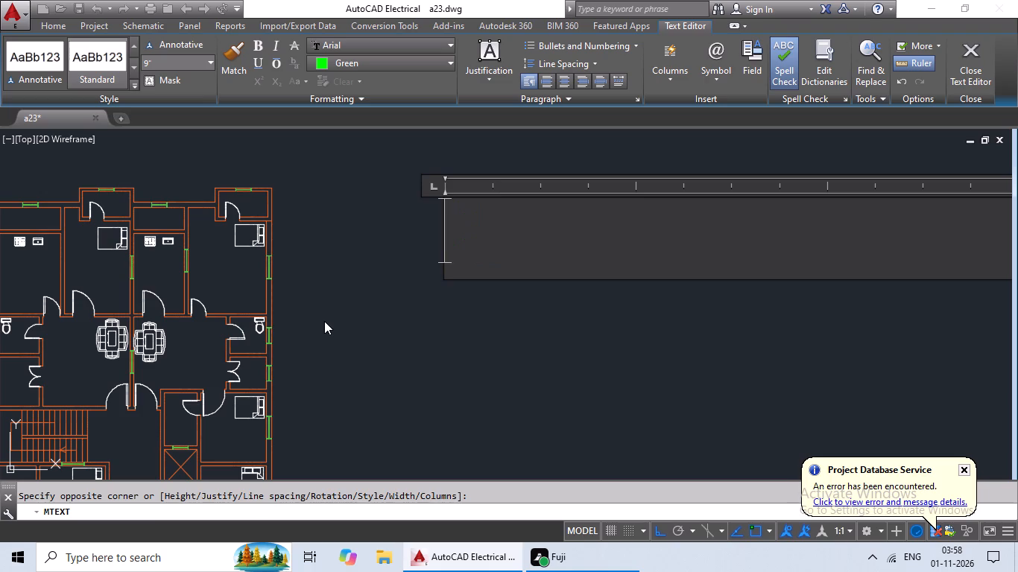
type("KI")
type("TCHE")
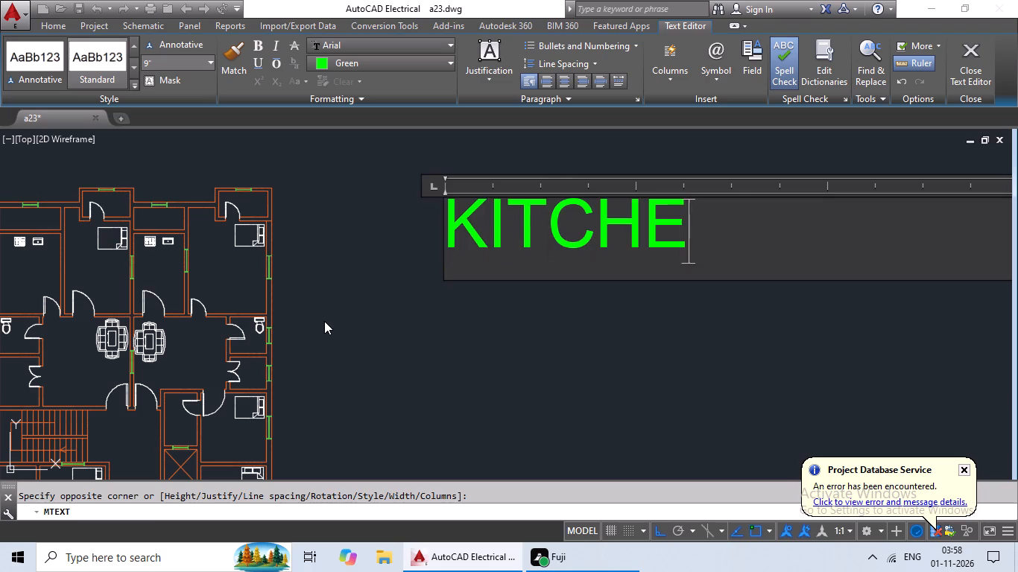
key("shift+n")
key("Return")
type("8'4\"")
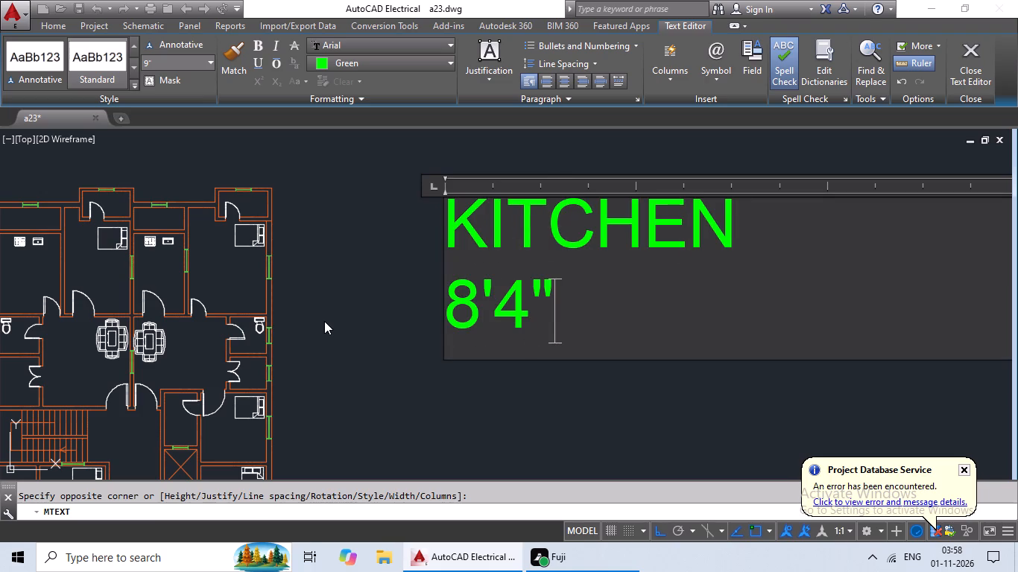
key("shift+x")
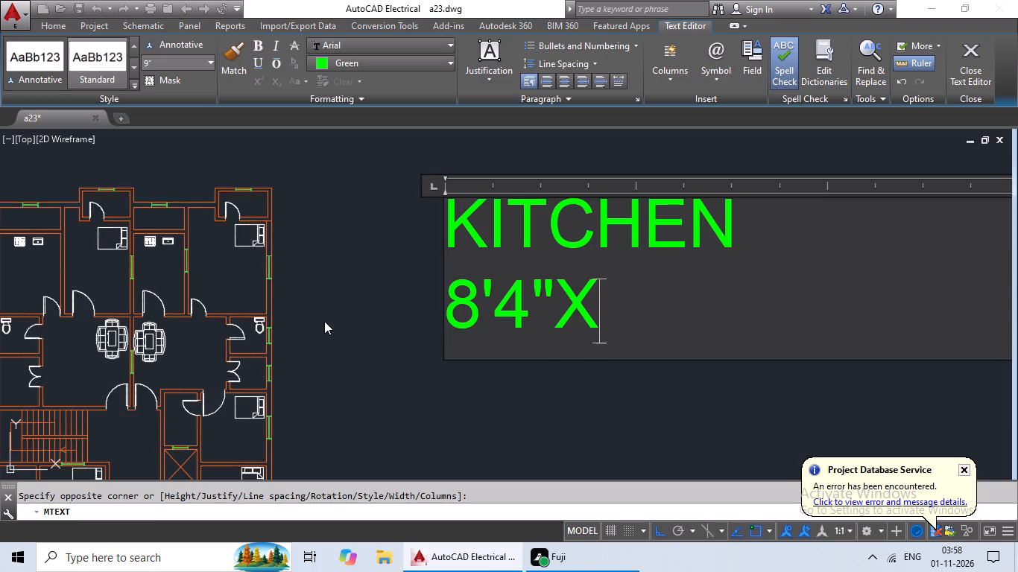
type("11'")
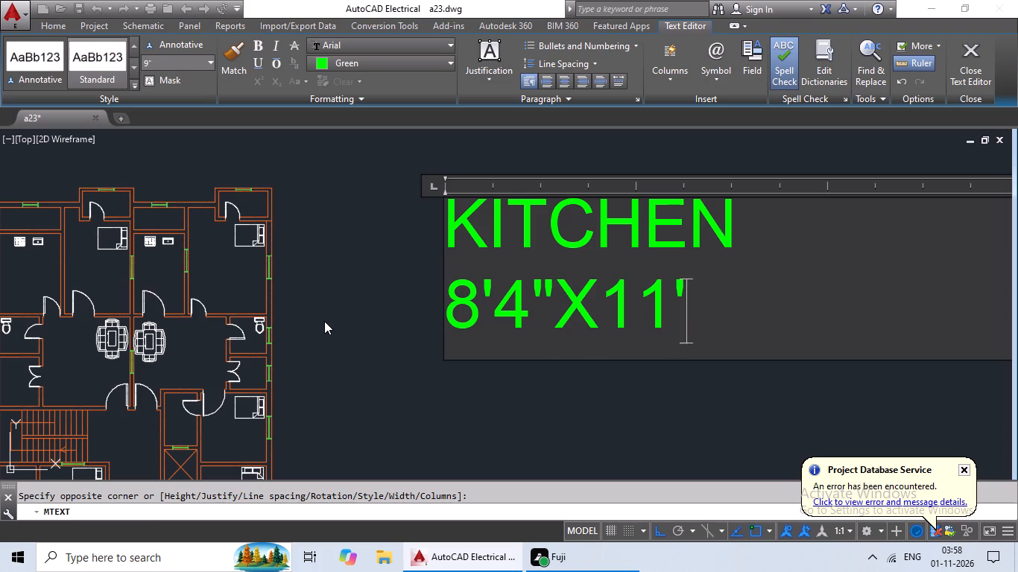
left_click(449, 287)
key("space")
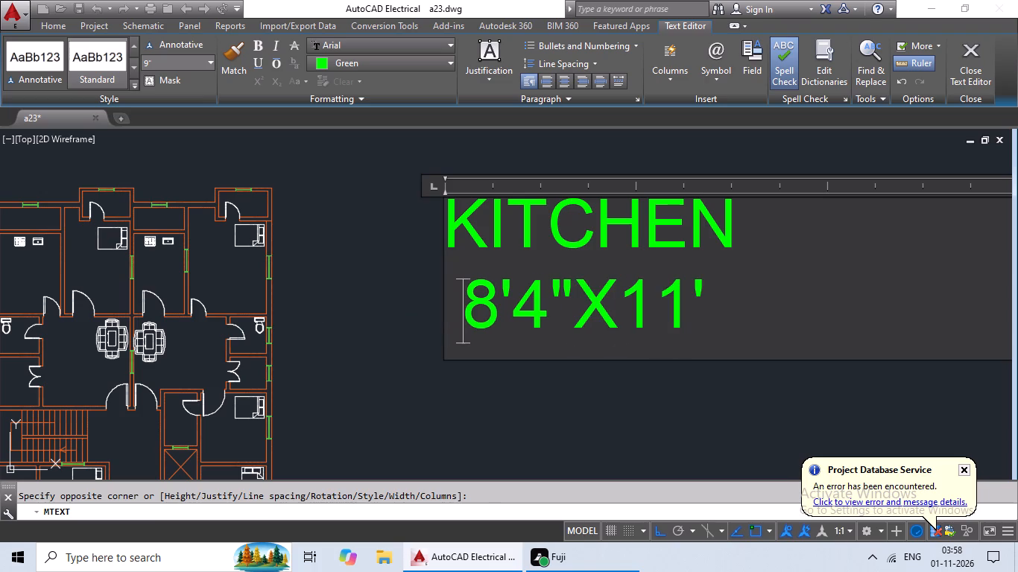
left_click(498, 387)
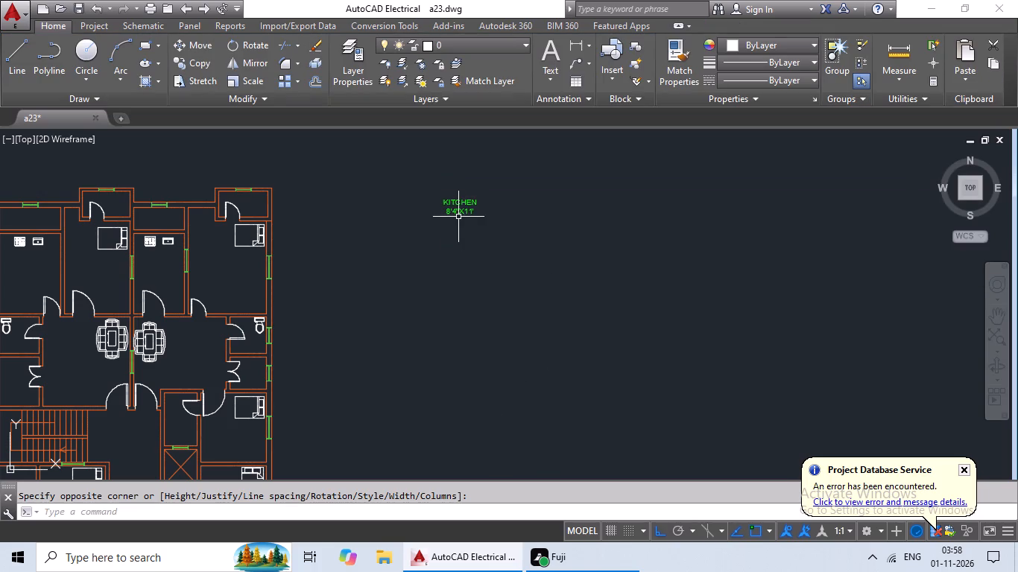
Copy the KITCHEN 8'4"X11' label and paste it into the northwest kitchen of the orange plan, below the range-oven and sink.
left_click(459, 214)
key("ctrl+c")
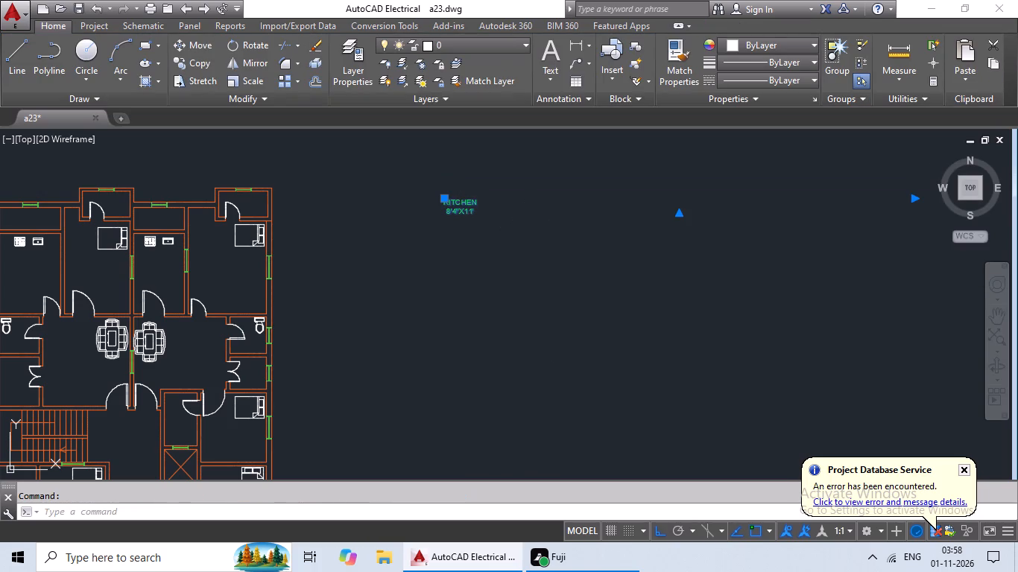
key("ctrl+v")
scroll(475, 261, "down", 1, "ctrl")
middle_click_drag(472, 268, 655, 334)
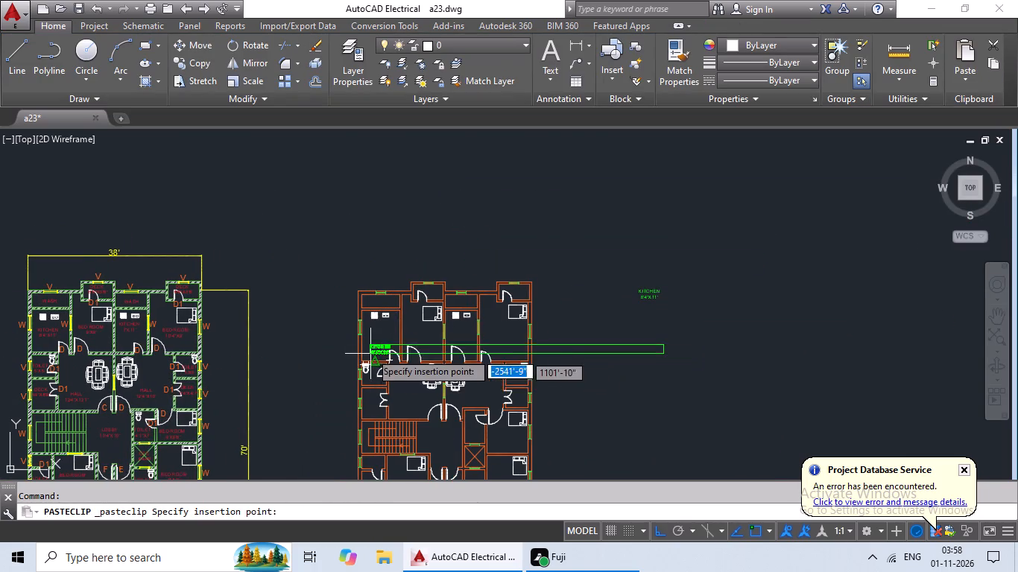
scroll(368, 345, "up", 5)
scroll(375, 322, "down", 1)
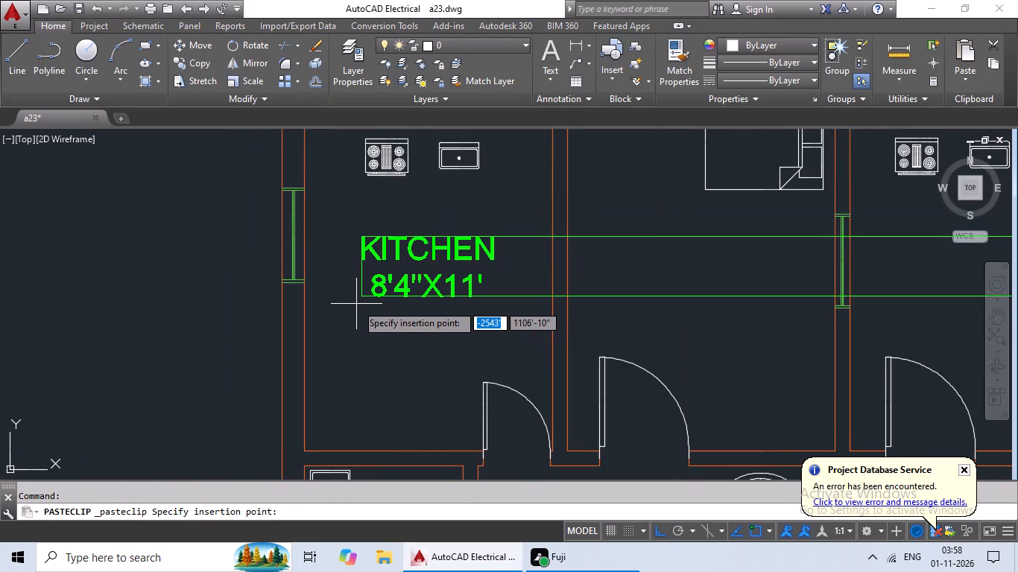
left_click(353, 302)
Paste another copy of the kitchen label into the bedroom just east of the northwest kitchen, below the bed.
key("ctrl+v")
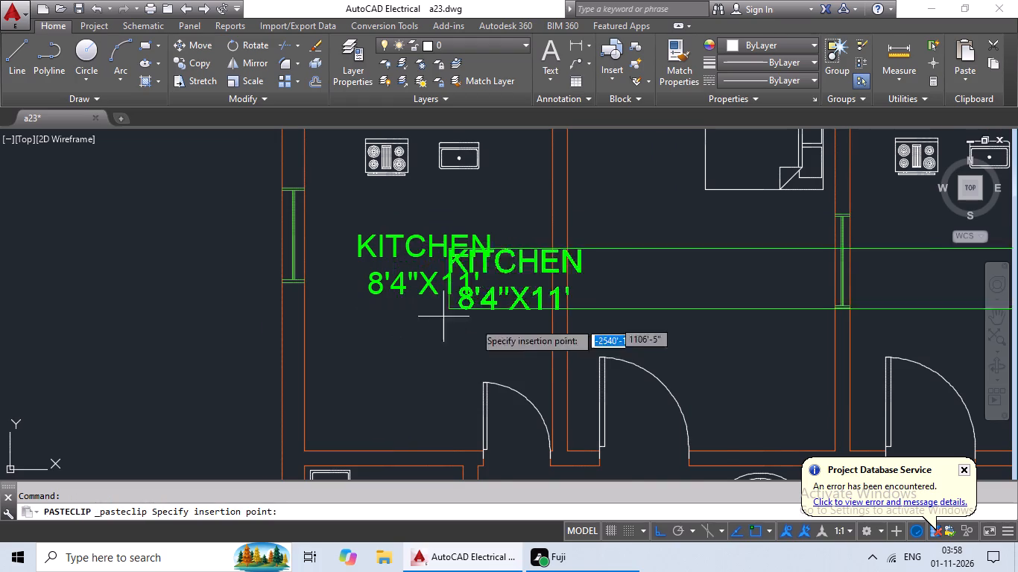
scroll(510, 318, "down", 1, "ctrl")
middle_click_drag(587, 320, 448, 326)
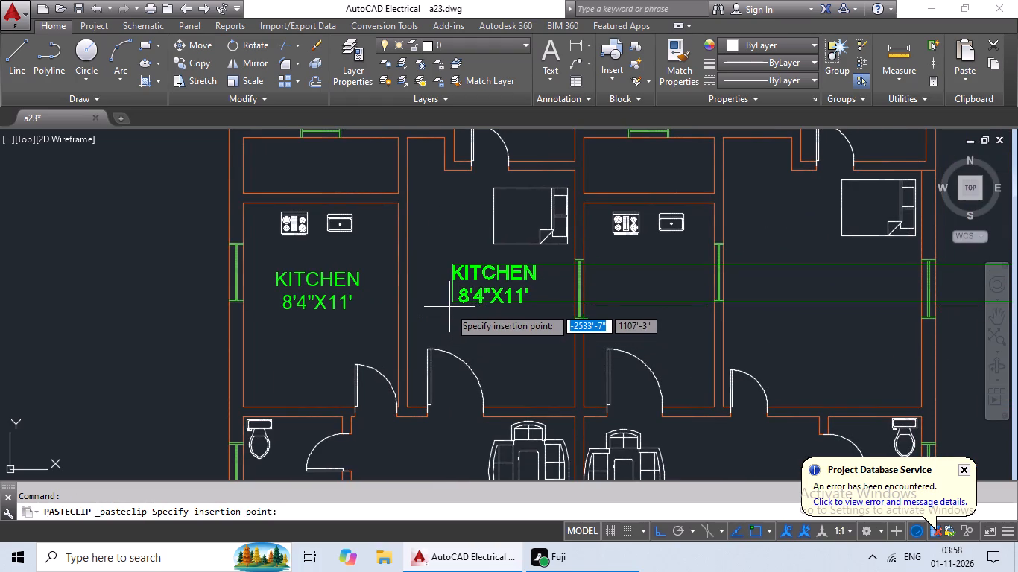
left_click(452, 309)
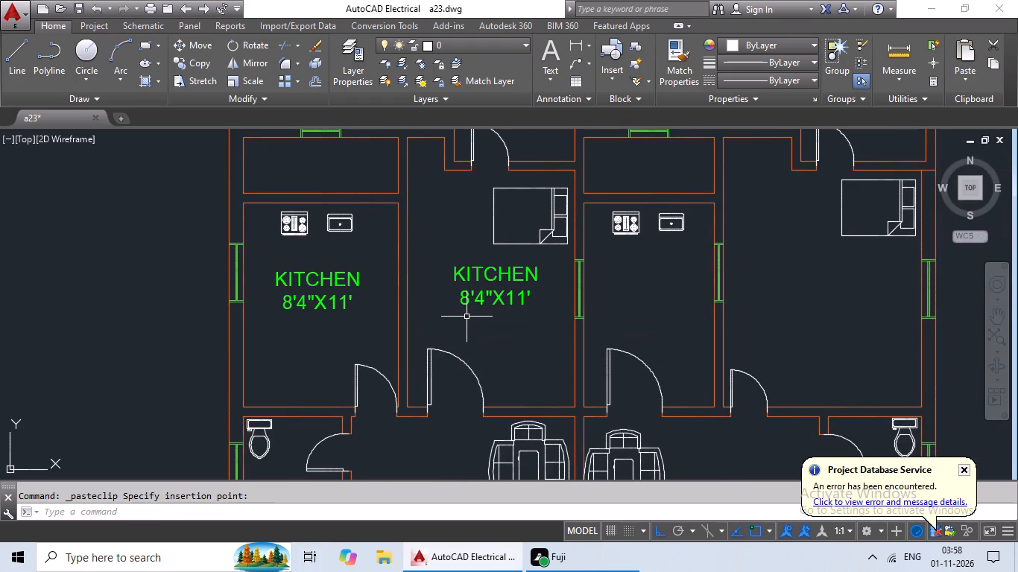
Paste copies of the kitchen label into the wash area north of the northwest kitchen and the projecting deck east of it.
key("ctrl+v")
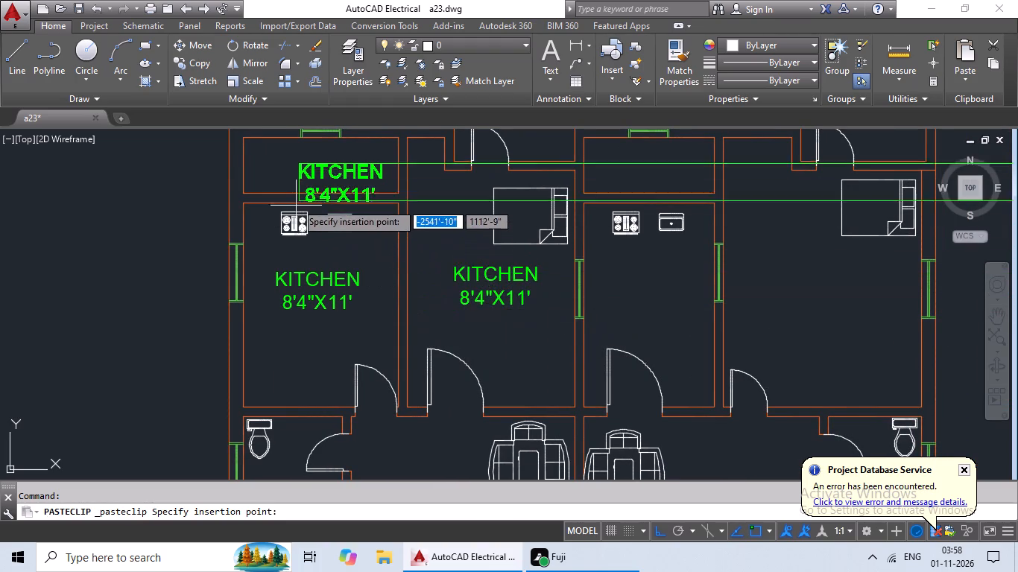
middle_click_drag(293, 196, 283, 278)
left_click(268, 267)
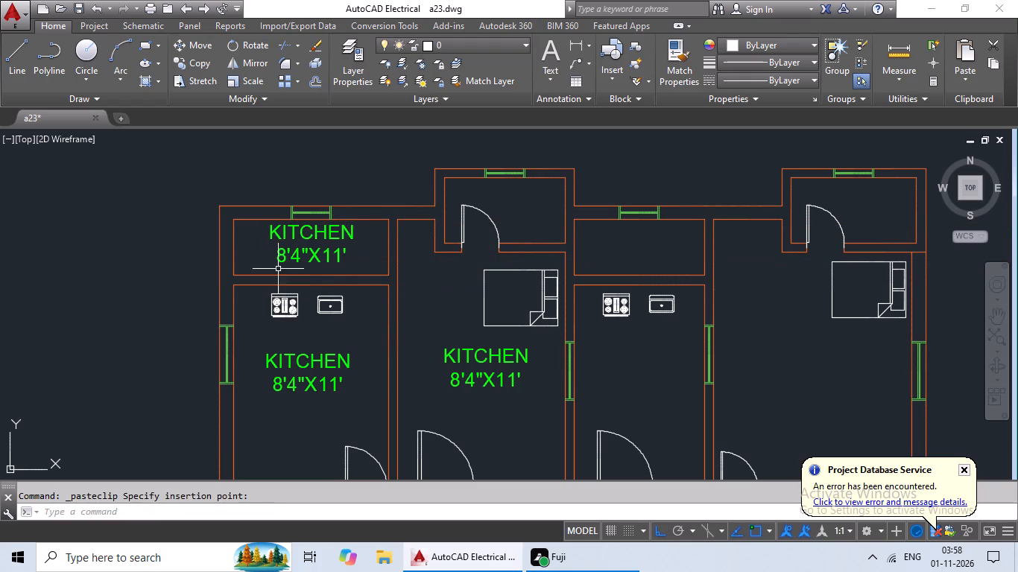
key("ctrl+v")
middle_click_drag(497, 232, 450, 308)
middle_click(450, 308)
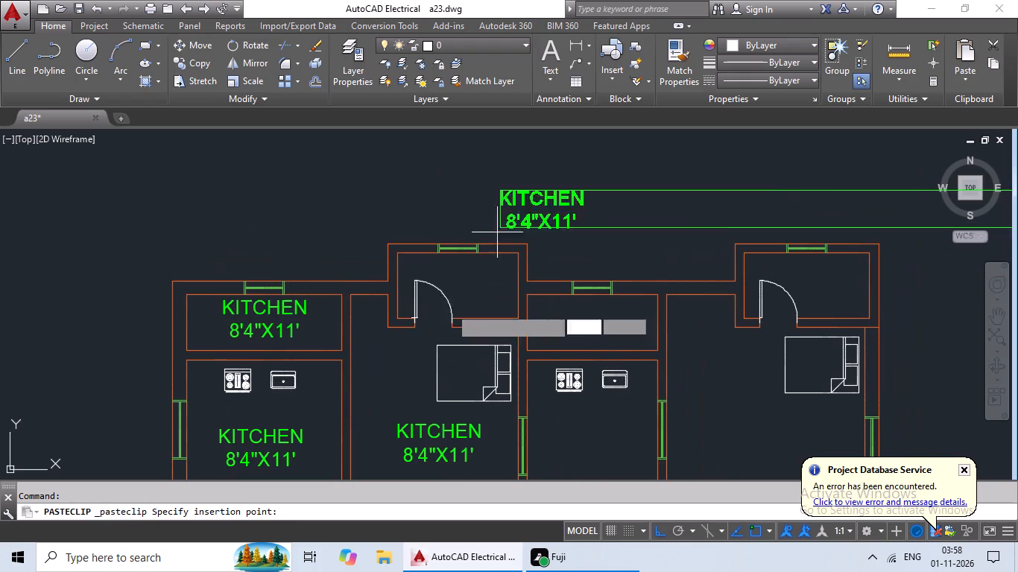
scroll(413, 298, "up", 1)
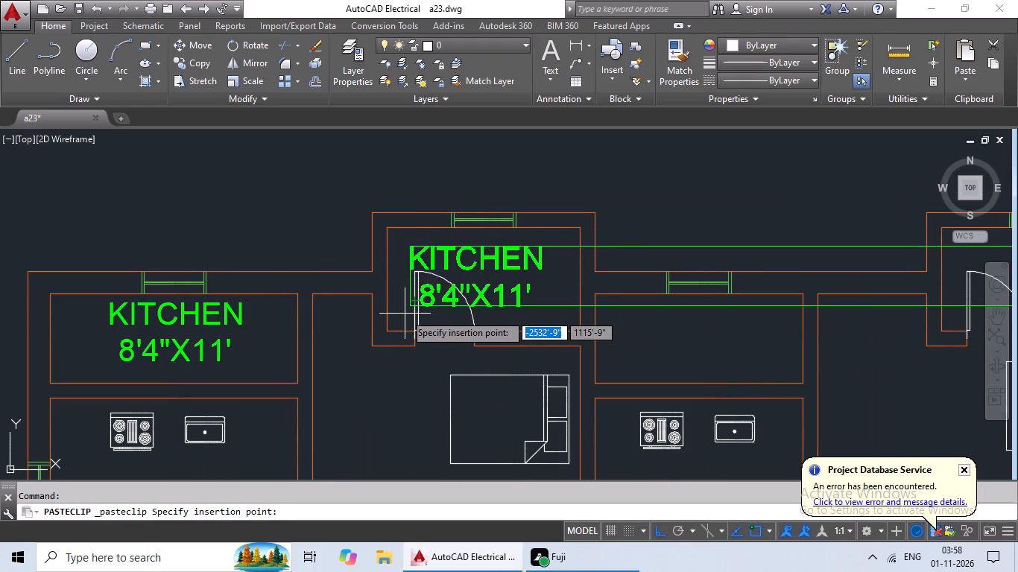
left_click(408, 310)
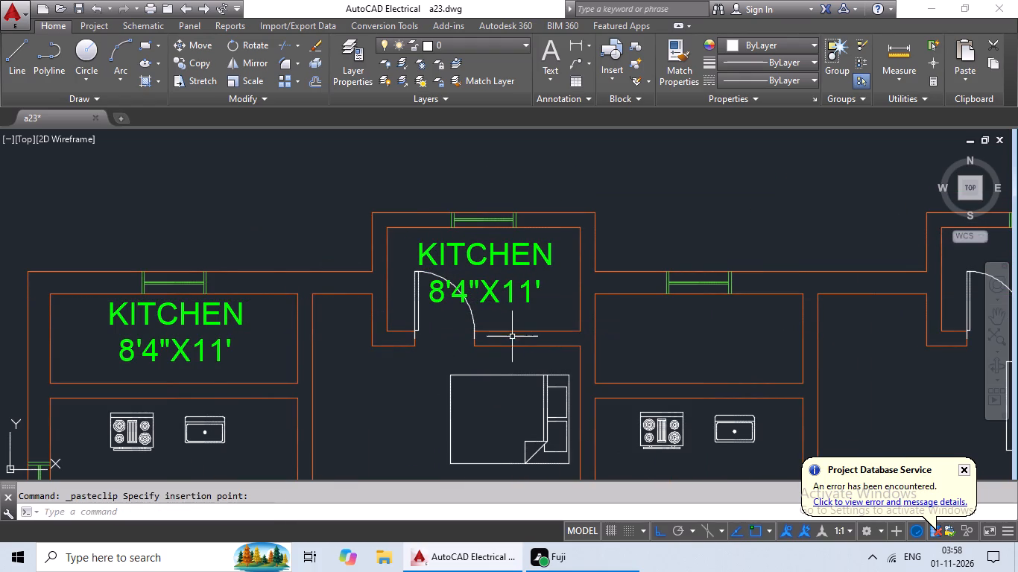
Paste copies of the kitchen label into the wash area above the north-central kitchen and into the northeast deck.
key("ctrl+v")
scroll(570, 354, "down", 2, "ctrl")
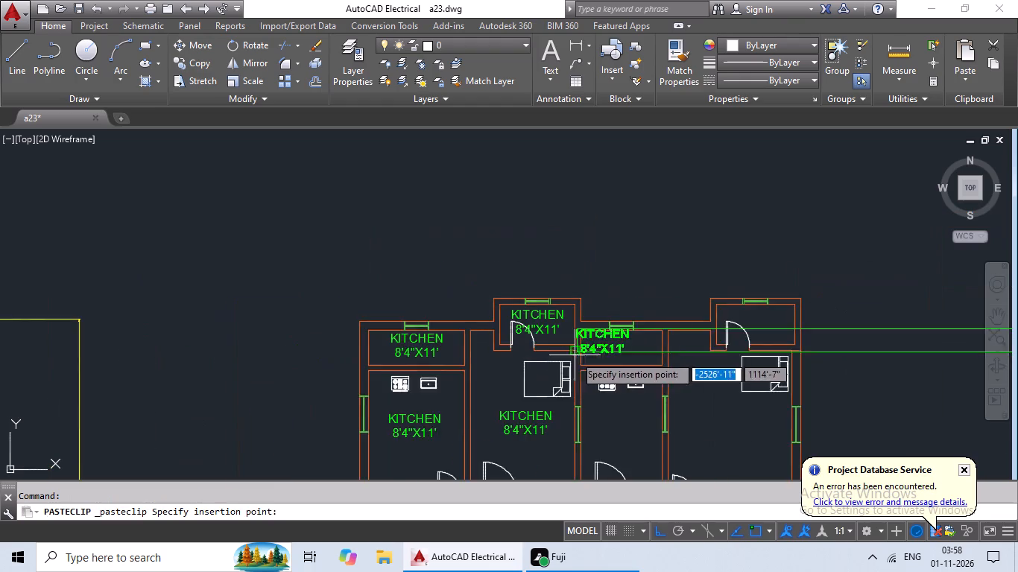
middle_click_drag(575, 355, 449, 336)
scroll(474, 341, "up", 3)
left_click(444, 347)
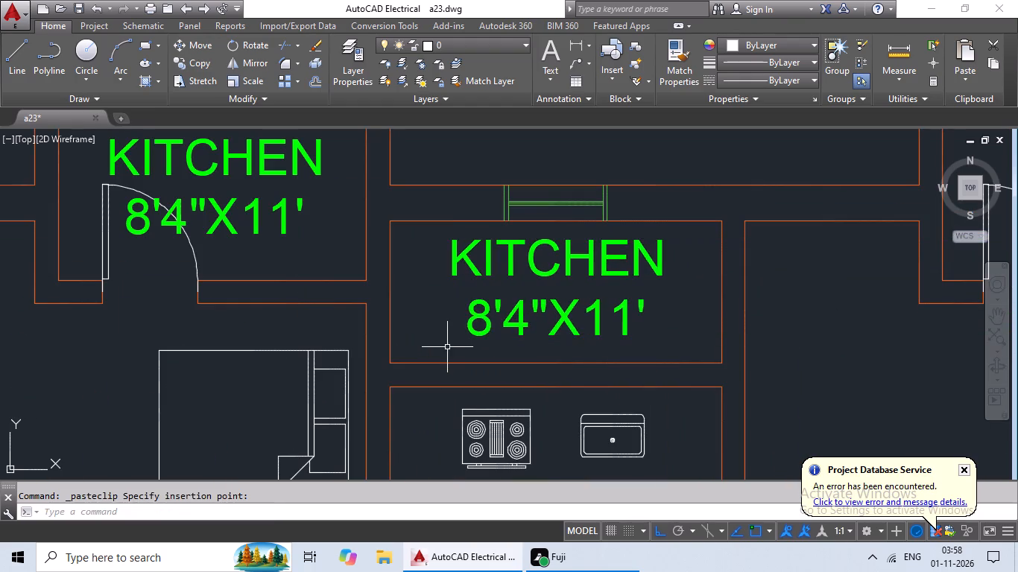
scroll(602, 343, "down", 1)
middle_click_drag(603, 342, 410, 318)
key("ctrl+v")
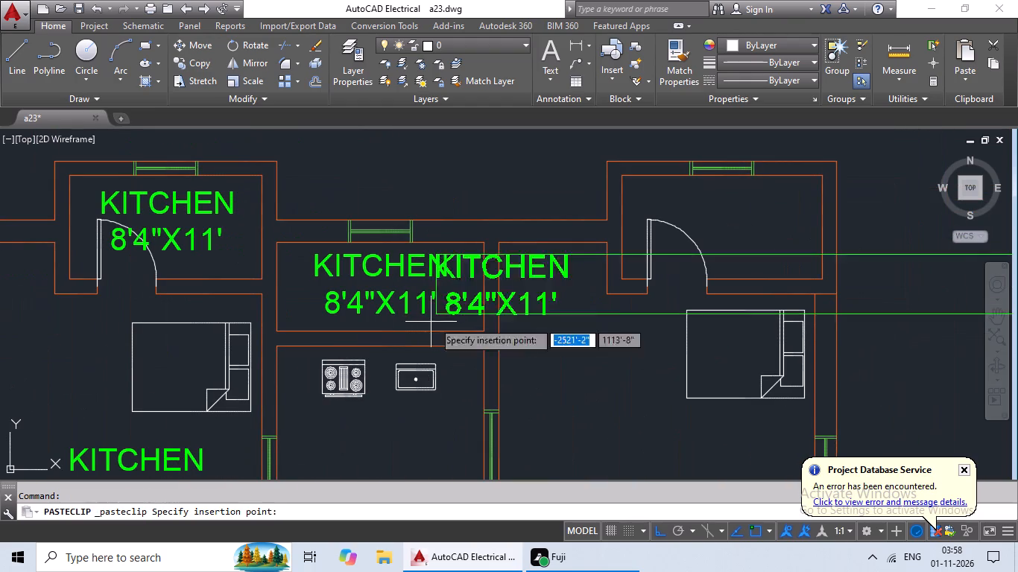
scroll(578, 339, "down", 1, "ctrl")
middle_click_drag(574, 337, 489, 354)
scroll(548, 299, "up", 1)
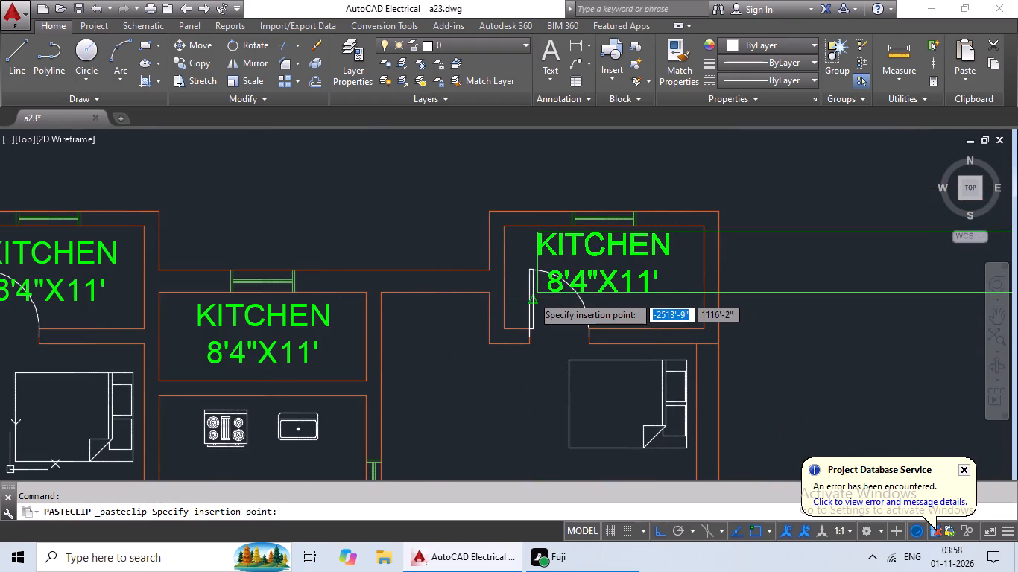
left_click(531, 295)
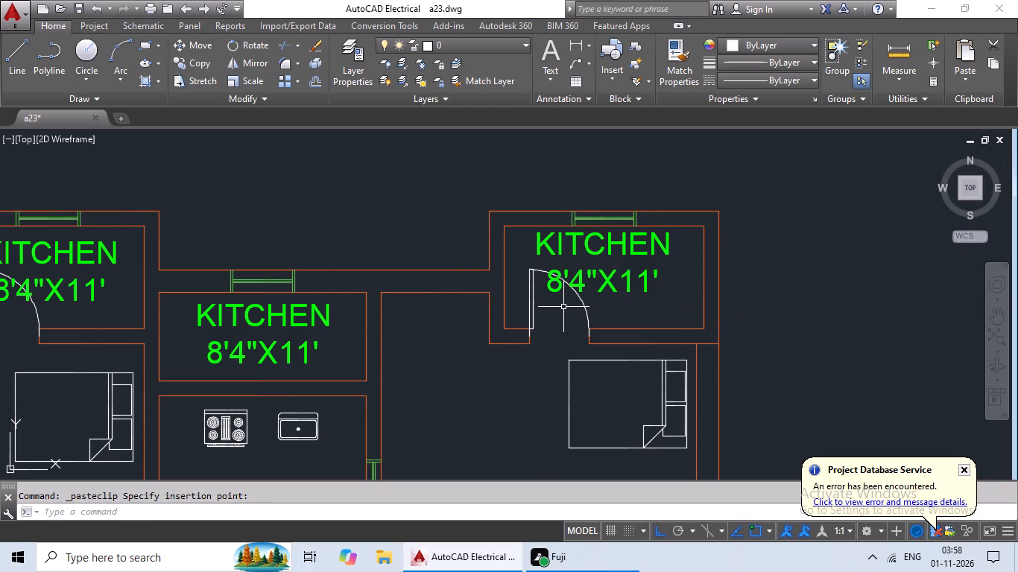
Paste copies of the kitchen label into the north-central kitchen and the northeast bedroom.
key("ctrl+v")
scroll(562, 323, "down", 1, "ctrl")
middle_click_drag(548, 342, 566, 255)
middle_click_drag(533, 349, 559, 287)
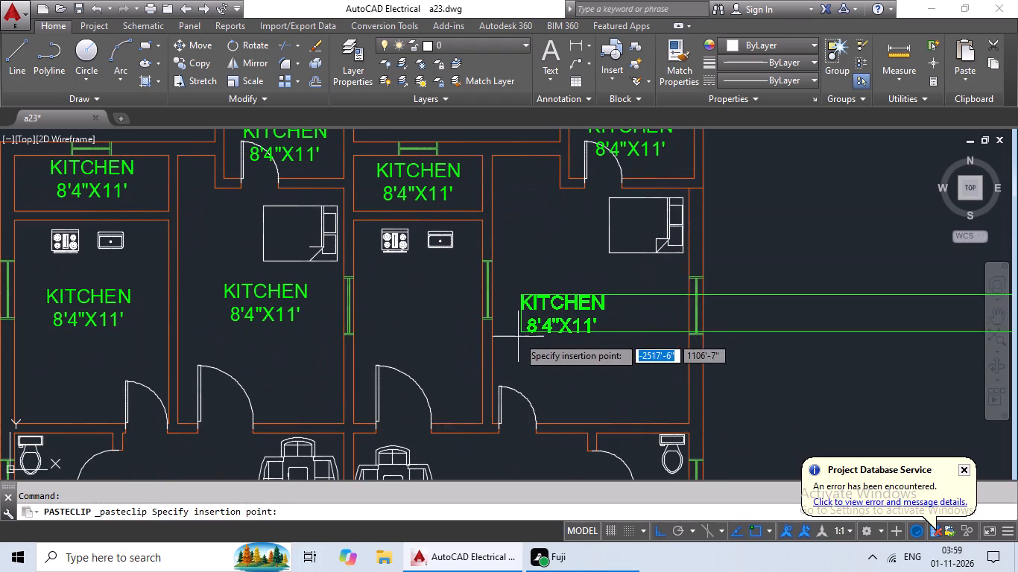
left_click(368, 331)
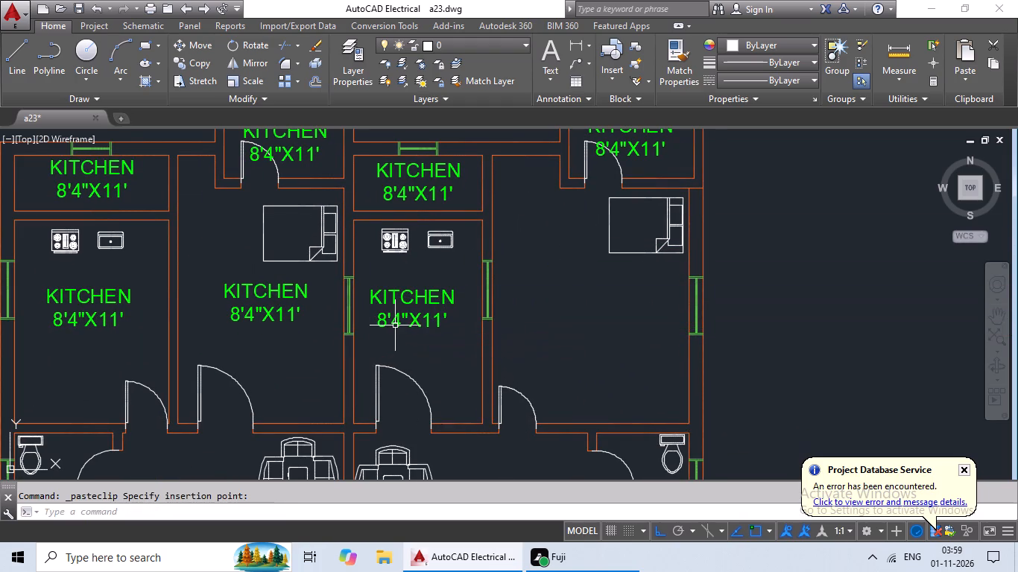
key("ctrl+v")
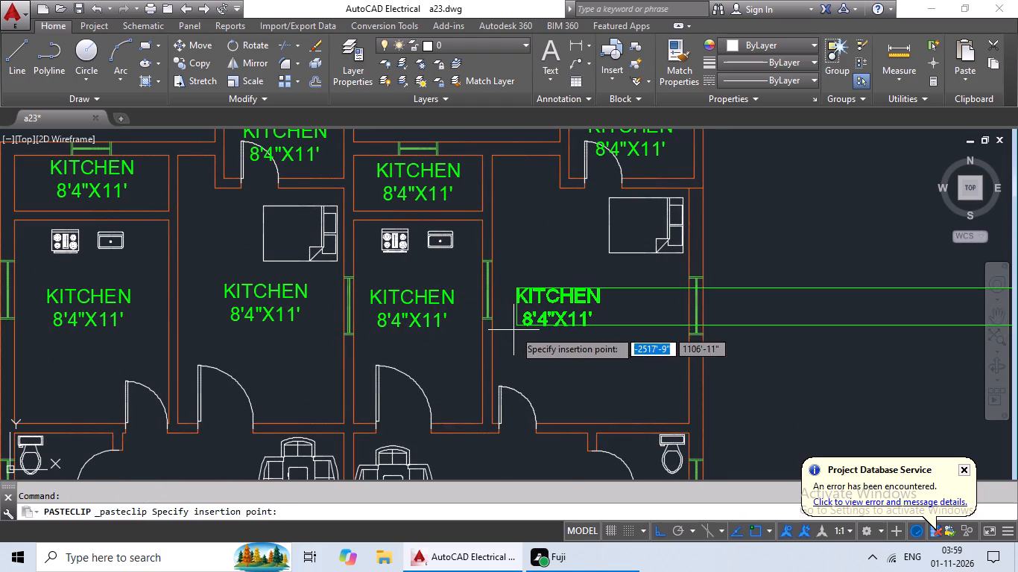
left_click(519, 328)
Paste a copy of the kitchen label into the toilet on the west side, south of the northwest kitchen.
middle_click_drag(555, 343, 571, 308)
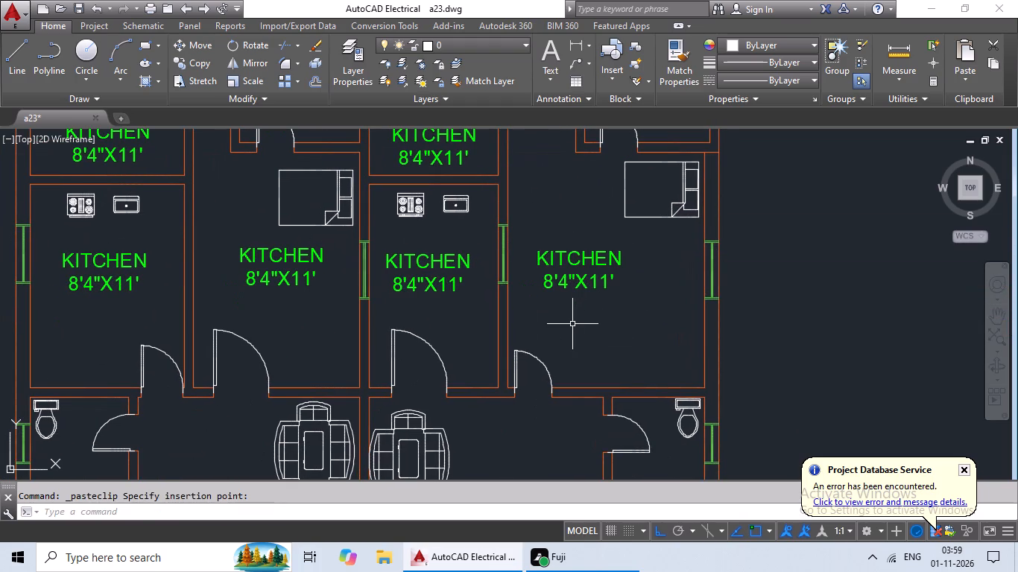
key("ctrl+v")
scroll(561, 334, "down", 1, "ctrl")
middle_click_drag(560, 334, 617, 262)
scroll(282, 348, "up", 3)
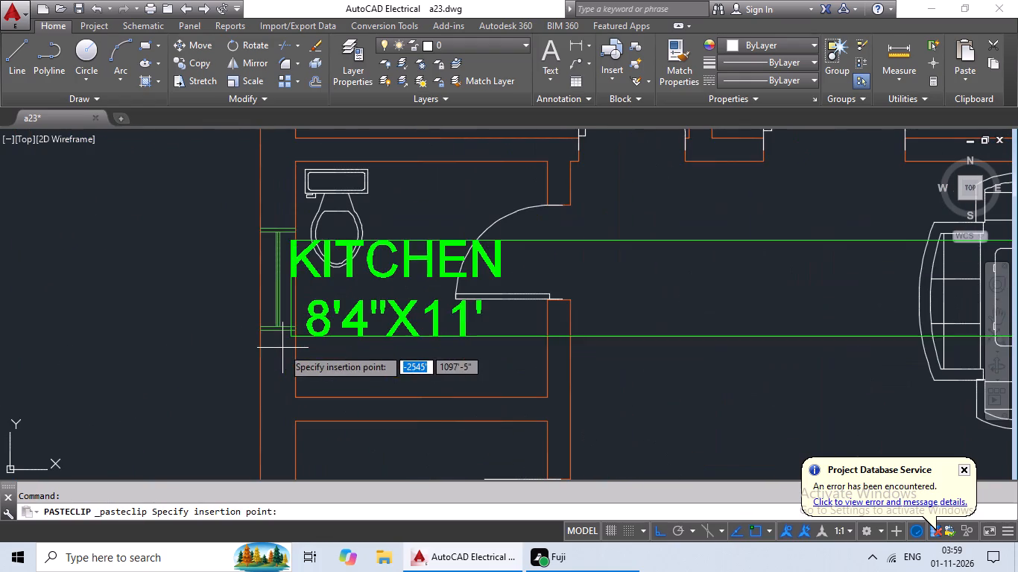
left_click(290, 357)
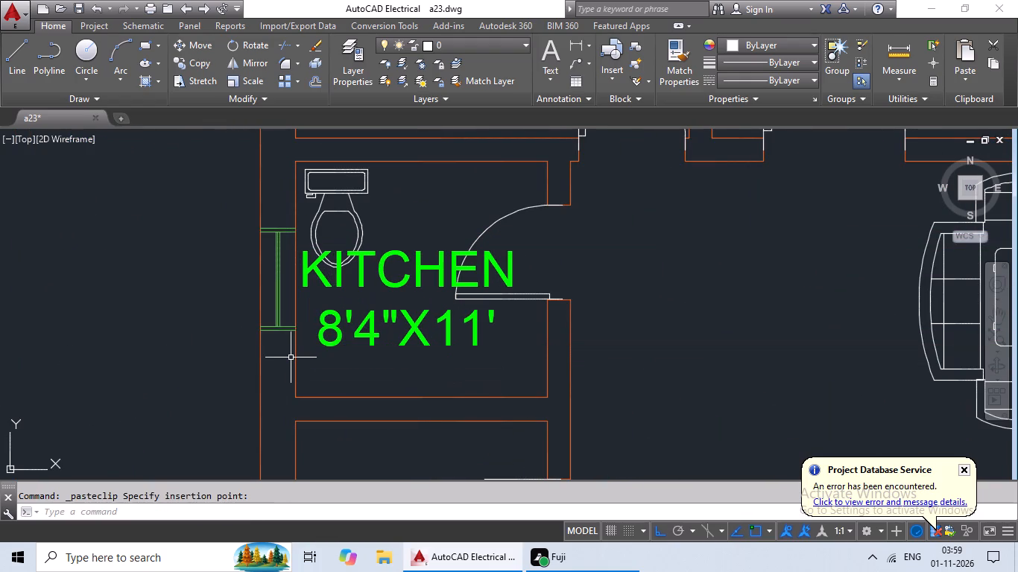
Paste a copy of the kitchen label into the small deck directly south of the west toilet.
key("ctrl+v")
scroll(391, 368, "down", 2, "ctrl")
middle_click_drag(419, 372, 420, 365)
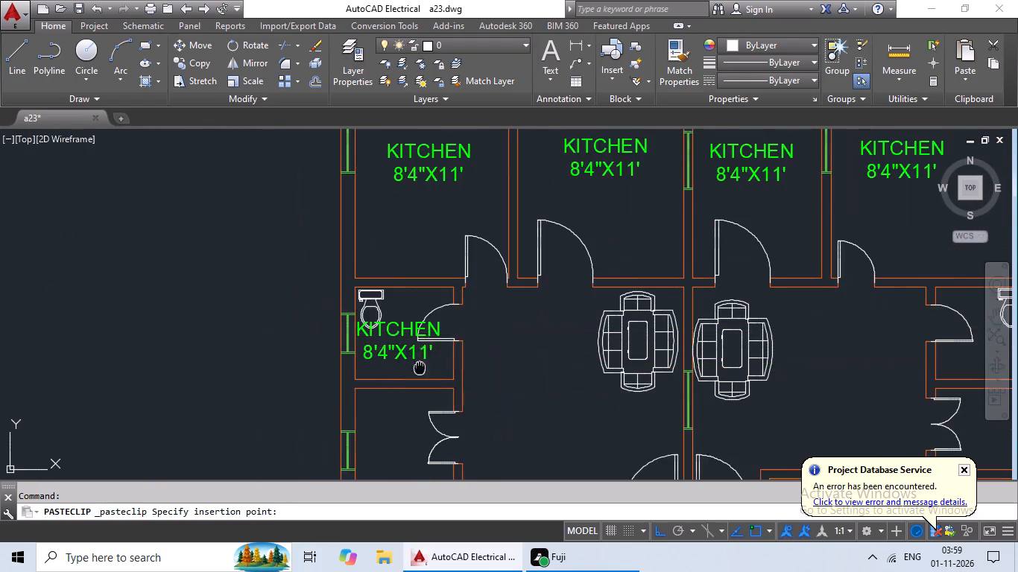
middle_click_drag(420, 365, 430, 292)
scroll(359, 378, "up", 2)
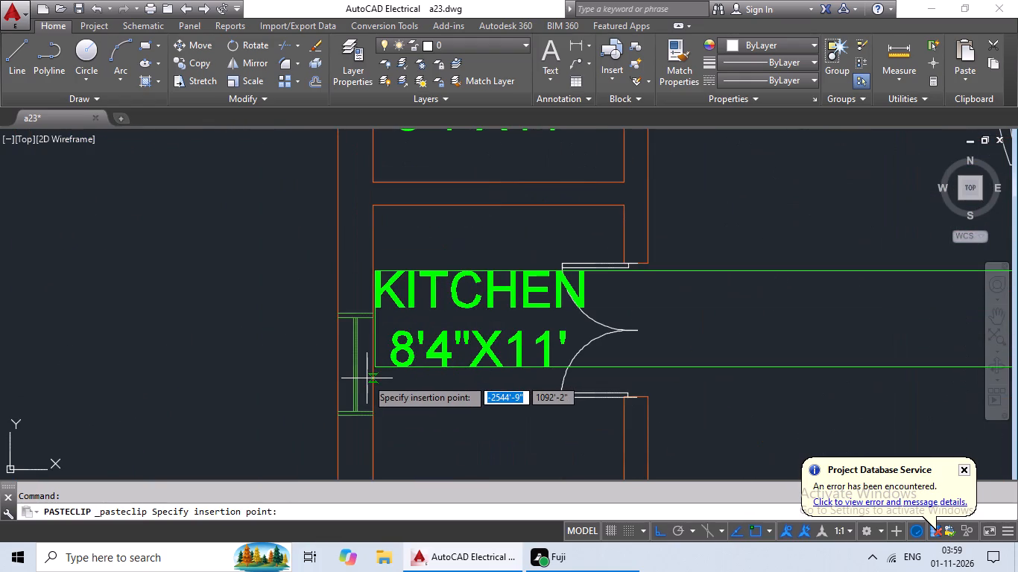
left_click(367, 387)
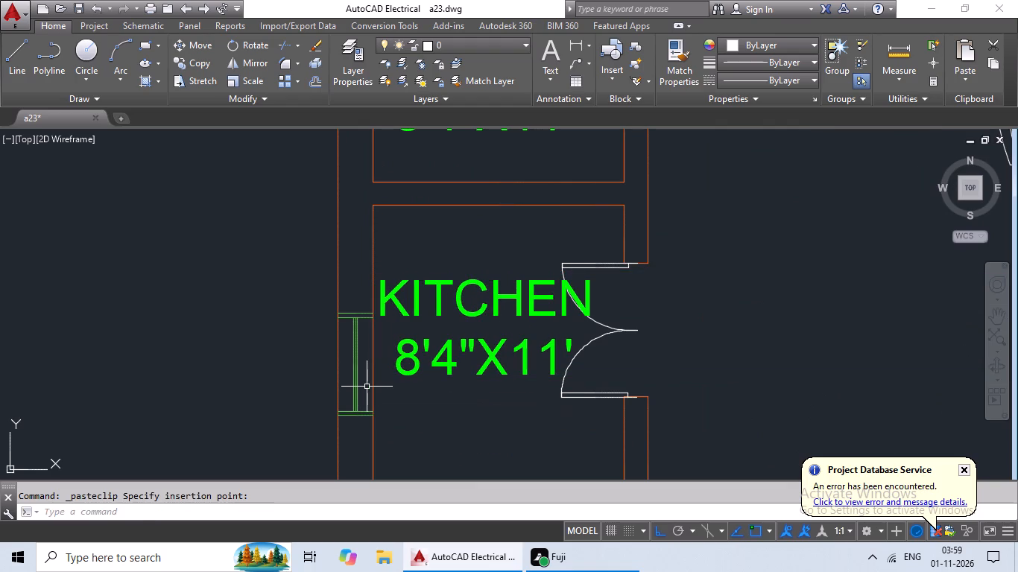
Paste copies of the kitchen label into the two northern halls, just below each dining table.
key("ctrl+v")
scroll(440, 381, "down", 3, "ctrl")
middle_click_drag(473, 390, 444, 396)
scroll(476, 380, "up", 3)
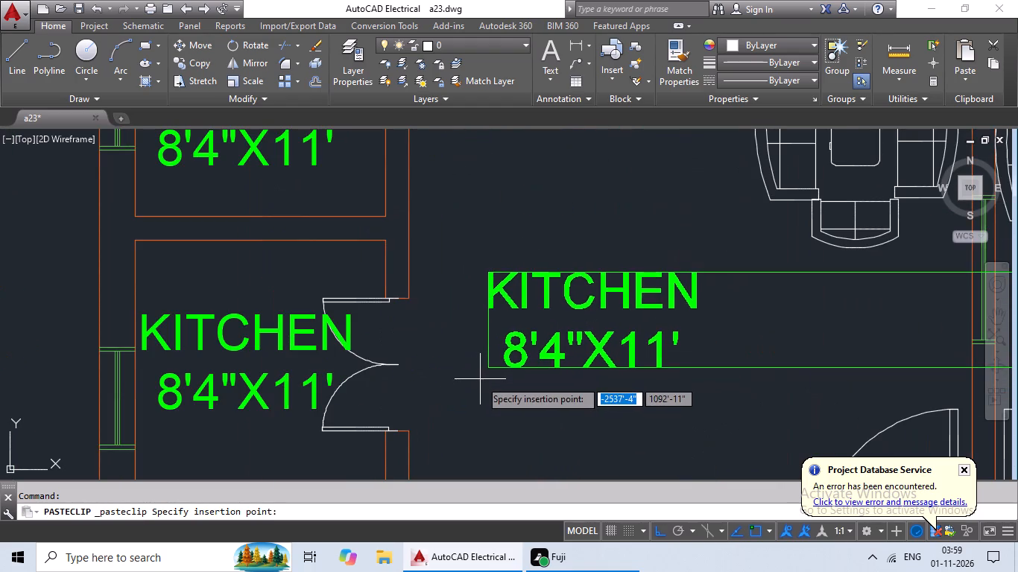
left_click(511, 393)
scroll(618, 404, "down", 1)
middle_click_drag(612, 401, 461, 391)
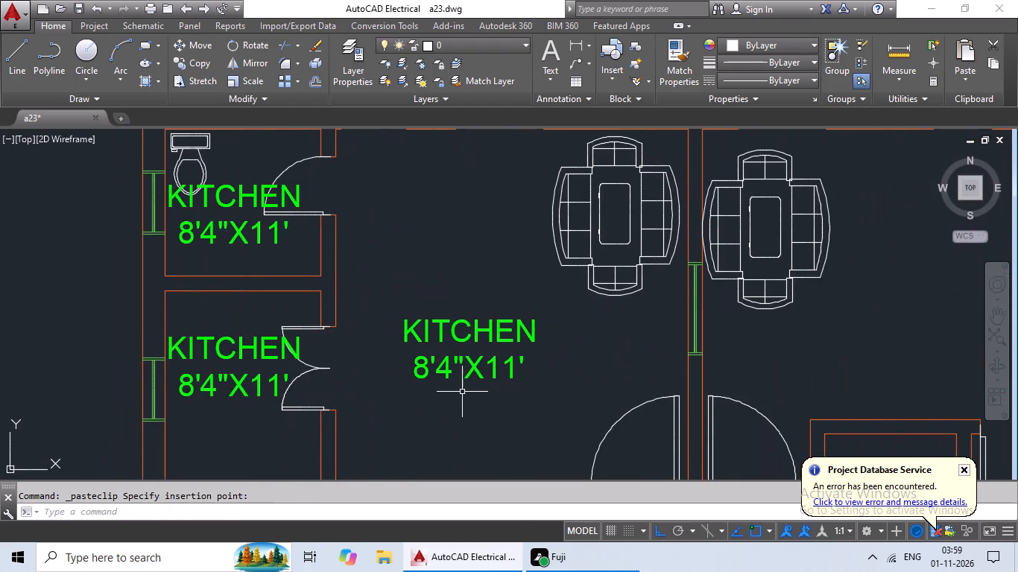
key("ctrl+v")
scroll(509, 380, "down", 1)
middle_click_drag(509, 379, 361, 367)
scroll(525, 378, "up", 3)
scroll(543, 371, "down", 2)
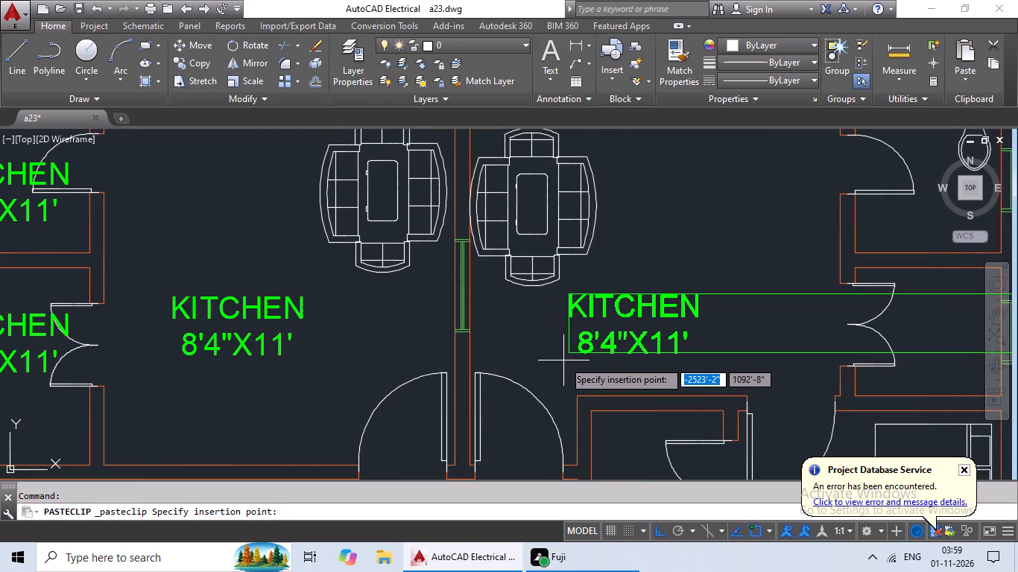
left_click(563, 360)
Paste copies of the kitchen label into the east-side toilet and the deck directly below it.
scroll(593, 375, "down", 2)
middle_click_drag(591, 375, 429, 383)
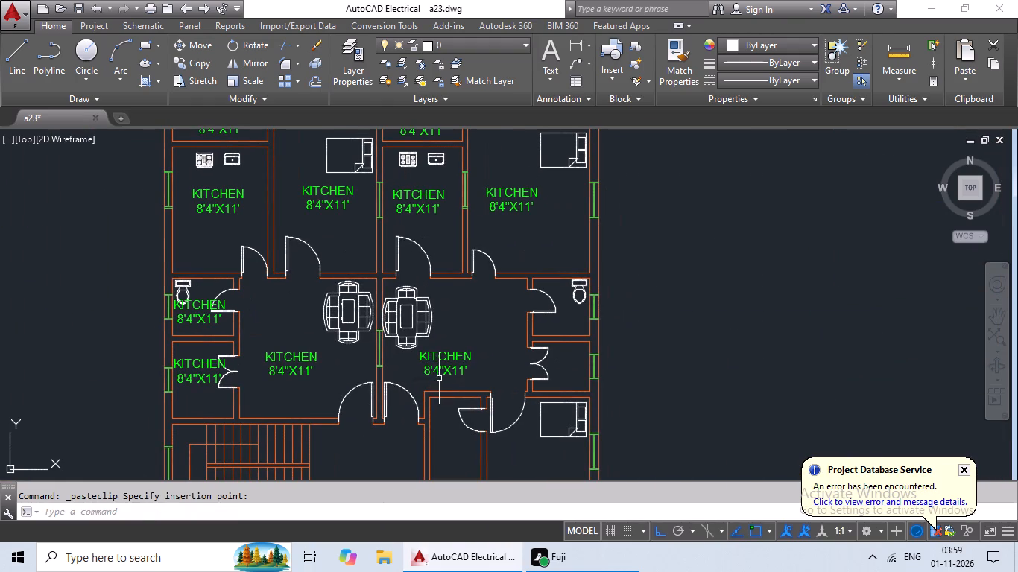
key("ctrl+v")
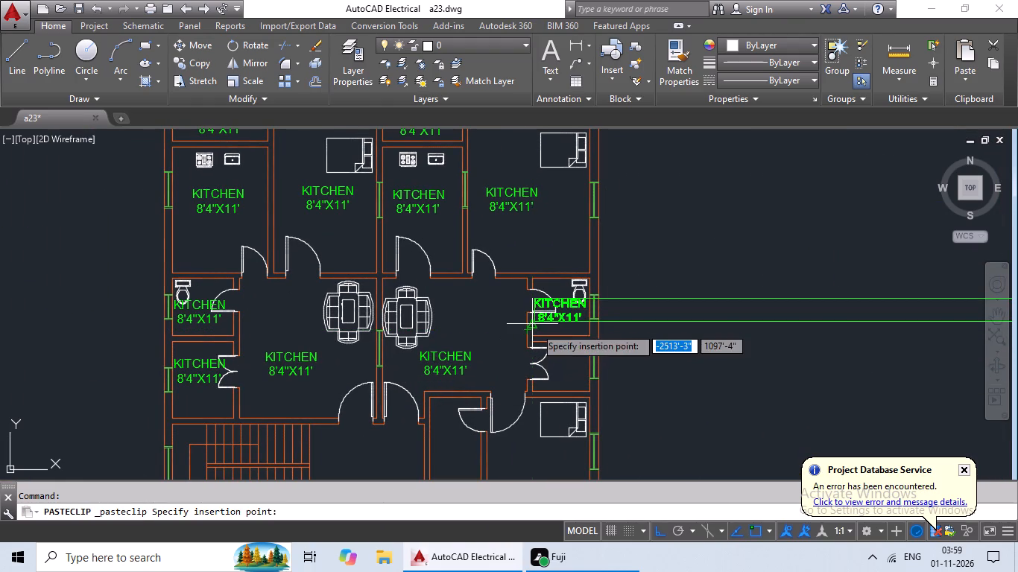
left_click(535, 327)
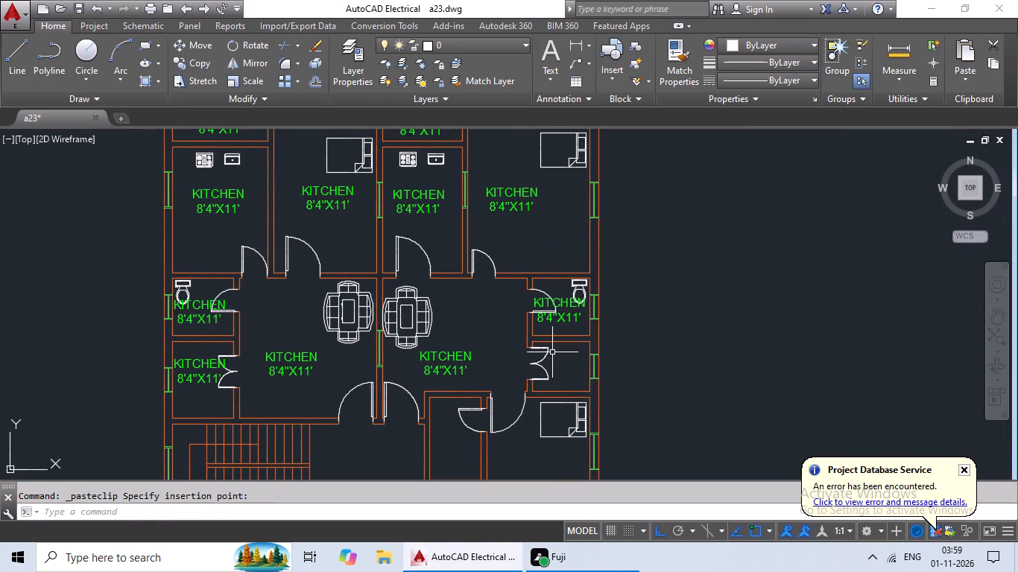
key("ctrl+v")
middle_click_drag(565, 384, 557, 350)
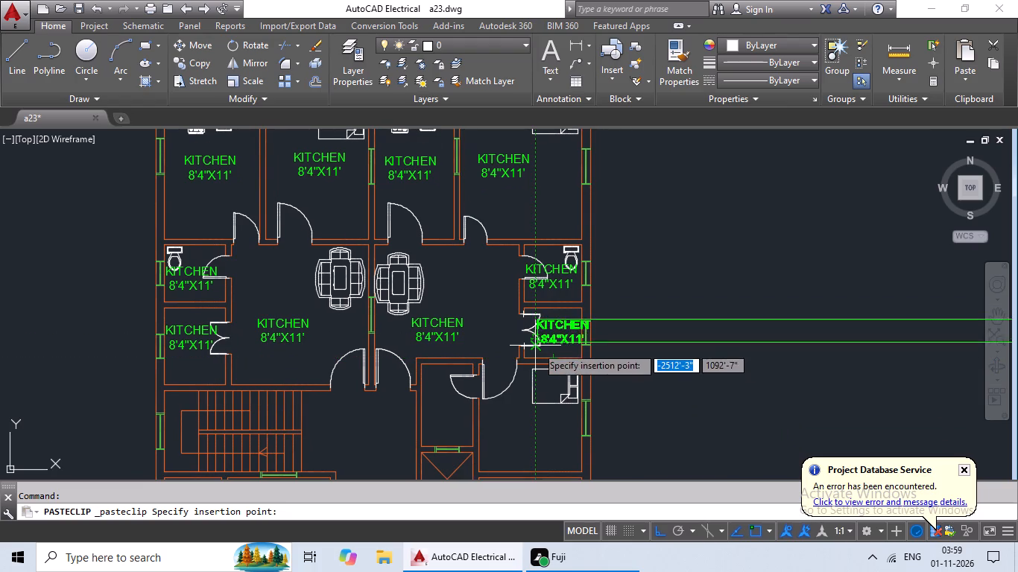
left_click(528, 344)
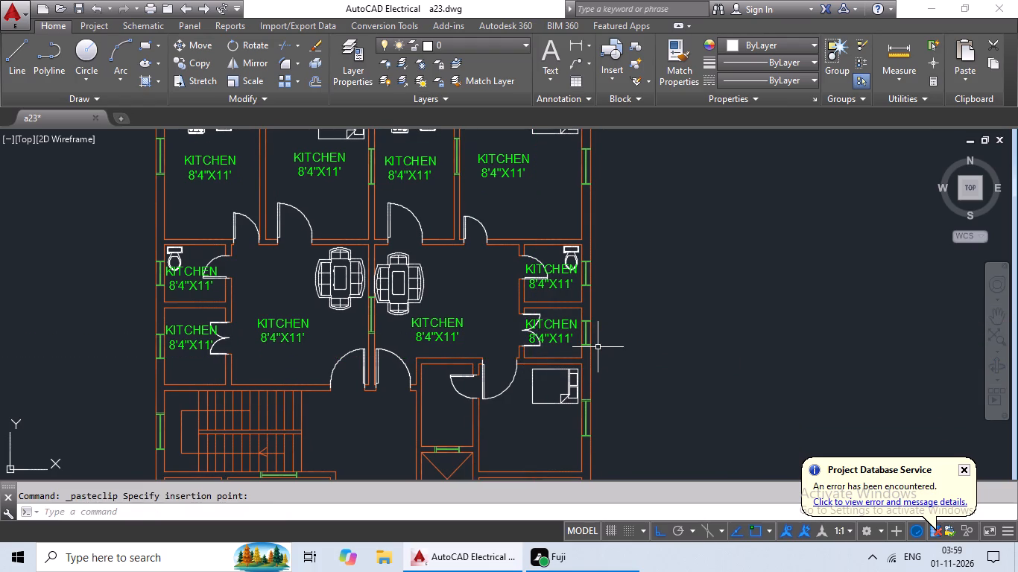
Paste copies of the kitchen label into the lobby beside the staircase and the east bedroom across from it.
key("ctrl+v")
scroll(595, 354, "down", 1, "ctrl")
middle_click_drag(590, 355, 623, 304)
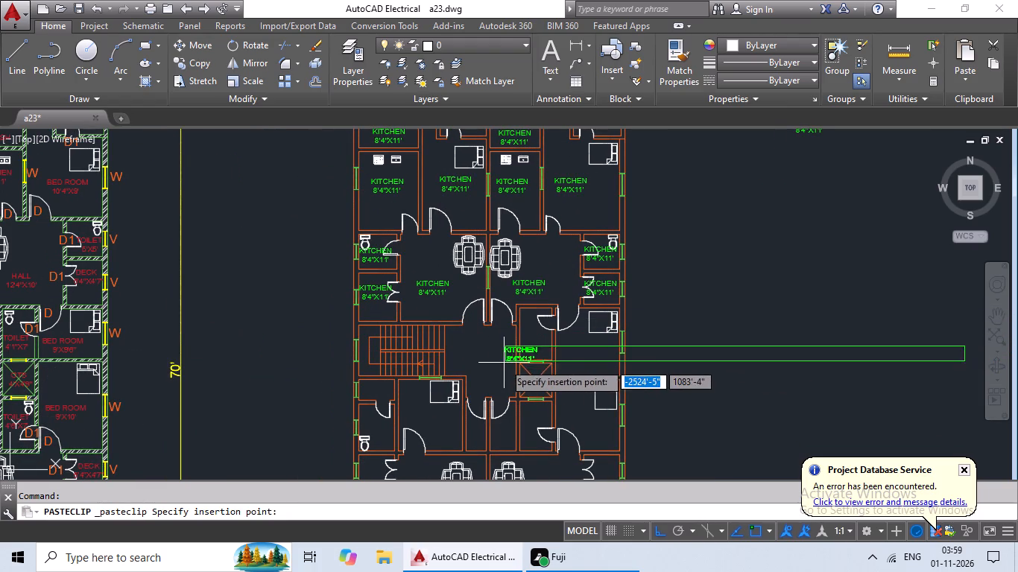
scroll(502, 366, "down", 1)
scroll(490, 372, "up", 3)
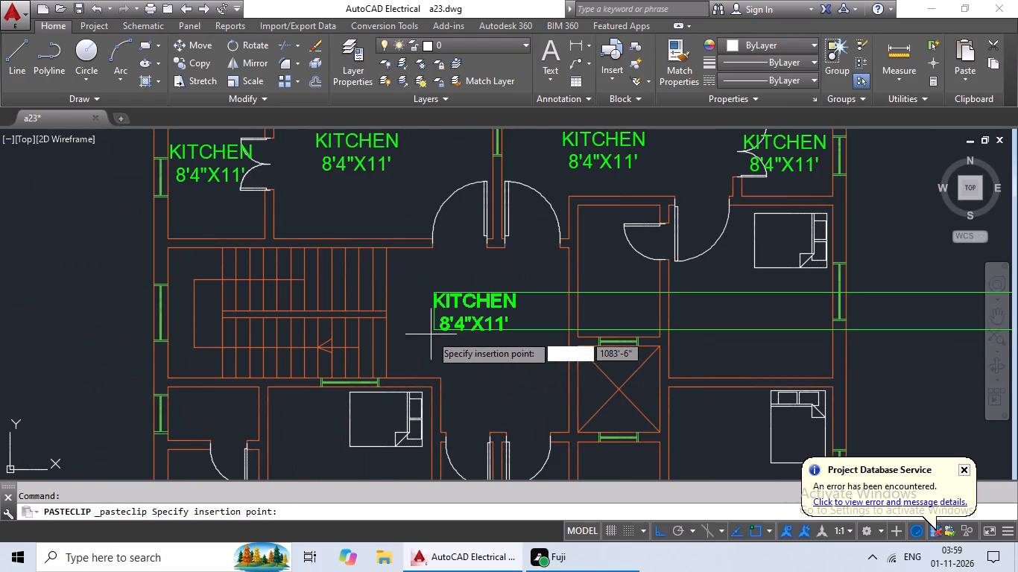
left_click(431, 334)
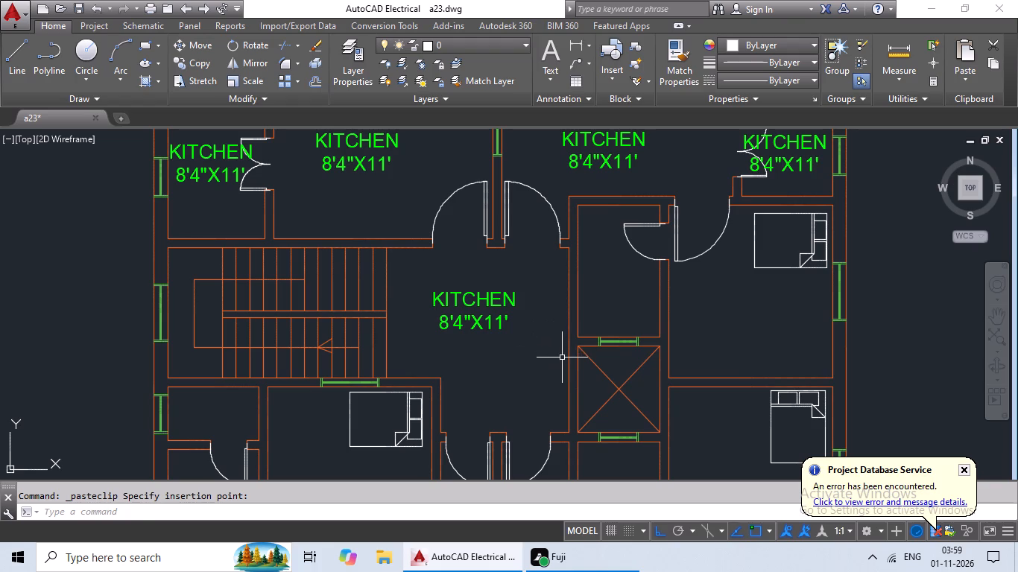
key("ctrl+v")
scroll(526, 344, "down", 2)
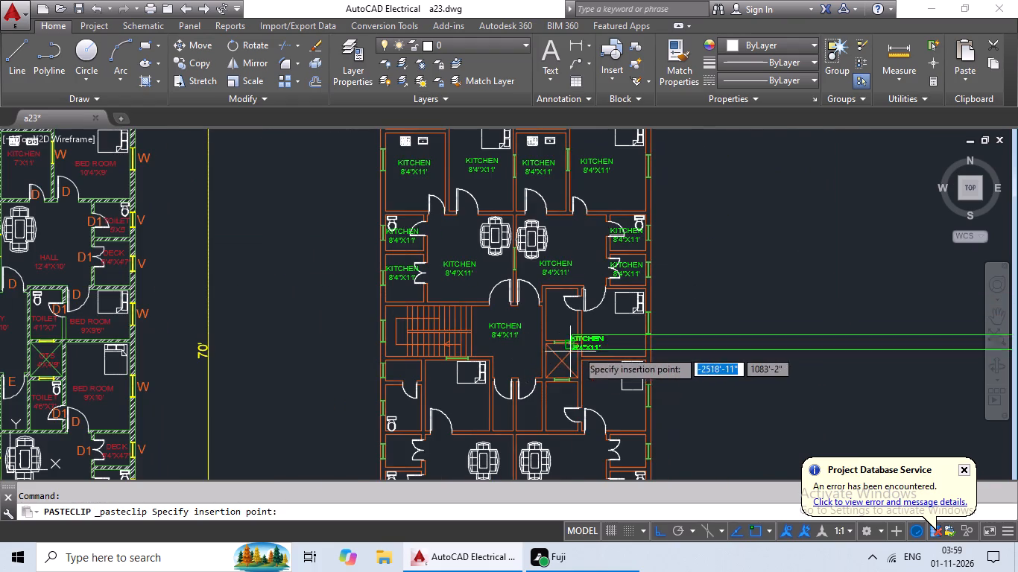
scroll(594, 345, "up", 2)
left_click(607, 337)
Copy the toilet fixture from the room southwest of the staircase into the empty toilet room north of the crossed shaft.
scroll(608, 331, "down", 1)
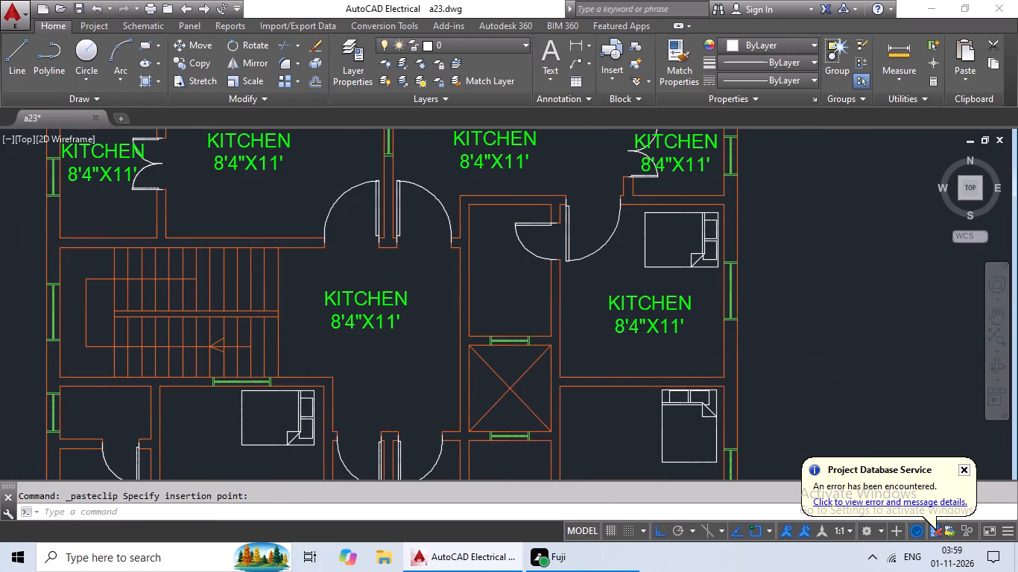
middle_click_drag(604, 346, 590, 305)
left_click(265, 426)
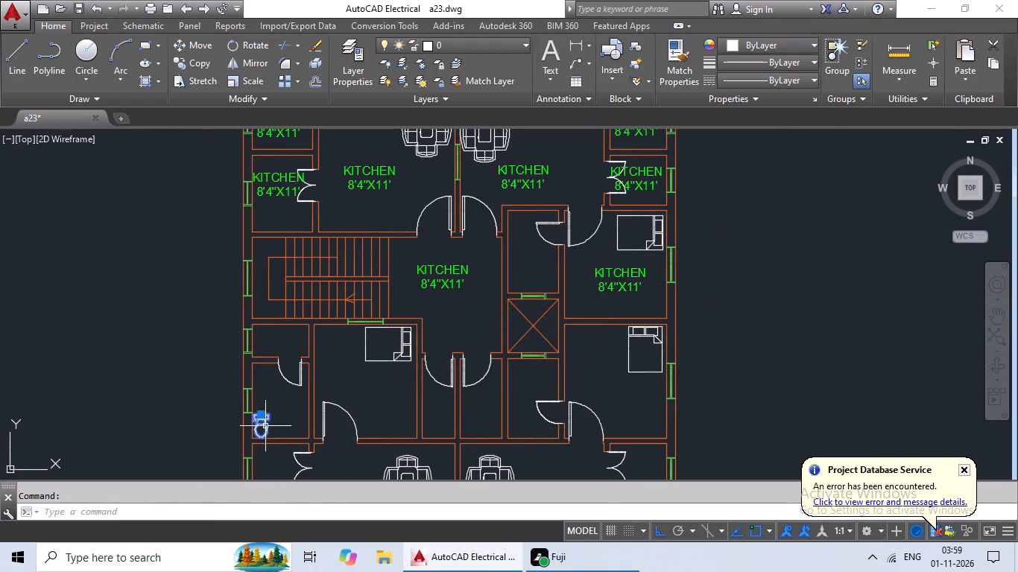
key("ctrl+c")
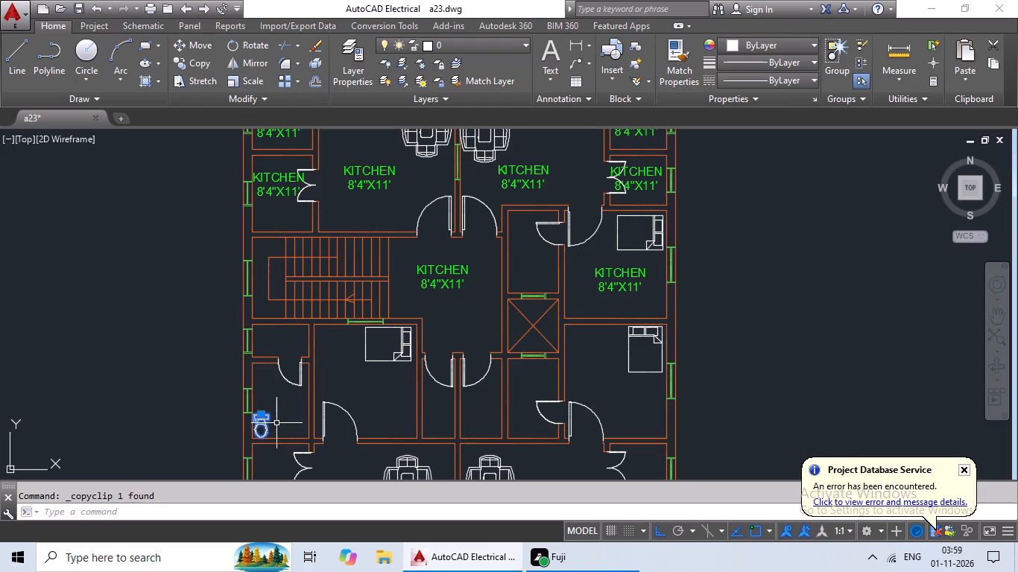
key("ctrl+v")
scroll(329, 422, "down", 2, "ctrl")
middle_click_drag(329, 428, 416, 368)
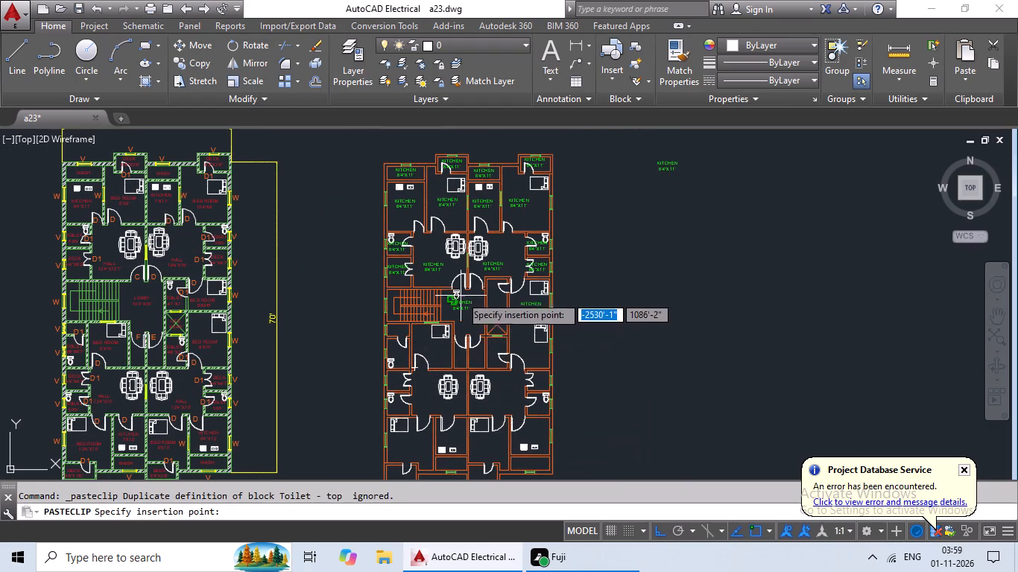
scroll(487, 287, "up", 5)
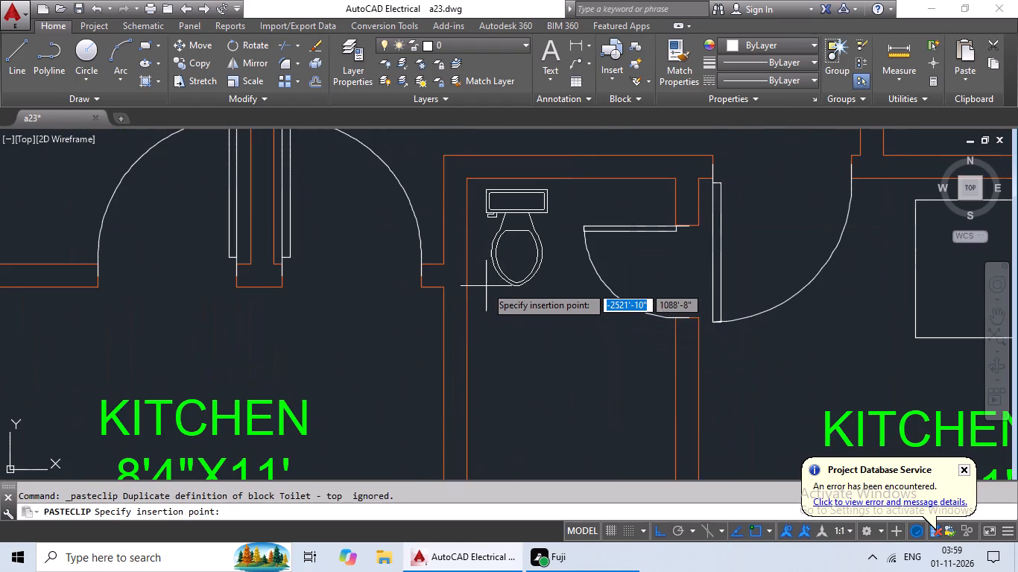
left_click(478, 284)
Paste another toilet fixture into the toilet room directly south of the crossed shaft, near its upper wall.
scroll(510, 301, "down", 2)
middle_click_drag(516, 342, 516, 233)
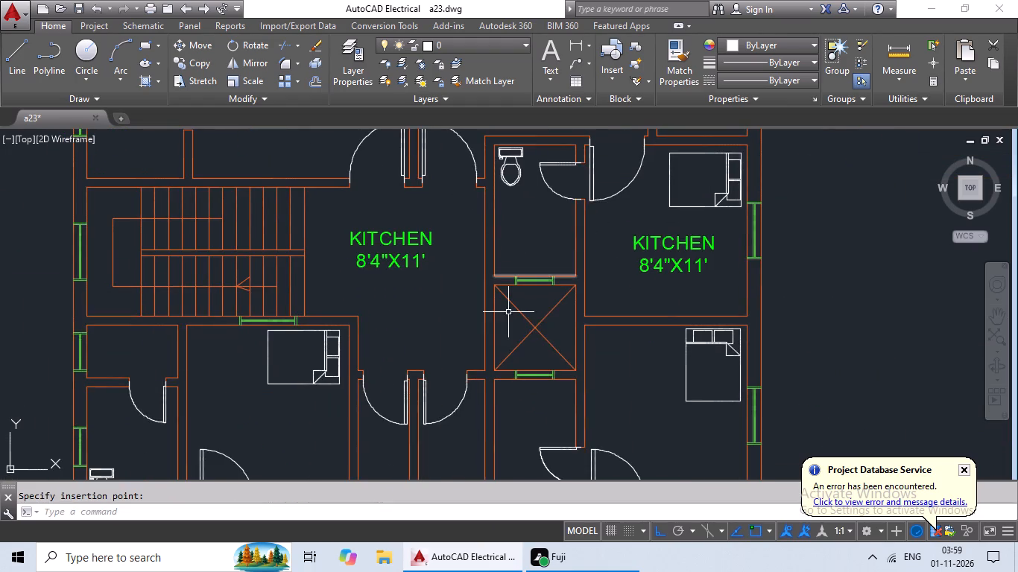
middle_click_drag(517, 292, 522, 208)
middle_click_drag(518, 290, 536, 250)
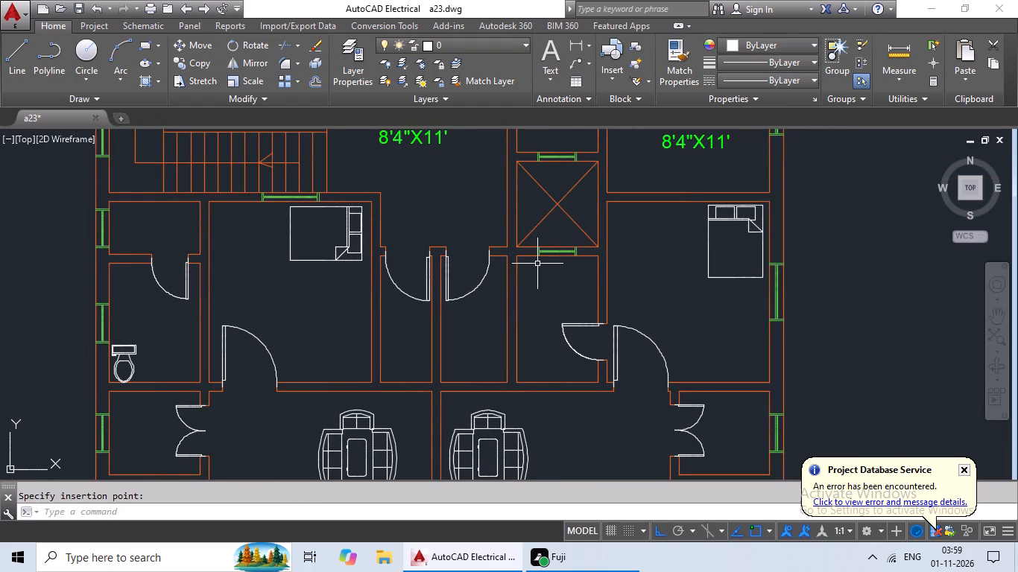
key("ctrl+v")
scroll(525, 387, "up", 2)
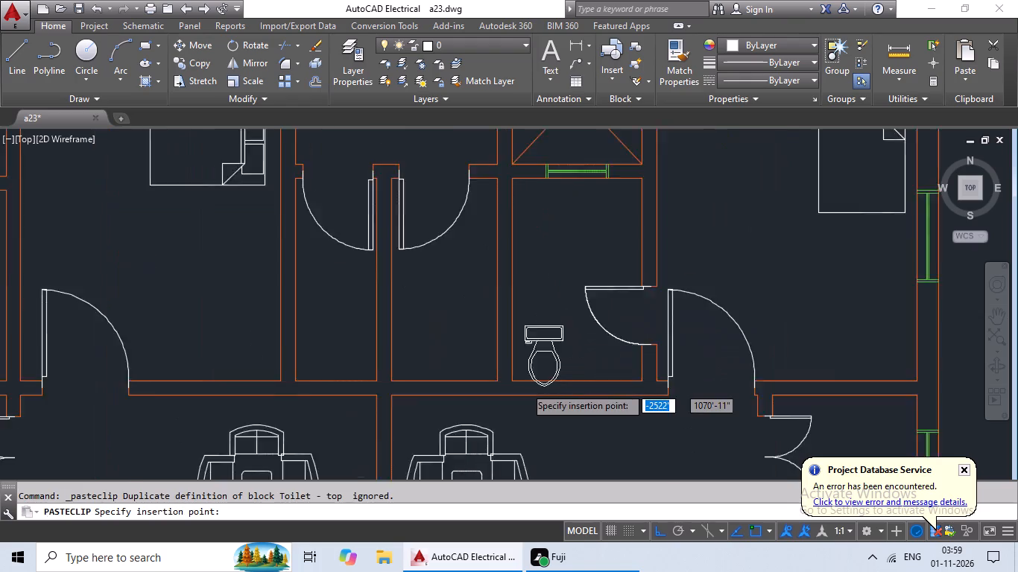
scroll(521, 340, "down", 1)
middle_click_drag(520, 345, 512, 390)
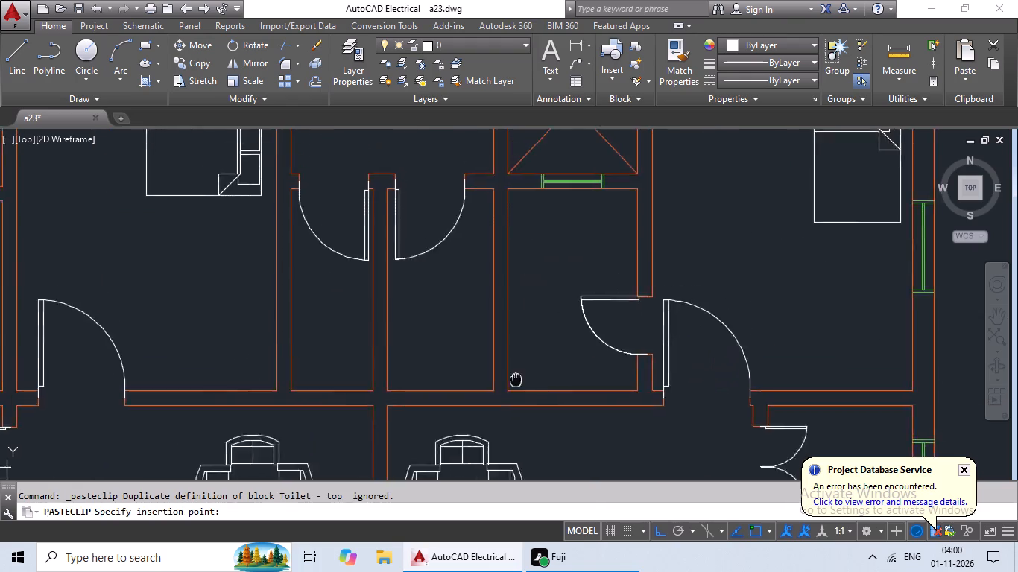
middle_click_drag(512, 390, 497, 430)
middle_click(497, 430)
left_click(573, 310)
Copy the kitchen label from the east bedroom into the bedroom directly south of it.
scroll(655, 291, "down", 1)
middle_click_drag(687, 285, 569, 331)
left_click(604, 191)
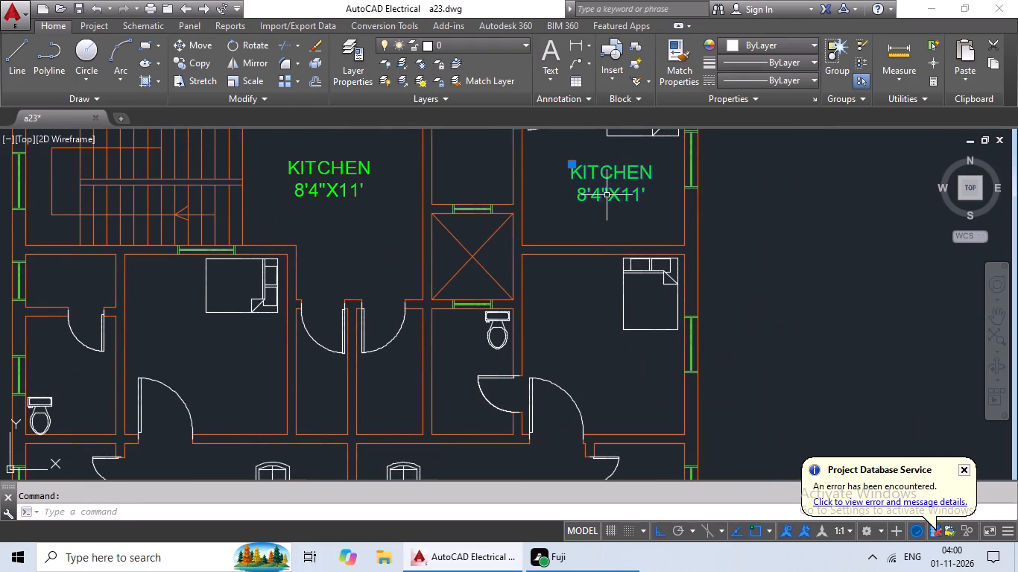
key("ctrl+c")
key("ctrl+v")
scroll(537, 341, "up", 2)
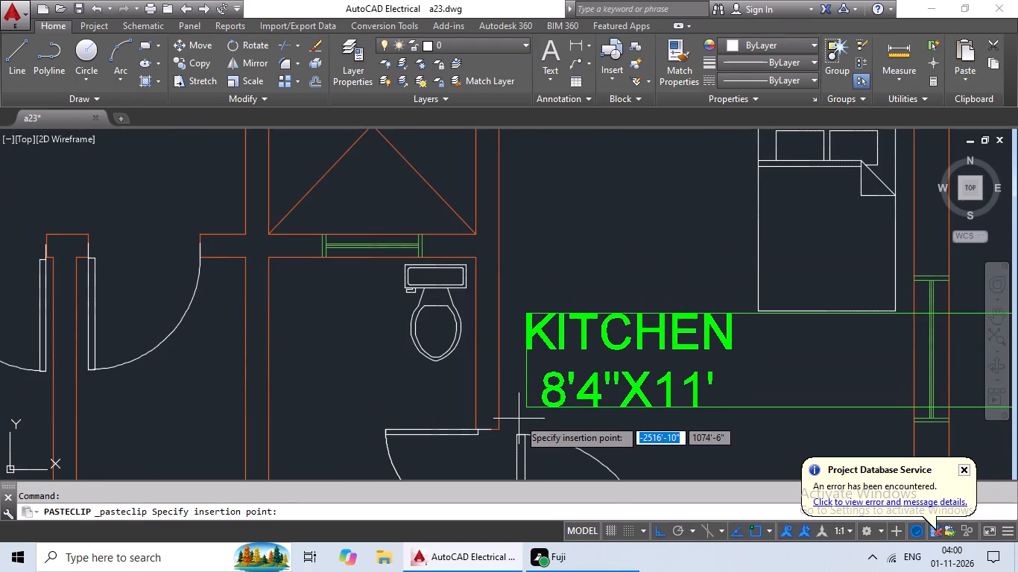
left_click(522, 416)
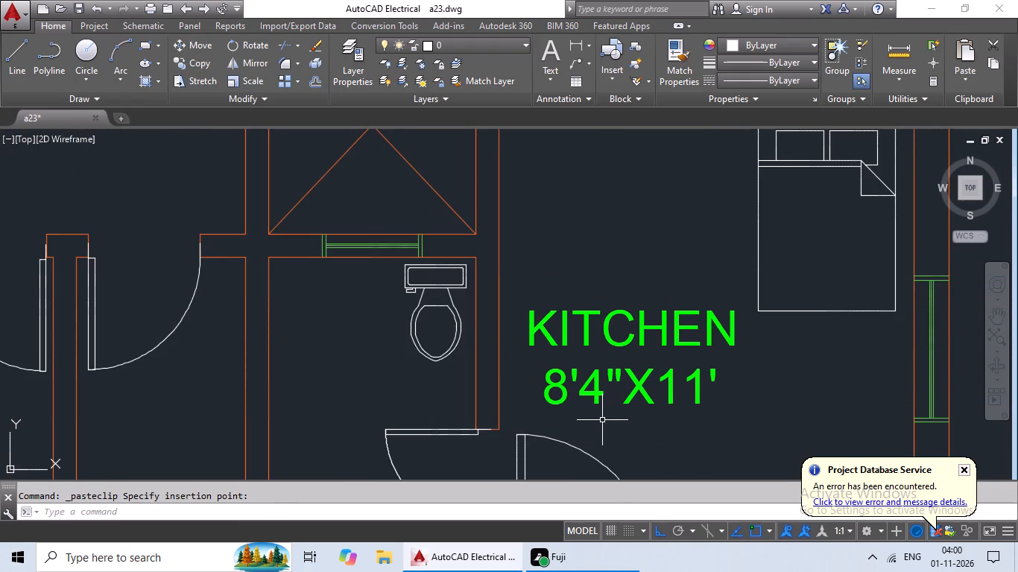
Paste copies of the kitchen label into the toilet rooms north and south of the crossed shaft.
key("ctrl+v")
scroll(590, 398, "down", 2, "ctrl")
middle_click_drag(516, 294, 516, 295)
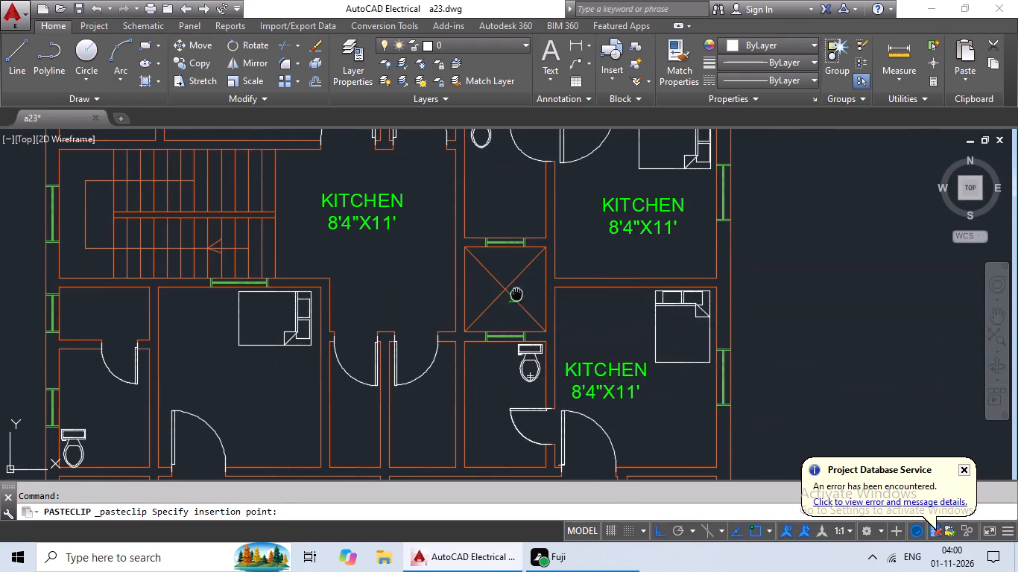
middle_click_drag(516, 295, 487, 374)
left_click(436, 290)
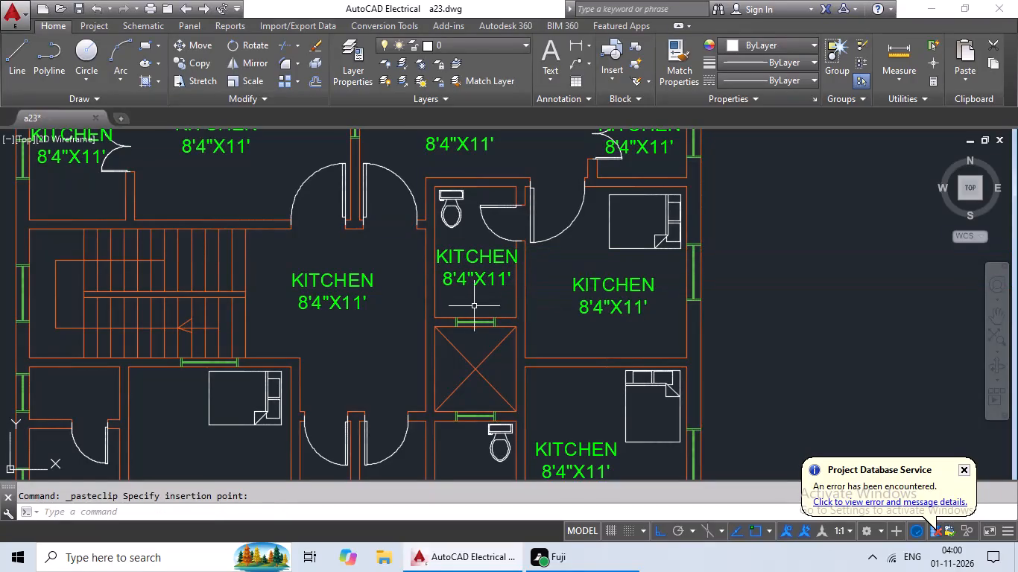
key("ctrl+v")
scroll(519, 334, "down", 1)
middle_click_drag(519, 334, 510, 162)
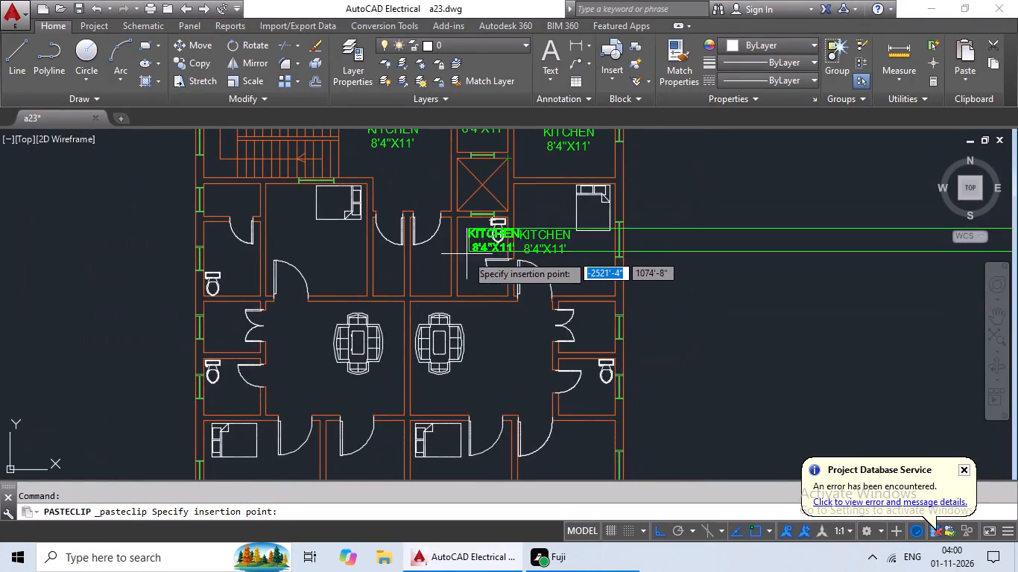
scroll(465, 260, "up", 2)
left_click(445, 274)
Paste copies of the kitchen label into the west toilet room south of the staircase and the crossed shaft.
scroll(485, 265, "down", 2)
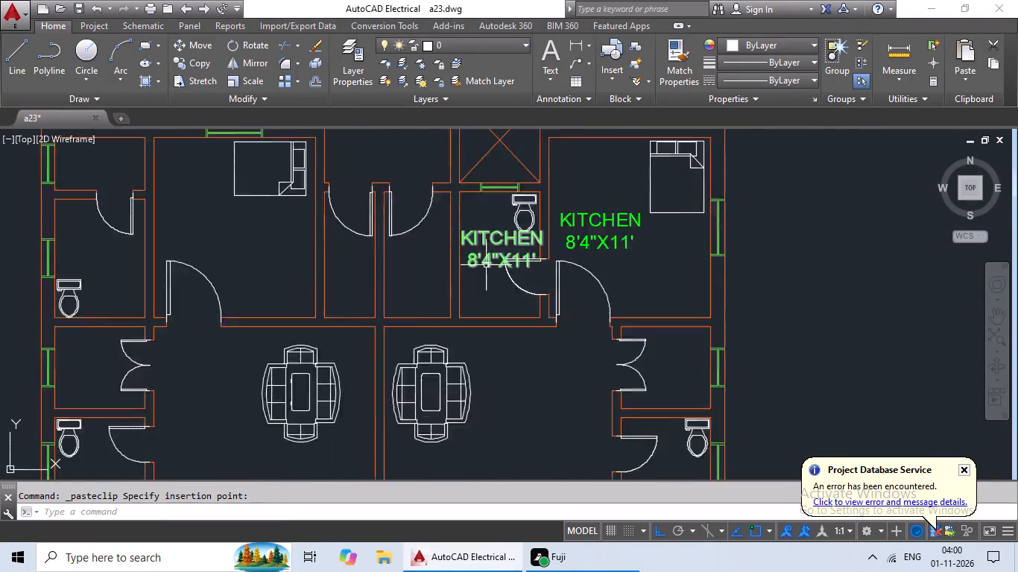
key("ctrl+v")
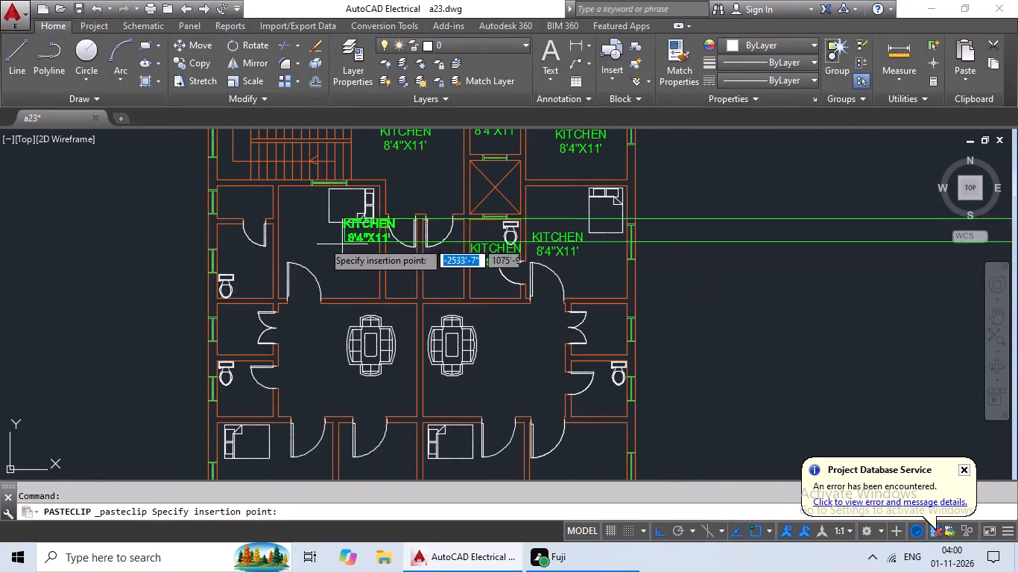
middle_click_drag(283, 232, 376, 263)
left_click(310, 297)
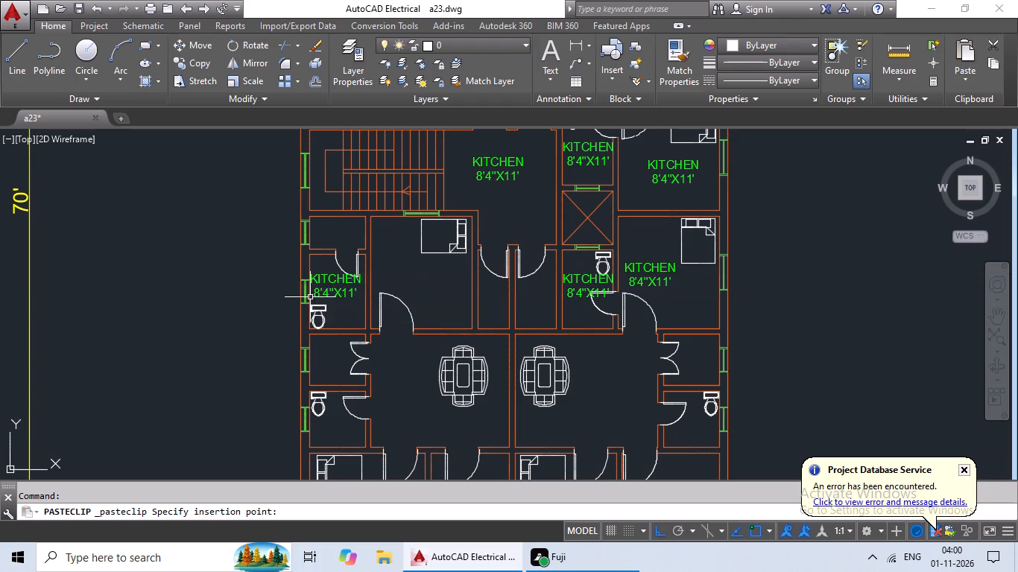
key("ctrl+v")
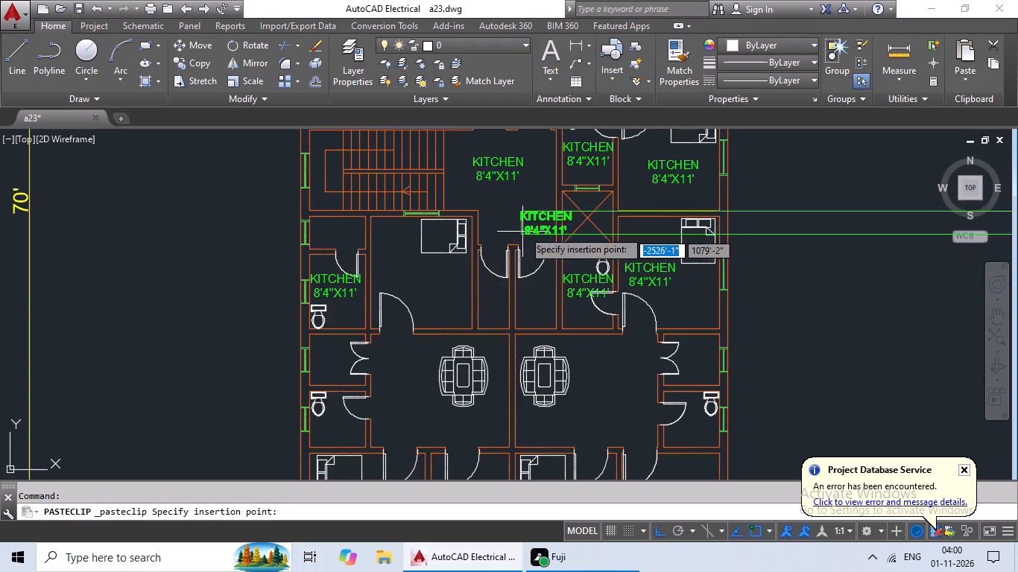
left_click(562, 231)
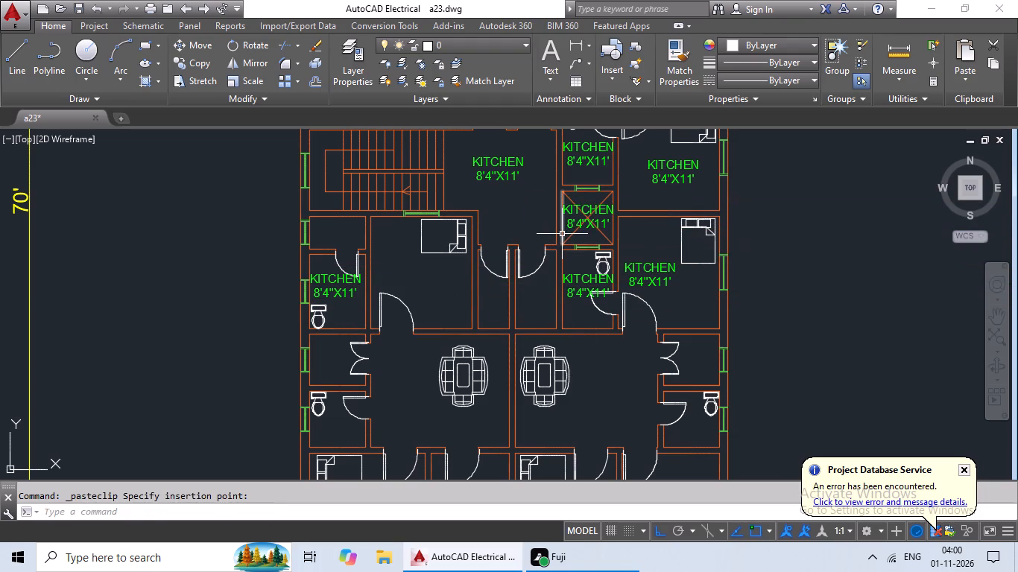
Paste a copy of the kitchen label into the west bedroom directly south of the staircase.
key("ctrl+v")
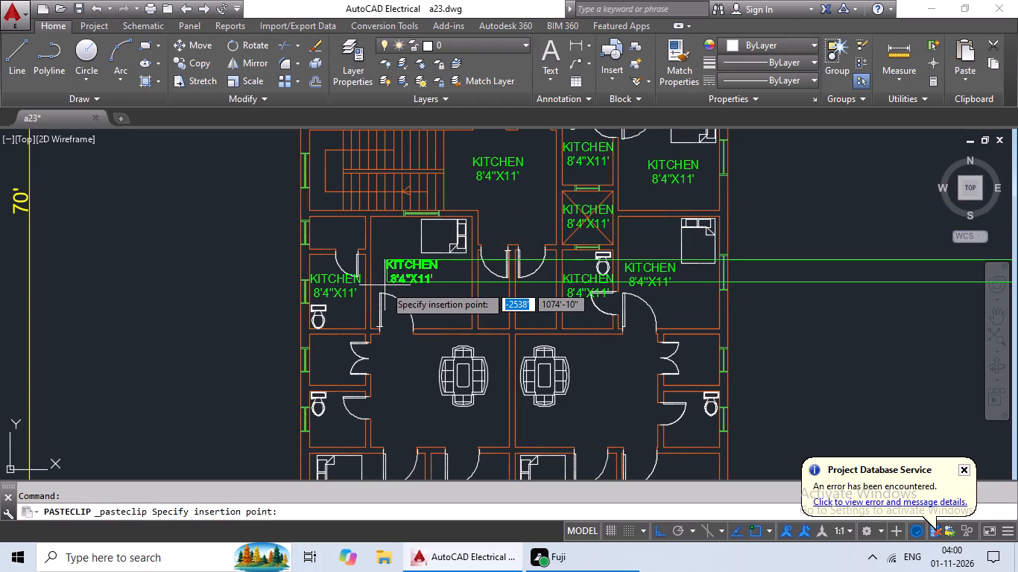
left_click(385, 285)
Paste copies of the kitchen label into the southernmost toilet room on the west wall and the small double-door room directly north of it.
middle_click_drag(423, 299, 423, 210)
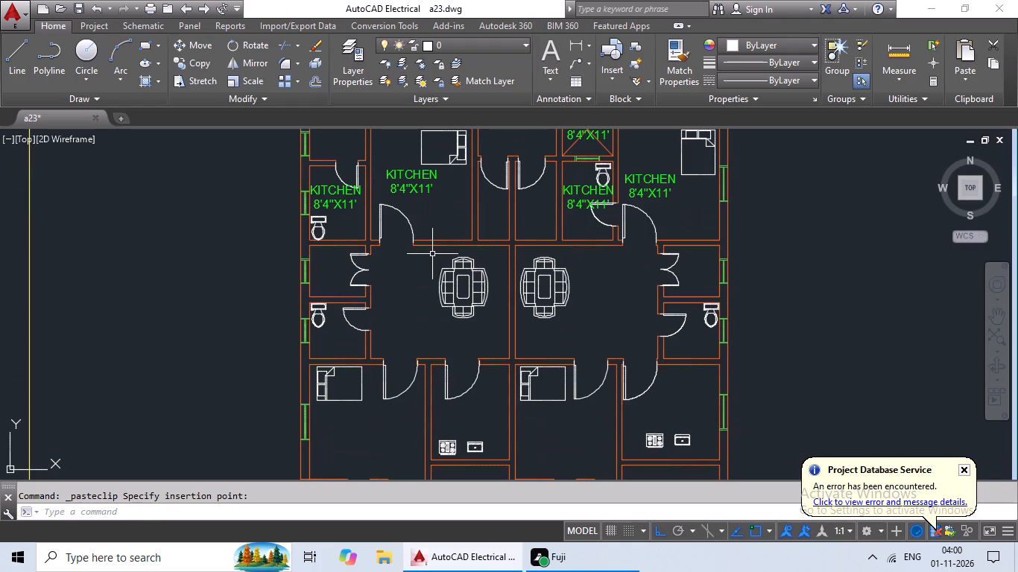
key("ctrl+v")
scroll(308, 331, "up", 2)
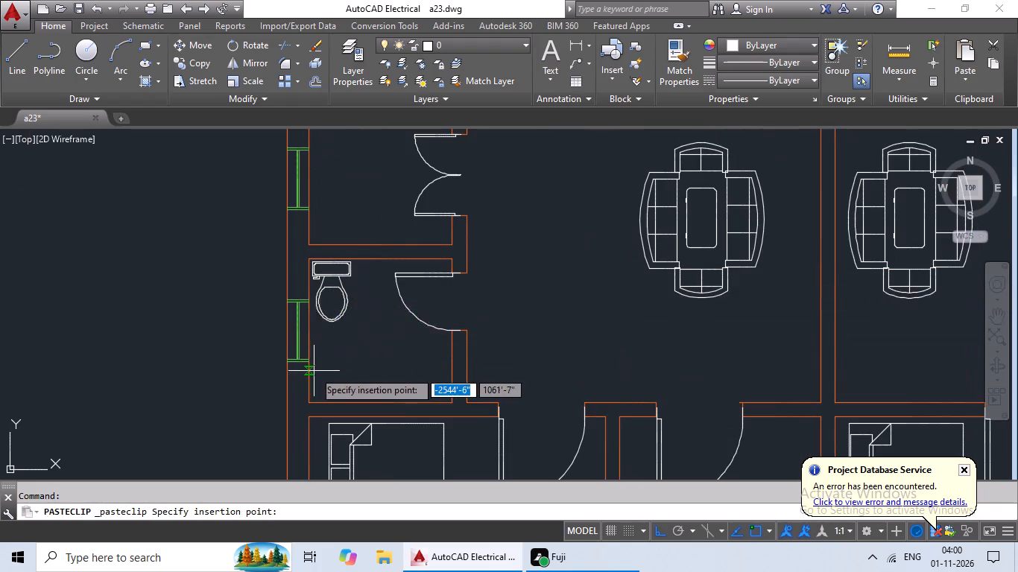
left_click(311, 375)
scroll(469, 293, "down", 4)
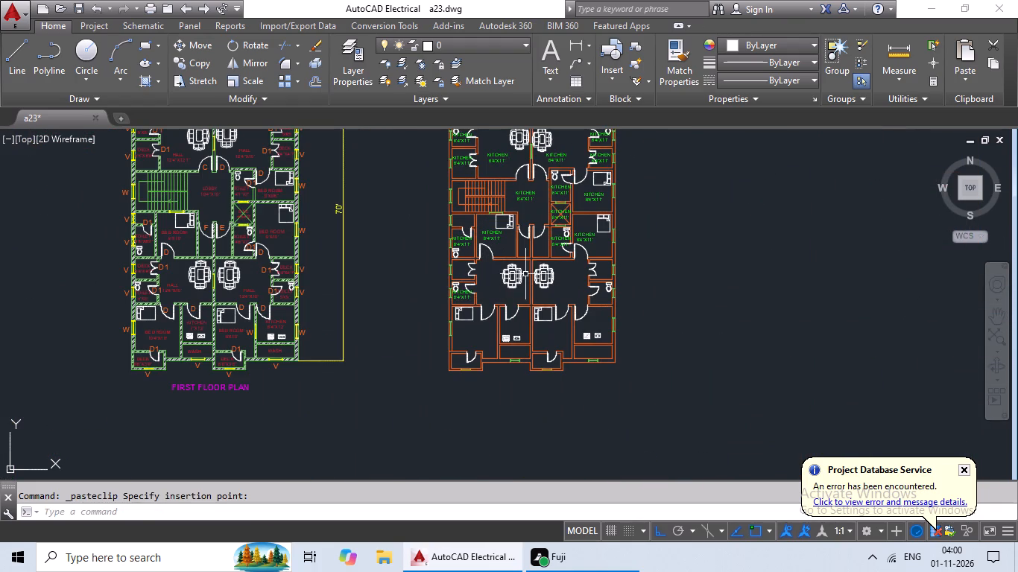
key("ctrl+v")
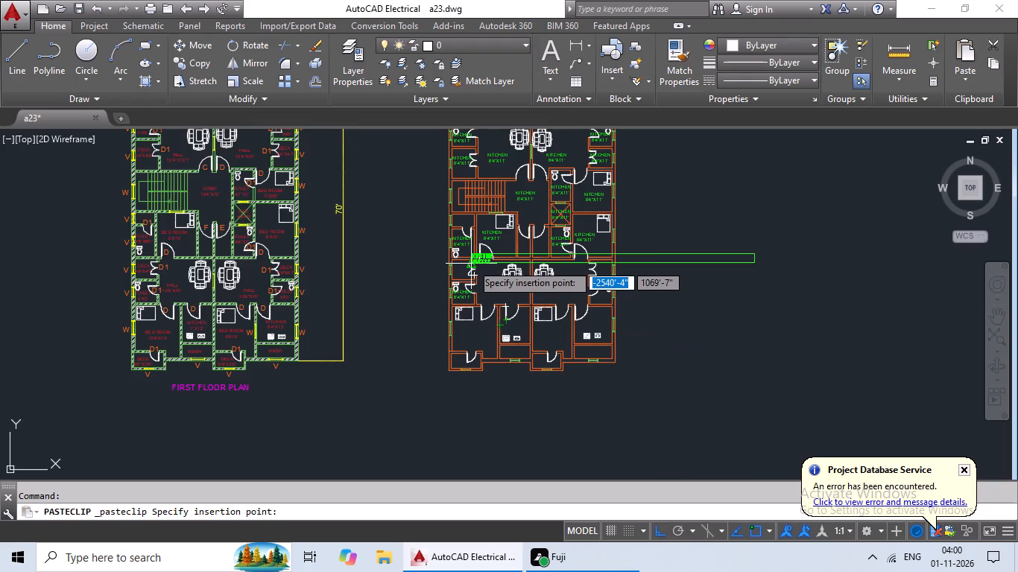
scroll(472, 264, "up", 4)
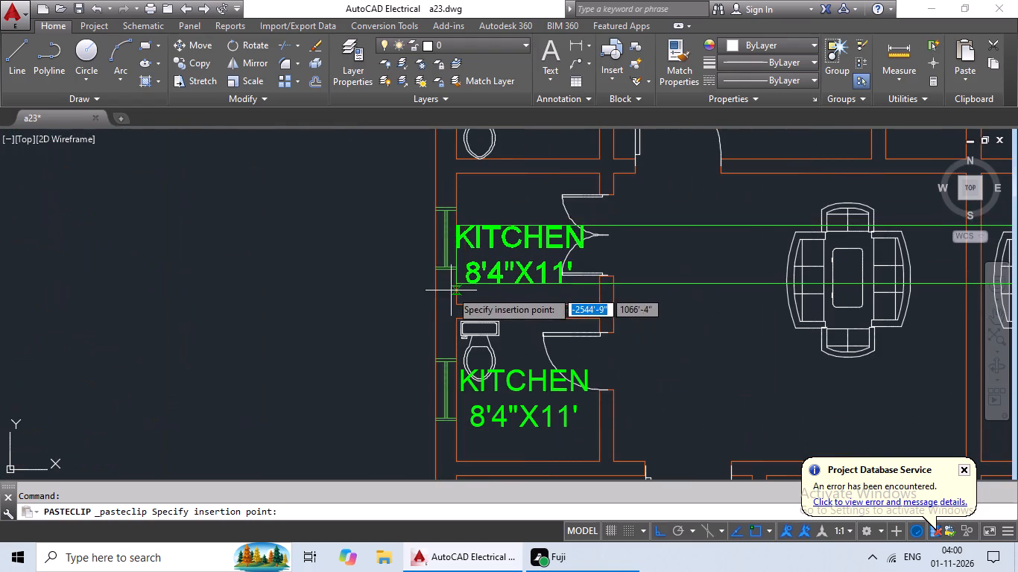
left_click(452, 282)
Paste copies of the kitchen label into the two southern halls, just below their dining tables.
scroll(592, 285, "down", 2)
middle_click_drag(639, 308, 422, 273)
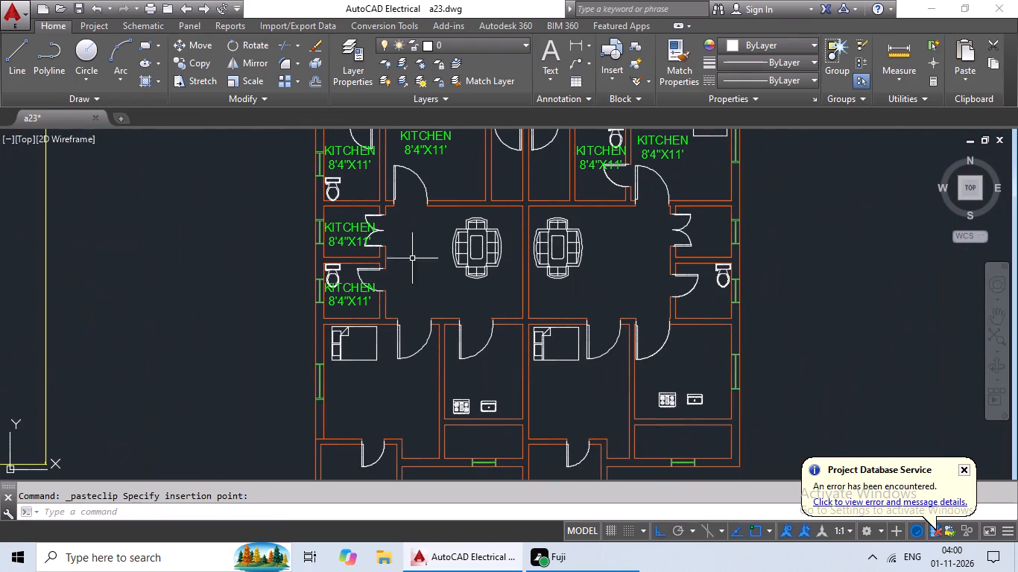
key("ctrl+v")
scroll(464, 300, "up", 3)
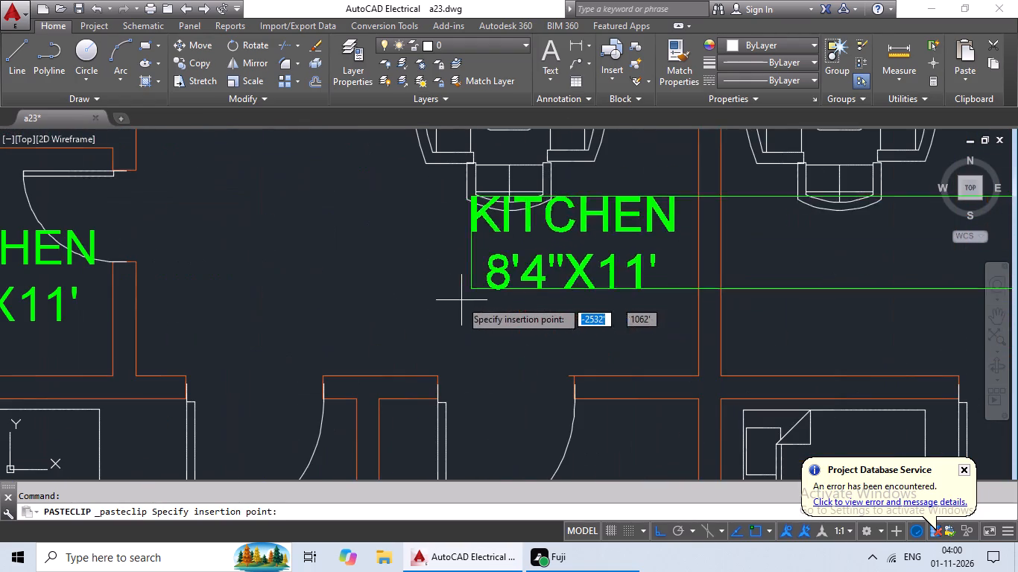
left_click(220, 322)
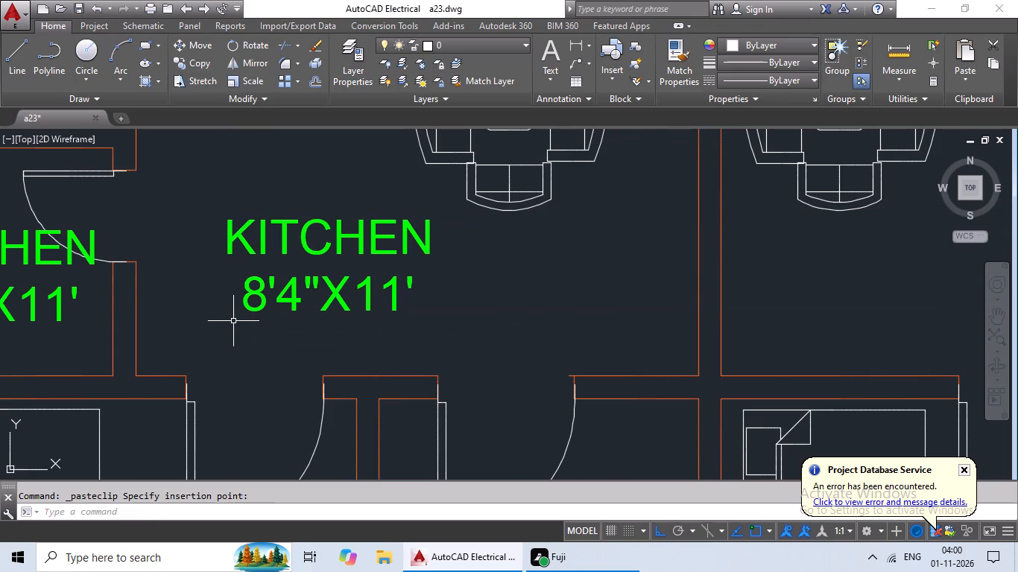
key("ctrl+v")
scroll(522, 350, "down", 2, "ctrl")
middle_click_drag(539, 354, 408, 340)
left_click(529, 325)
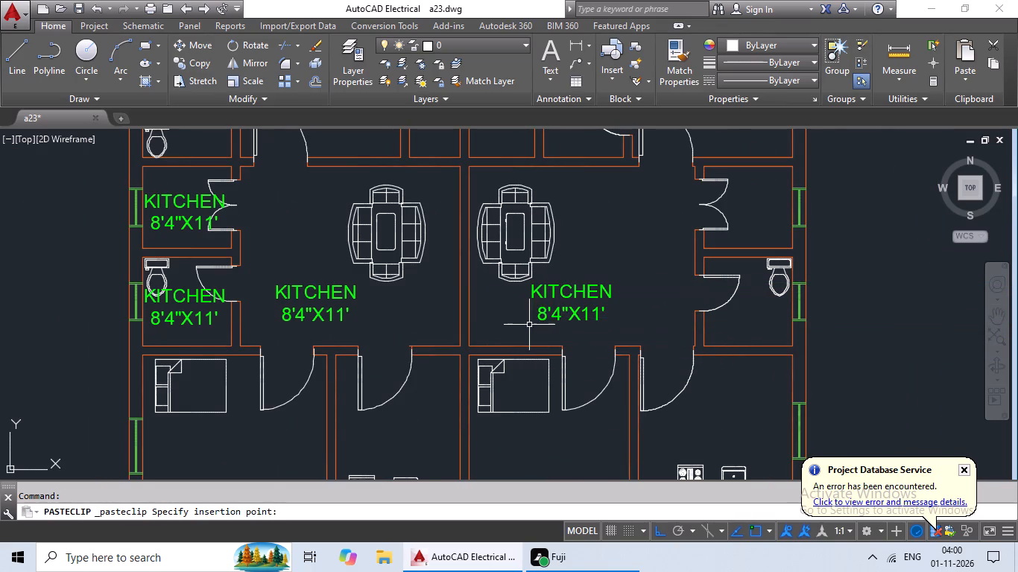
Paste copies of the kitchen label into the two southern bedrooms and the kitchen between them, above its stove and sink.
key("ctrl+v")
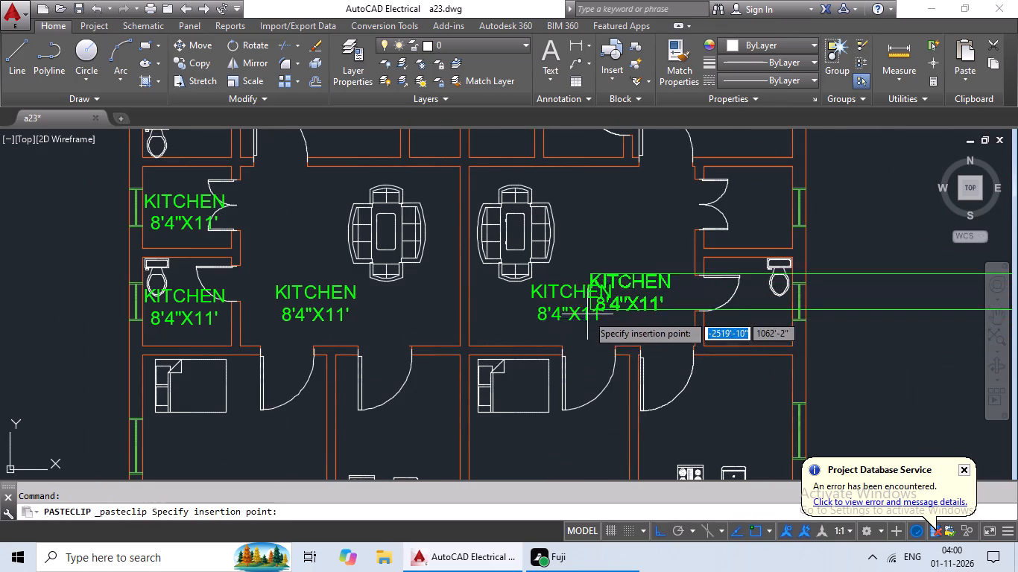
scroll(587, 314, "down", 2, "ctrl")
middle_click_drag(581, 325, 617, 267)
scroll(452, 328, "up", 3)
left_click(475, 321)
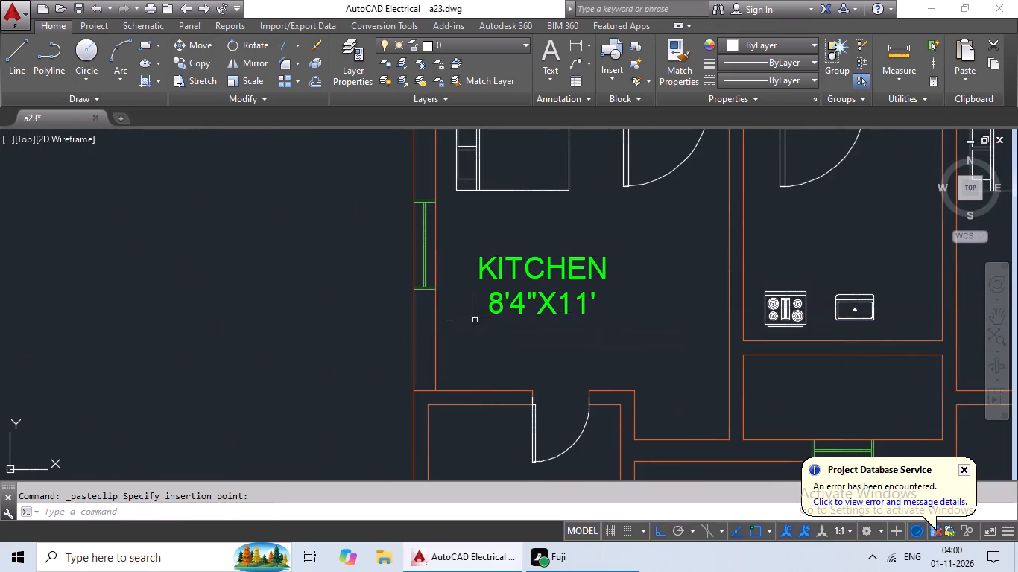
middle_click_drag(614, 335, 466, 365)
key("ctrl+v")
middle_click_drag(559, 360, 415, 395)
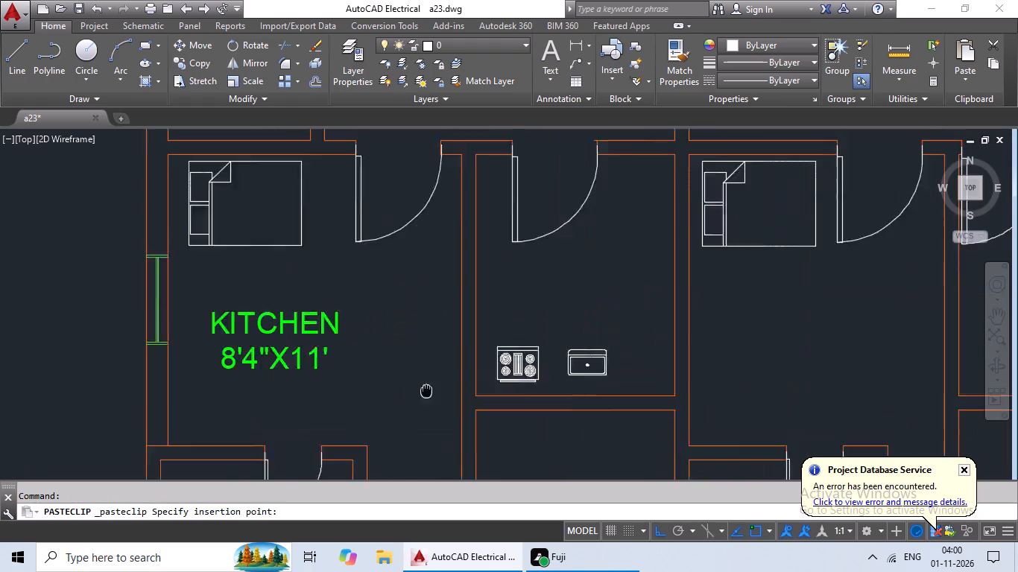
middle_click_drag(415, 395, 414, 396)
left_click(481, 334)
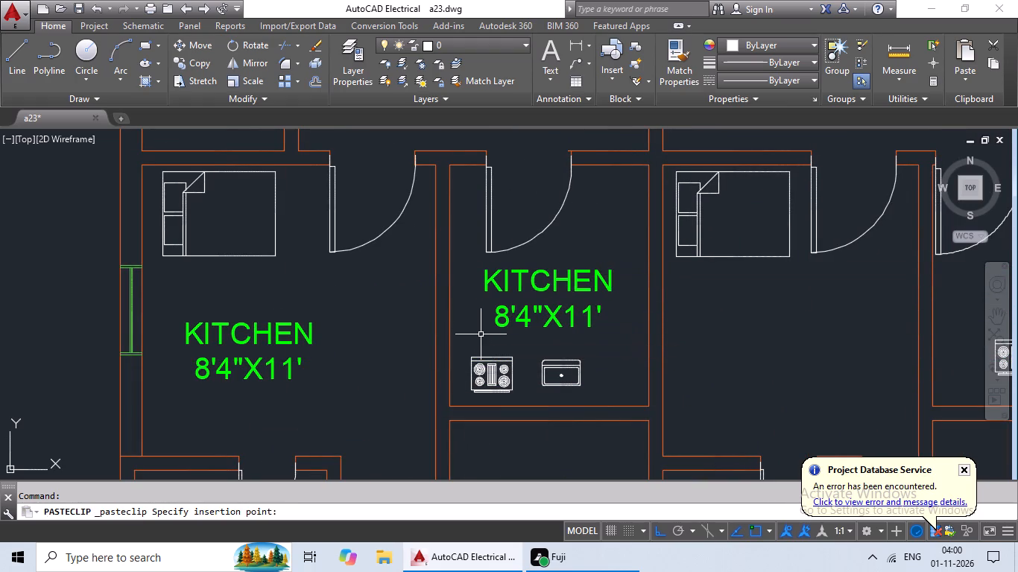
key("ctrl+v")
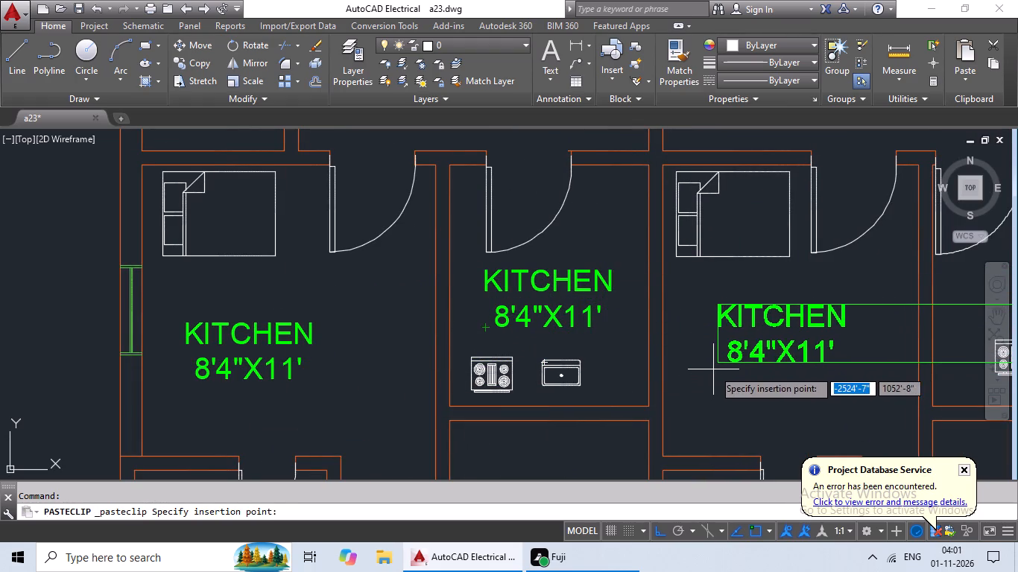
left_click(705, 378)
Paste a copy of the kitchen label into the narrow room directly south of the southwest kitchen.
middle_click_drag(712, 392, 580, 312)
scroll(604, 370, "down", 1)
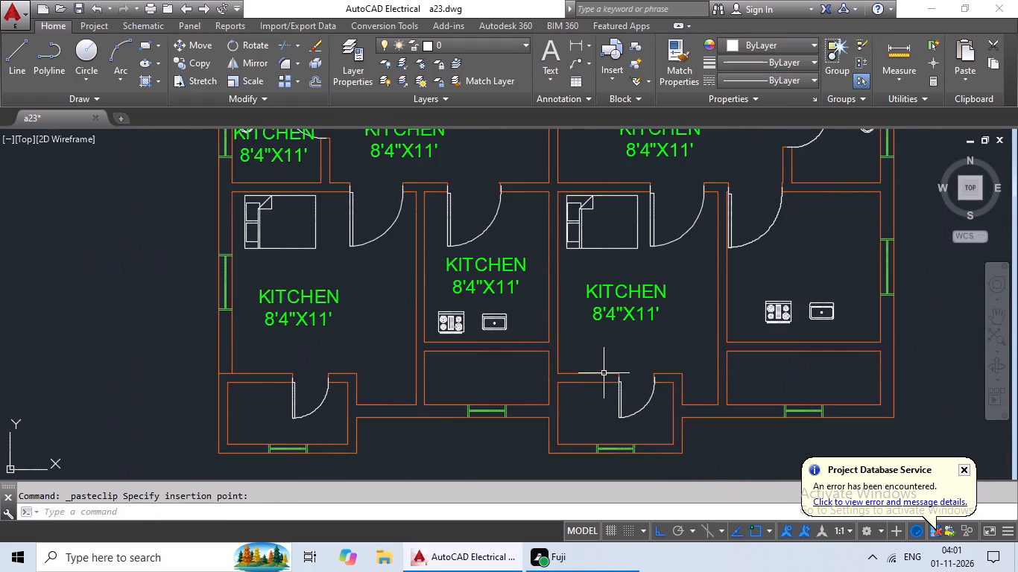
key("ctrl+v")
middle_click_drag(589, 411, 601, 369)
scroll(465, 351, "up", 2)
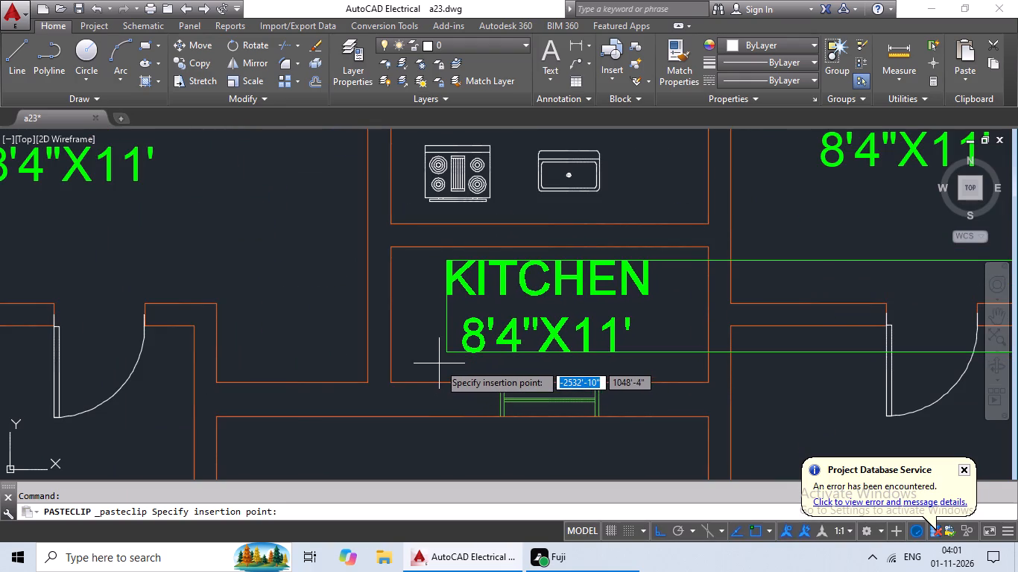
left_click(439, 363)
Paste copies of the kitchen label into the two small projecting rooms below the southern bedrooms.
key("ctrl+v")
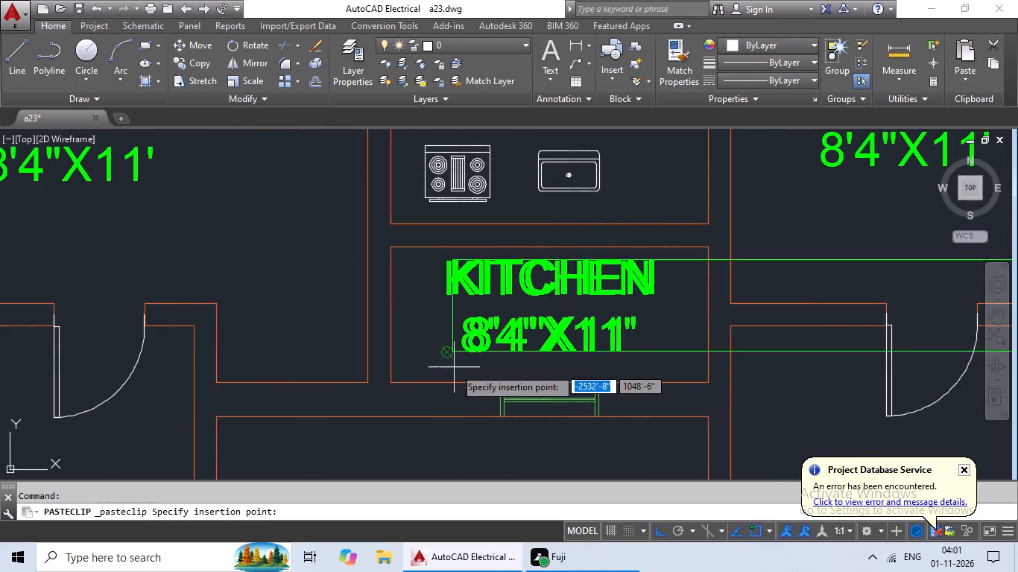
scroll(449, 381, "down", 1)
middle_click_drag(446, 385, 610, 345)
left_click(282, 399)
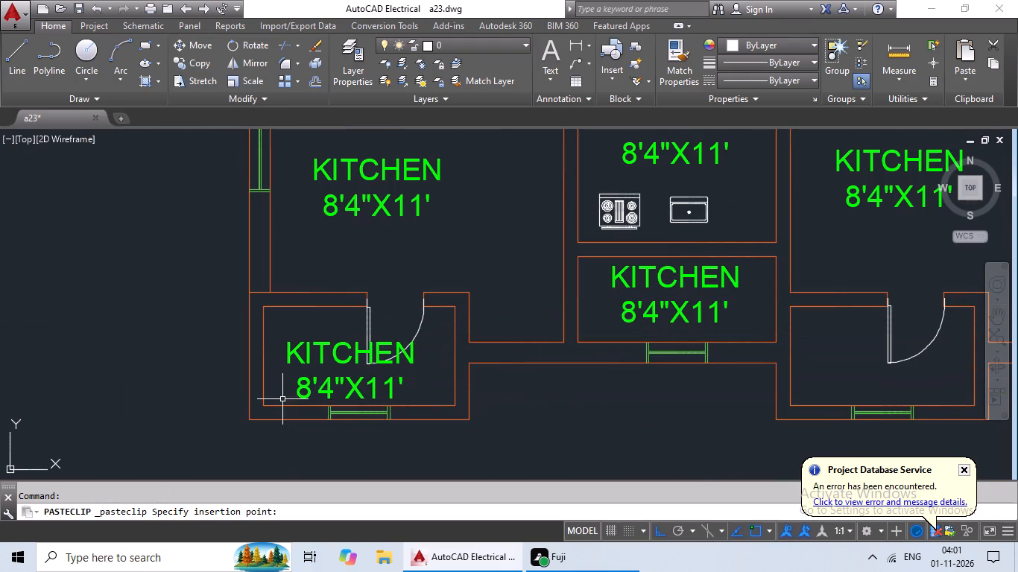
middle_click_drag(505, 419, 364, 398)
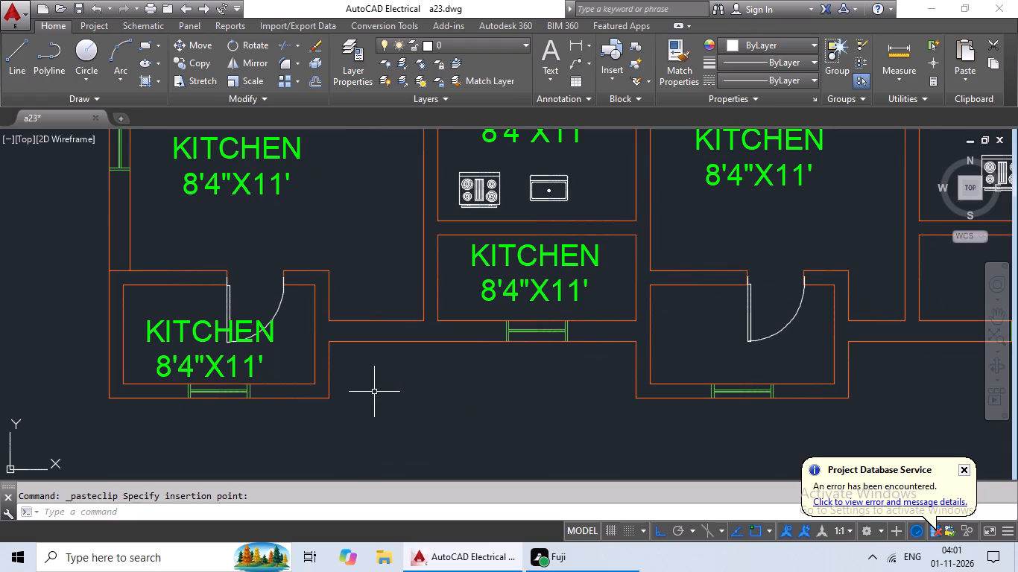
key("ctrl+v")
scroll(460, 401, "down", 2, "ctrl")
middle_click_drag(472, 405, 376, 393)
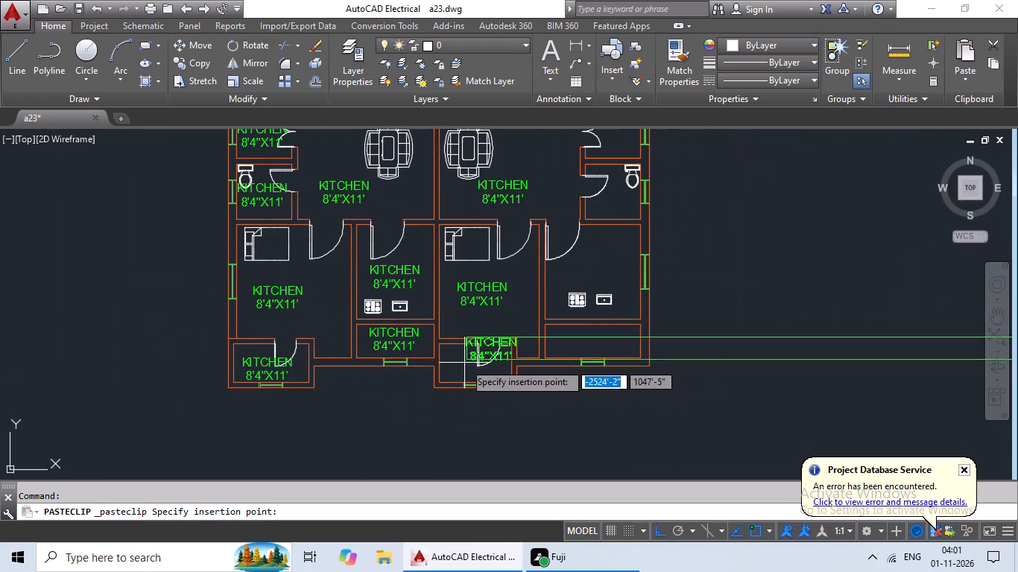
scroll(465, 362, "up", 3)
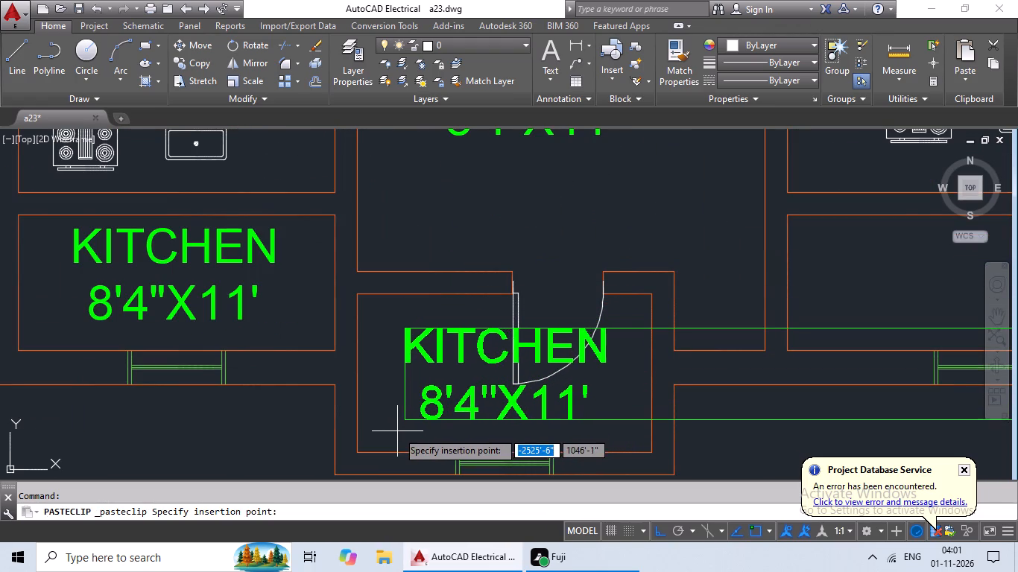
left_click(386, 438)
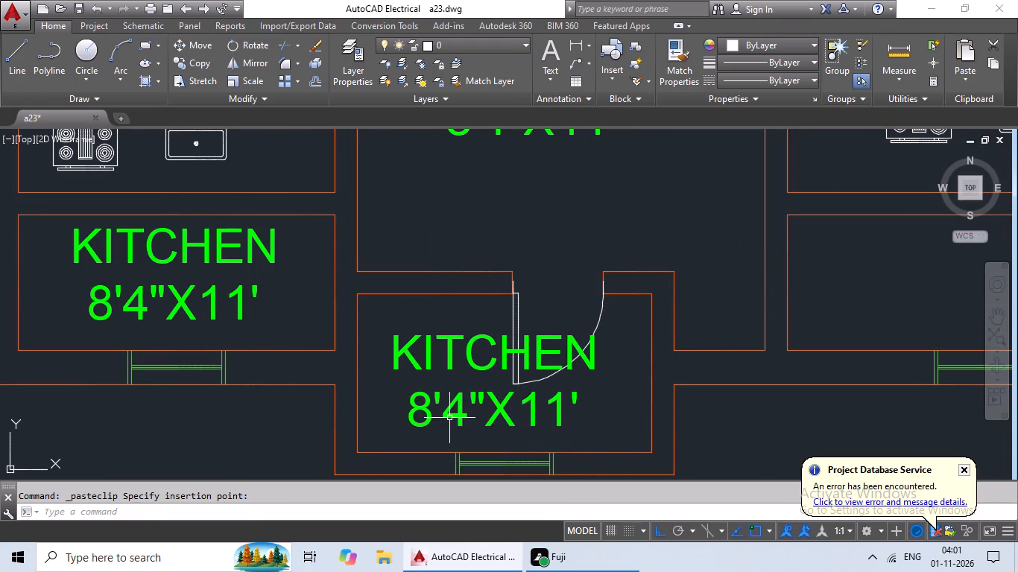
Paste copies of the kitchen label into the southeast kitchen and the narrow room directly south of it.
key("ctrl+v")
scroll(502, 413, "down", 2, "ctrl")
middle_click_drag(508, 412, 407, 434)
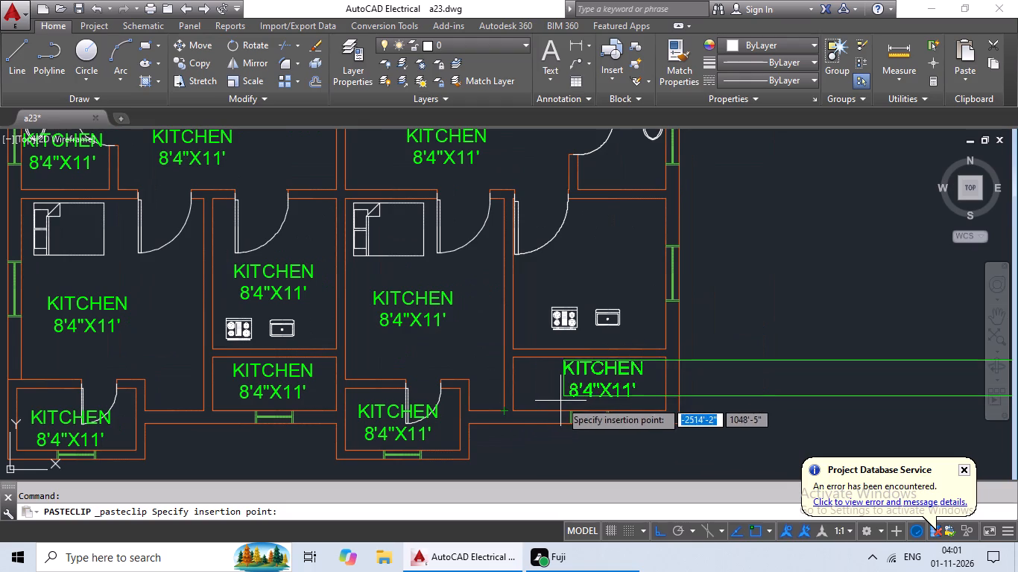
left_click(558, 401)
key("ctrl+v")
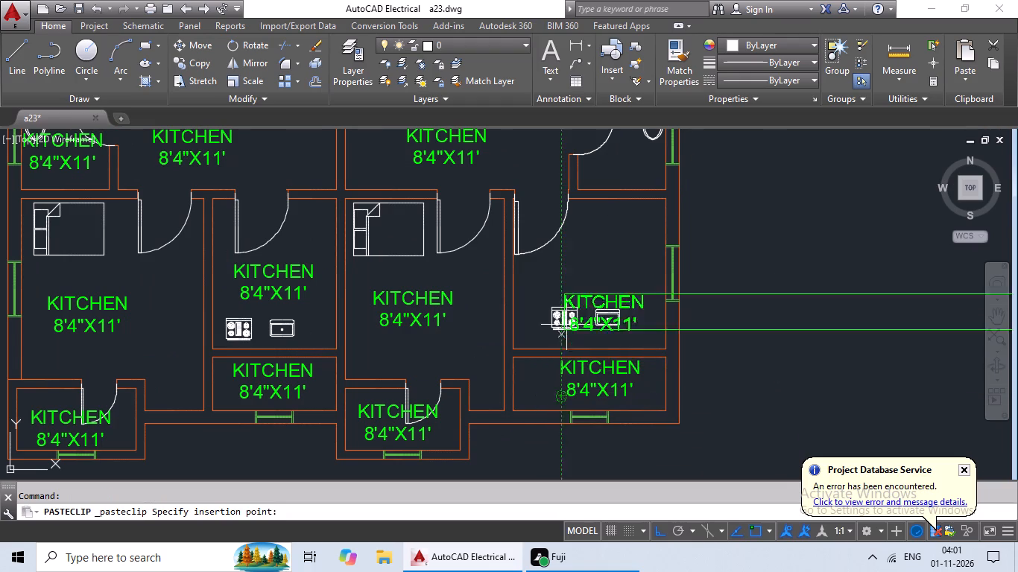
left_click(563, 273)
Paste copies of the kitchen label into the southern double-door room on the east wall and the toilet room directly south of it.
scroll(572, 279, "down", 3)
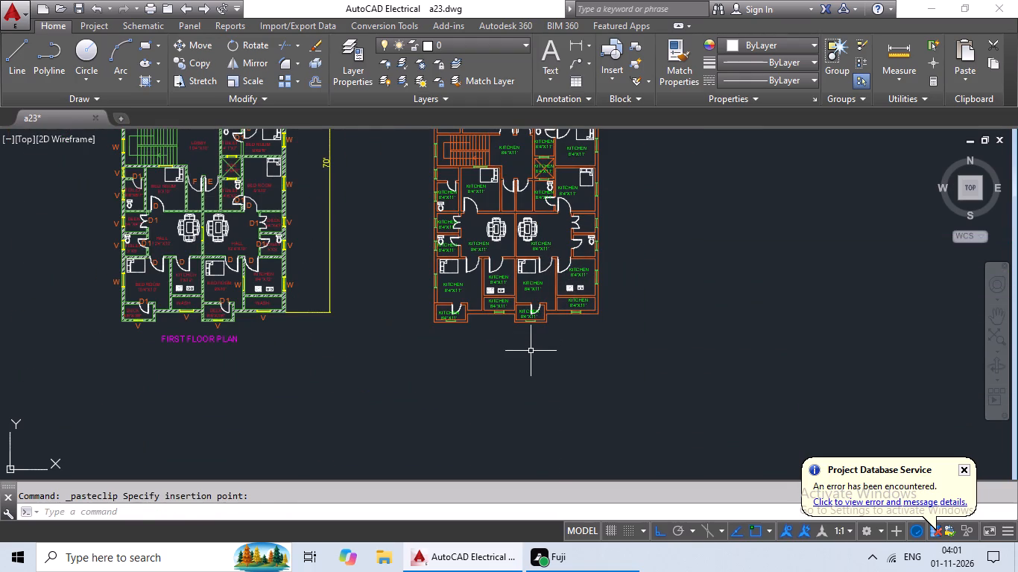
key("ctrl+v")
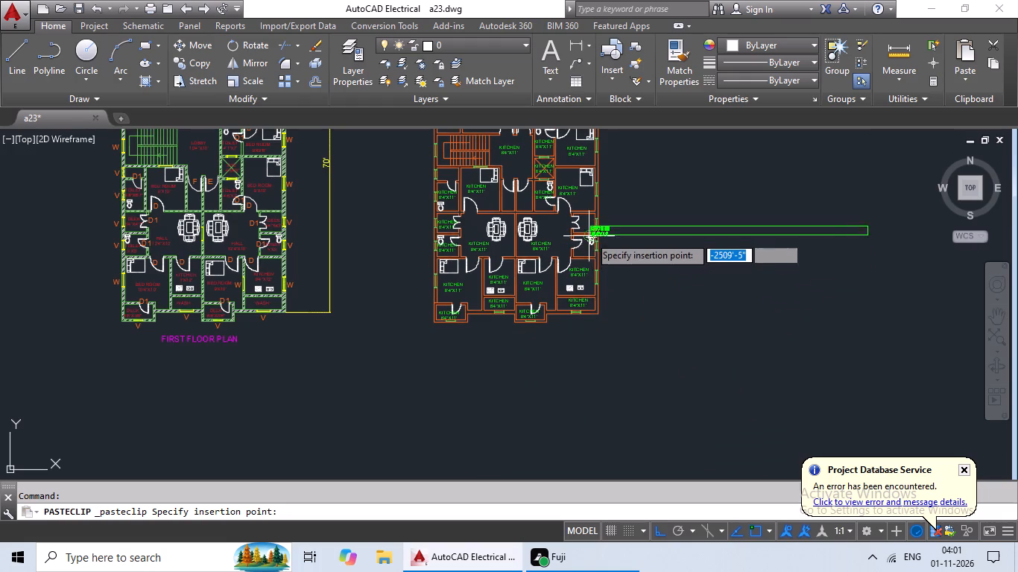
scroll(595, 217, "up", 6)
scroll(492, 272, "down", 1)
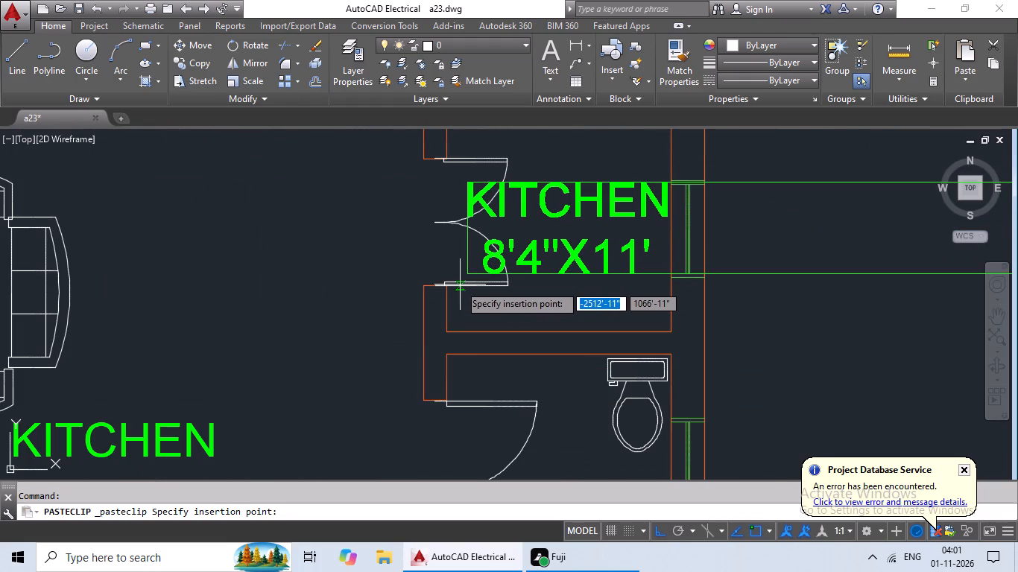
left_click(458, 283)
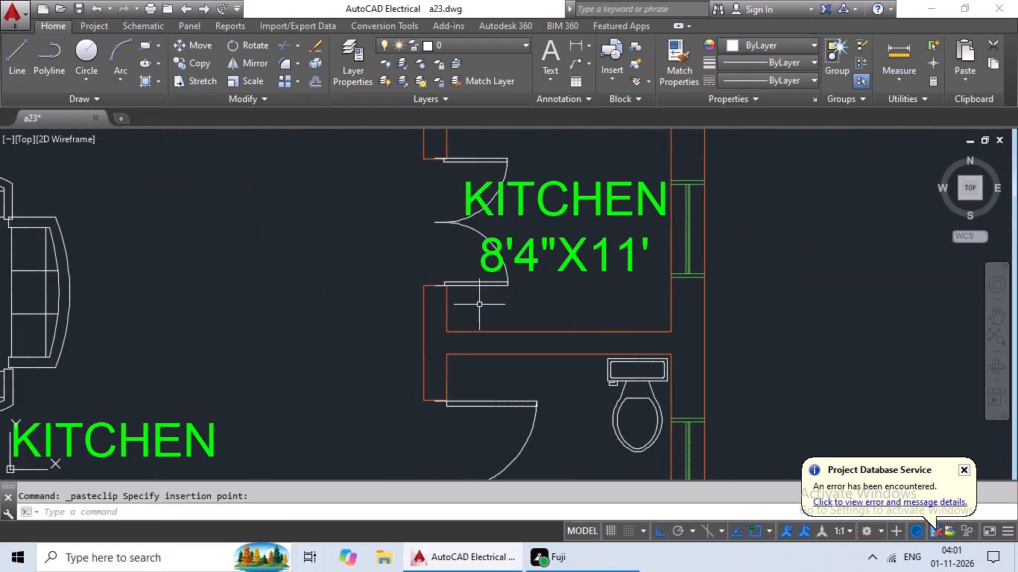
key("ctrl+v")
middle_click_drag(497, 363, 491, 301)
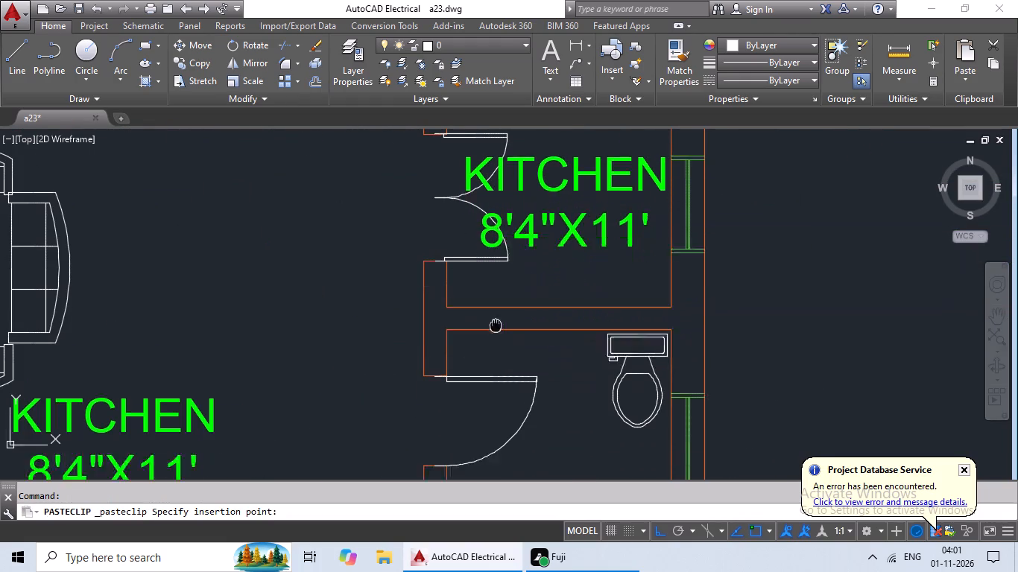
middle_click_drag(491, 301, 472, 185)
left_click(440, 363)
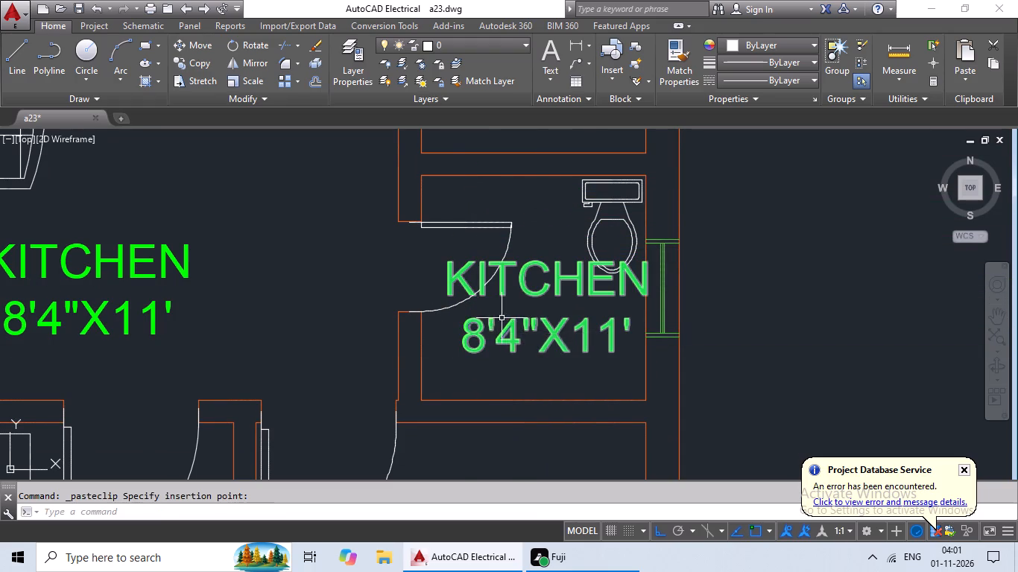
scroll(537, 315, "down", 1)
middle_click_drag(528, 309, 653, 298)
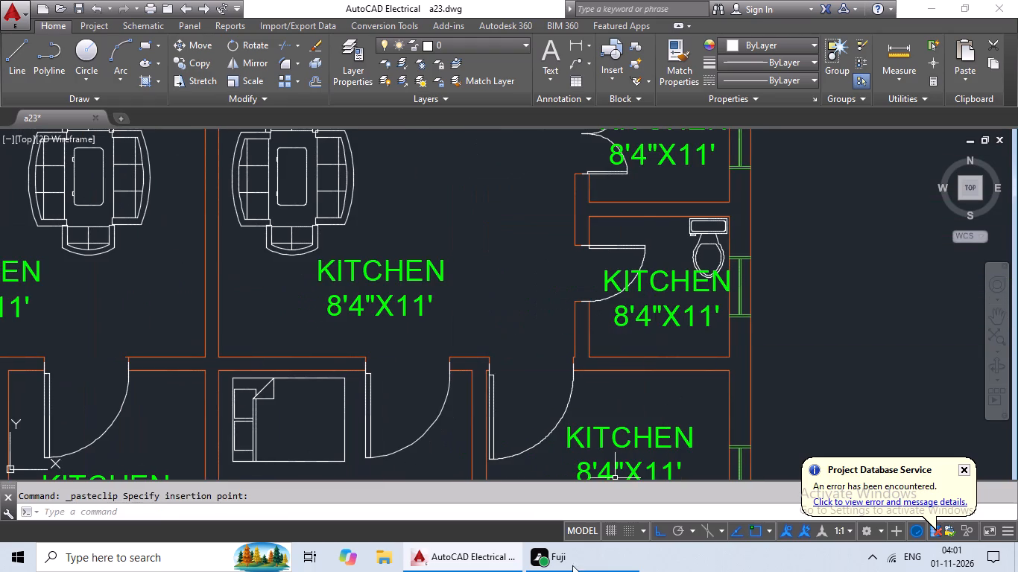
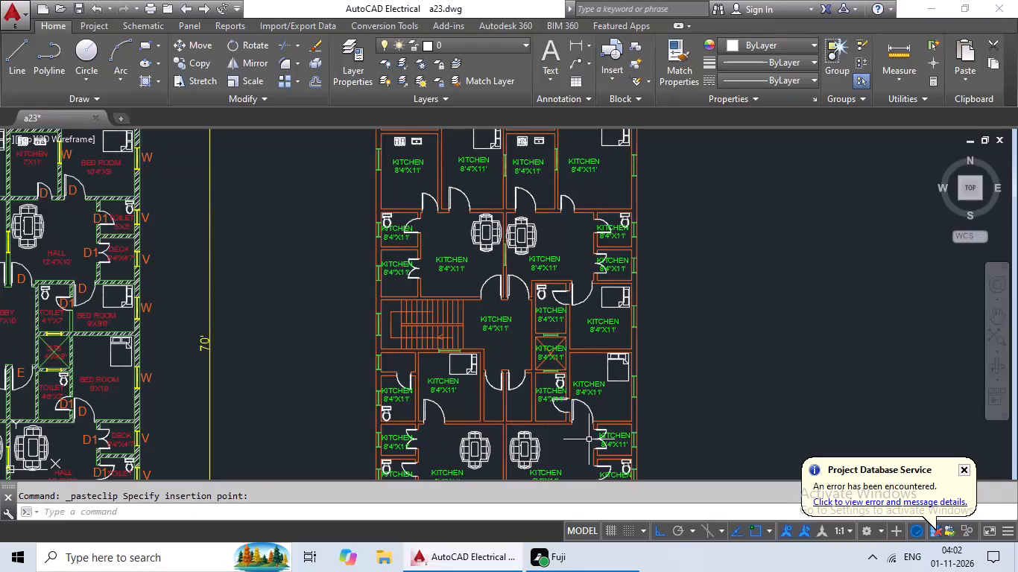
Replace the kitchen label text in the narrow room north of the northwest kitchen with WASH.
scroll(575, 433, "down", 3)
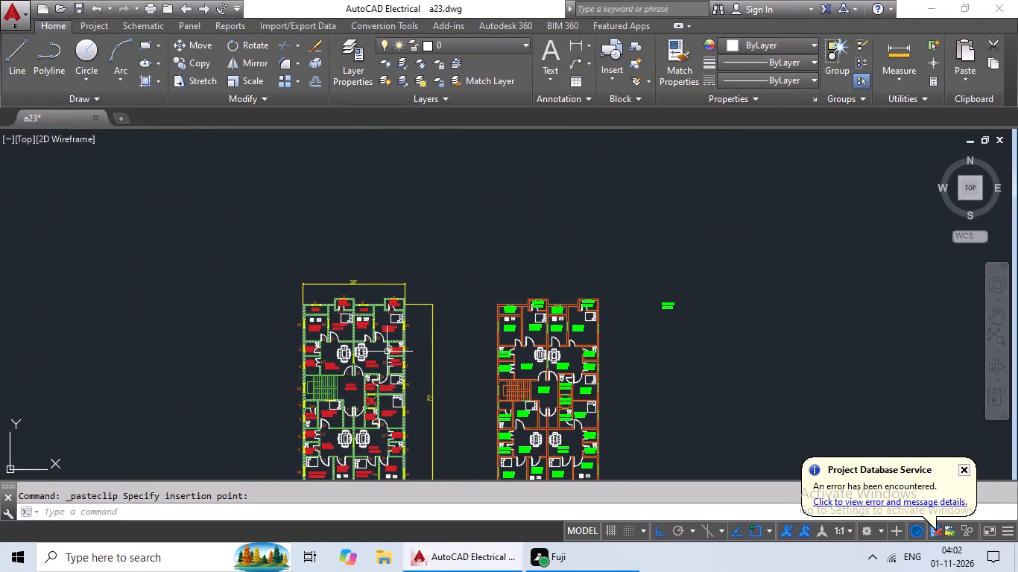
scroll(337, 311, "up", 4)
middle_click_drag(347, 326, 345, 270)
scroll(479, 325, "down", 1)
middle_click_drag(497, 342, 321, 343)
middle_click_drag(667, 357, 305, 317)
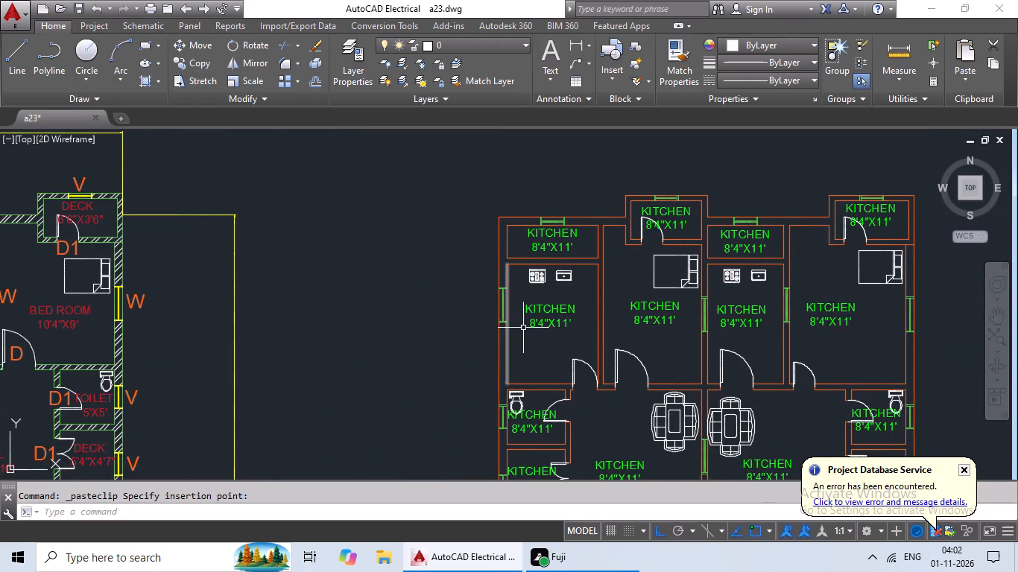
middle_click_drag(554, 318, 488, 333)
double_click(482, 255)
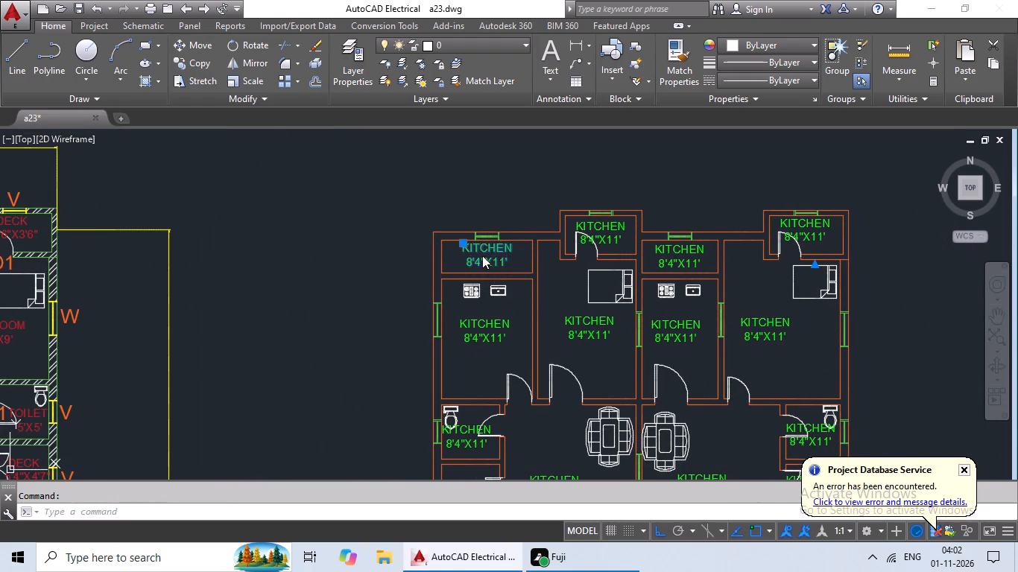
scroll(482, 255, "up", 4)
left_click(596, 275)
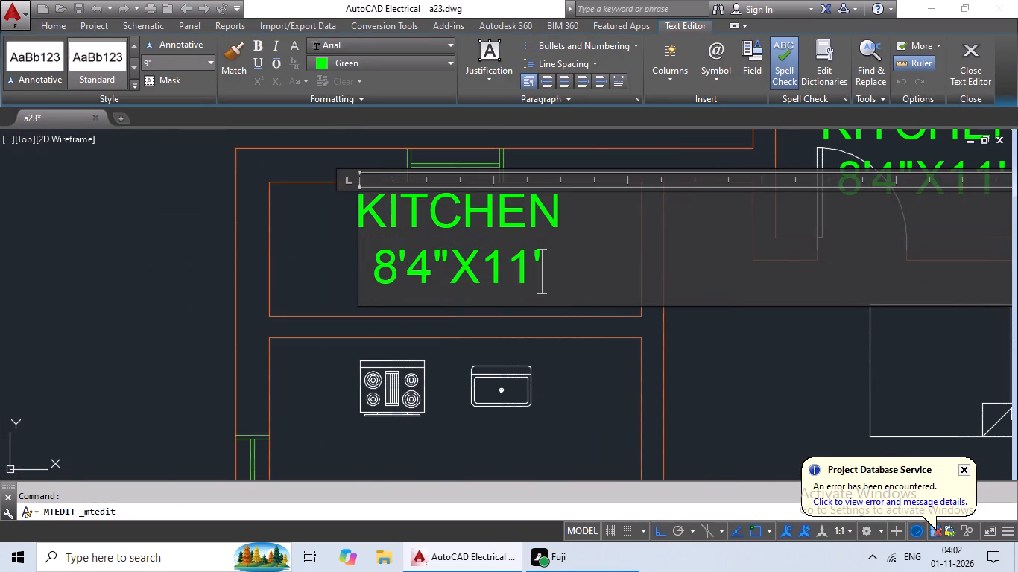
key("BackSpace")
key("BackSpace")
key("BackSpace")
key("BackSpace")
key("BackSpace")
key("BackSpace")
key("BackSpace")
key("BackSpace")
key("BackSpace")
key("BackSpace")
key("BackSpace")
key("BackSpace")
key("BackSpace")
key("BackSpace")
key("BackSpace")
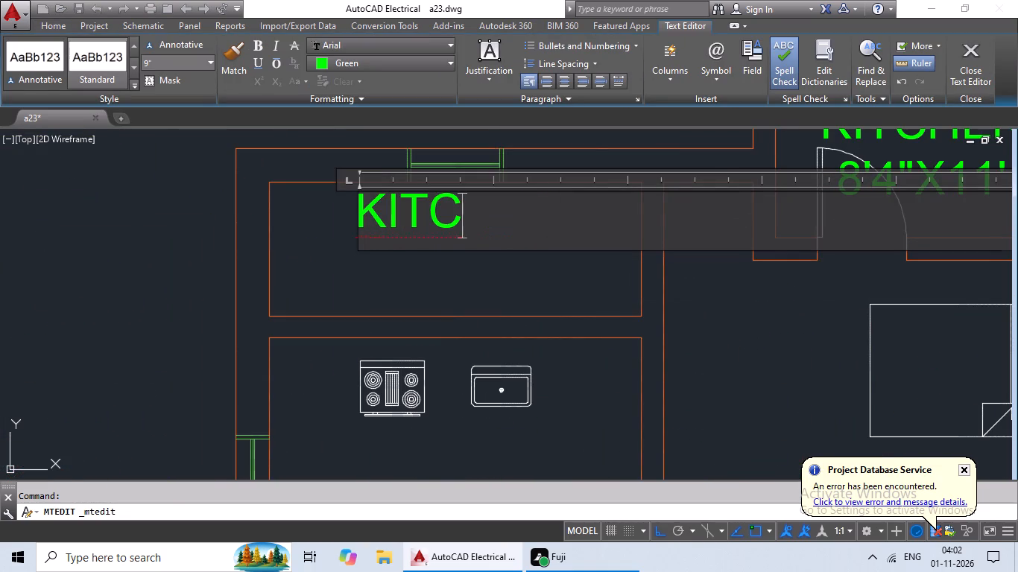
key("BackSpace")
key("BackSpace")
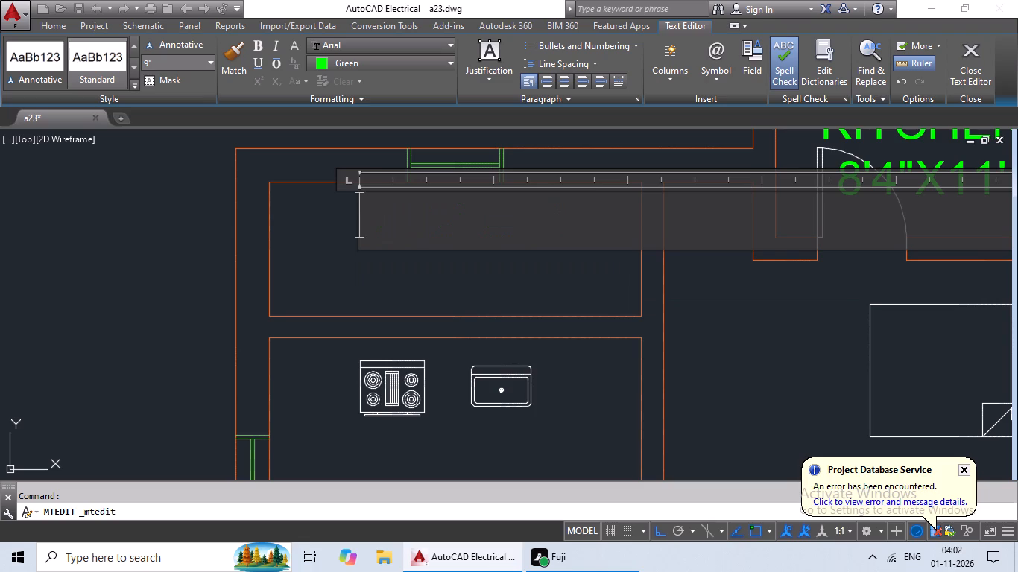
type("WAS")
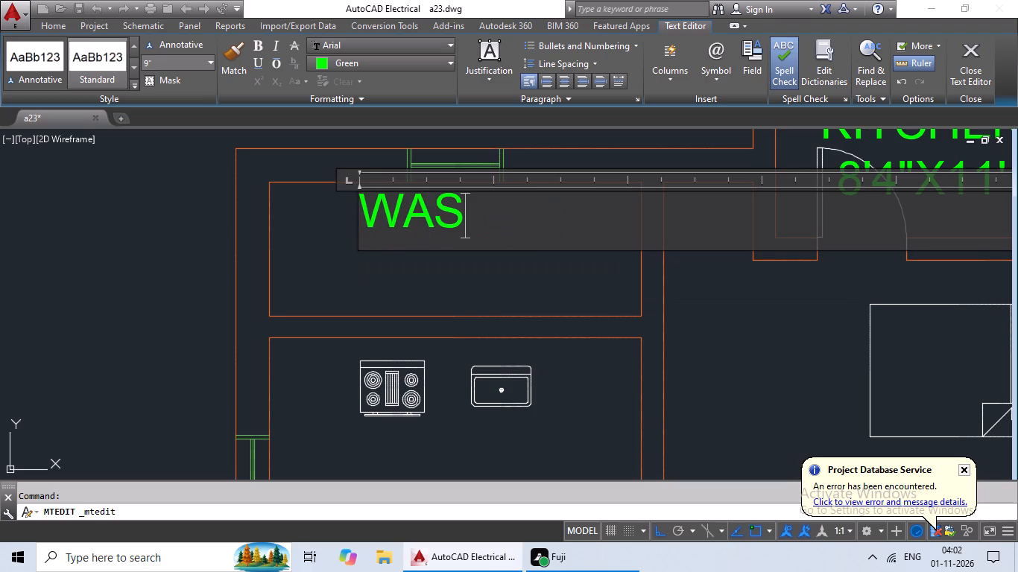
key("shift+h")
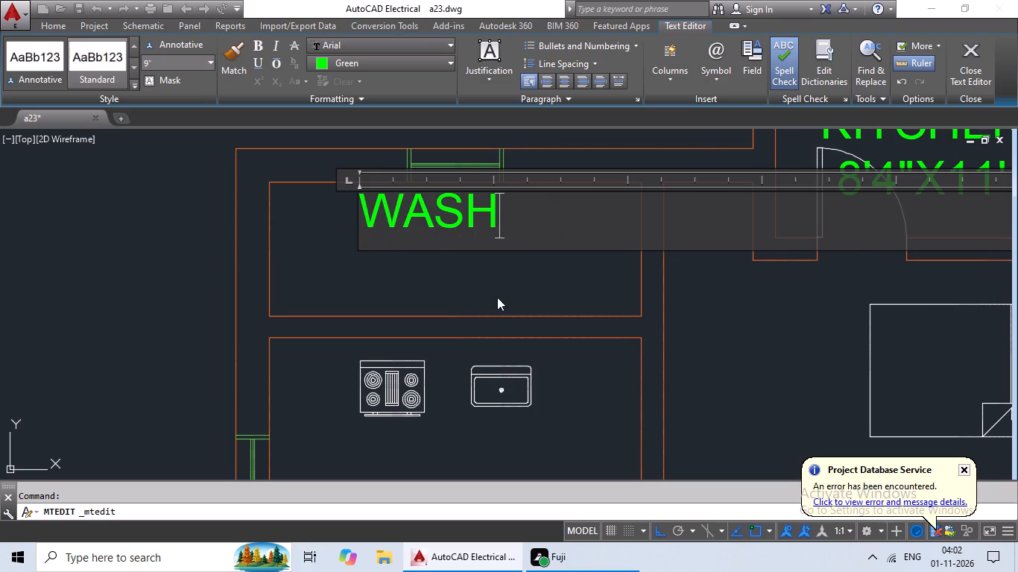
left_click(496, 297)
Move the WASH label freely, with ortho off, to the centre of its narrow room.
left_click(424, 211)
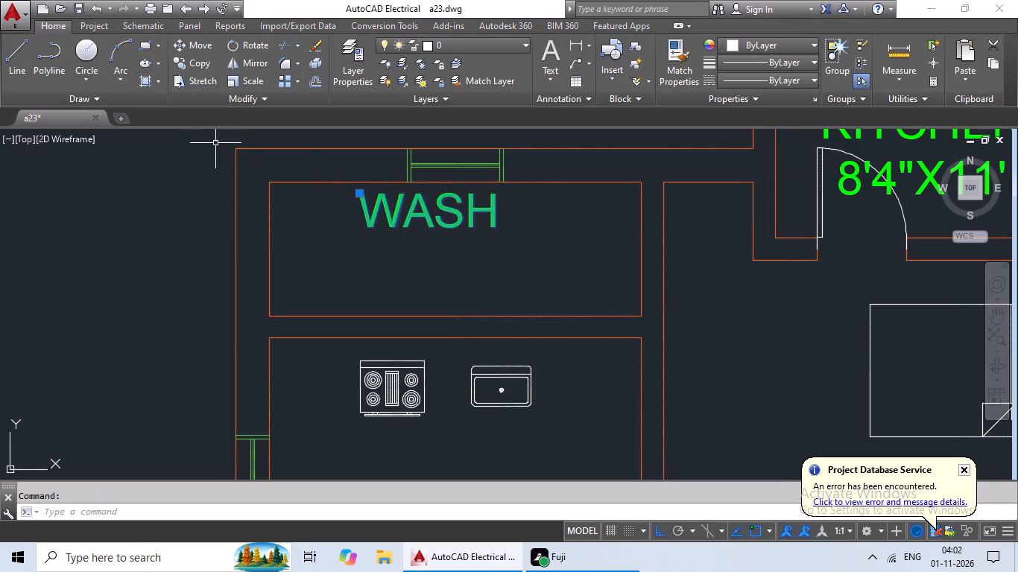
left_click(196, 46)
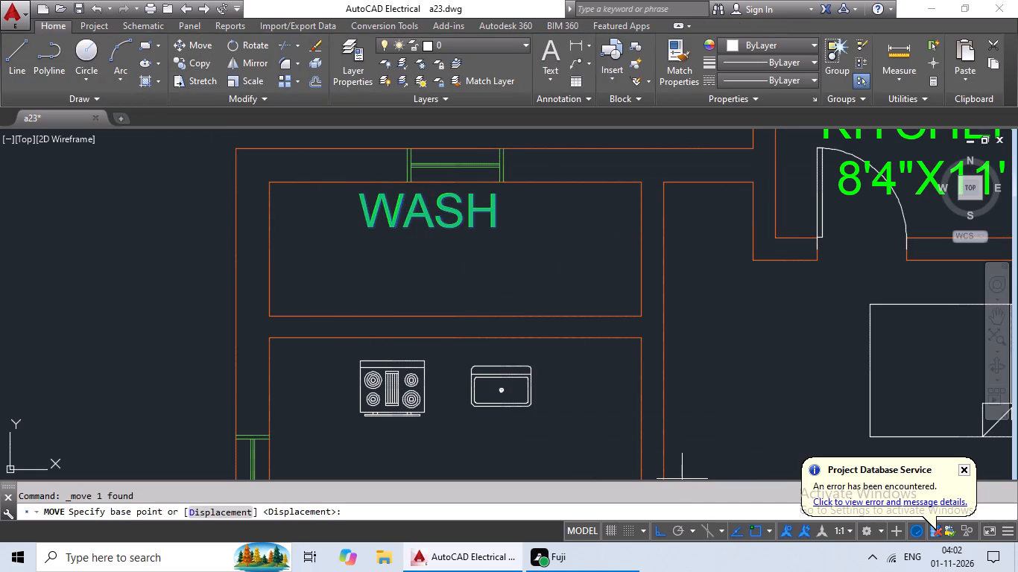
left_click(654, 533)
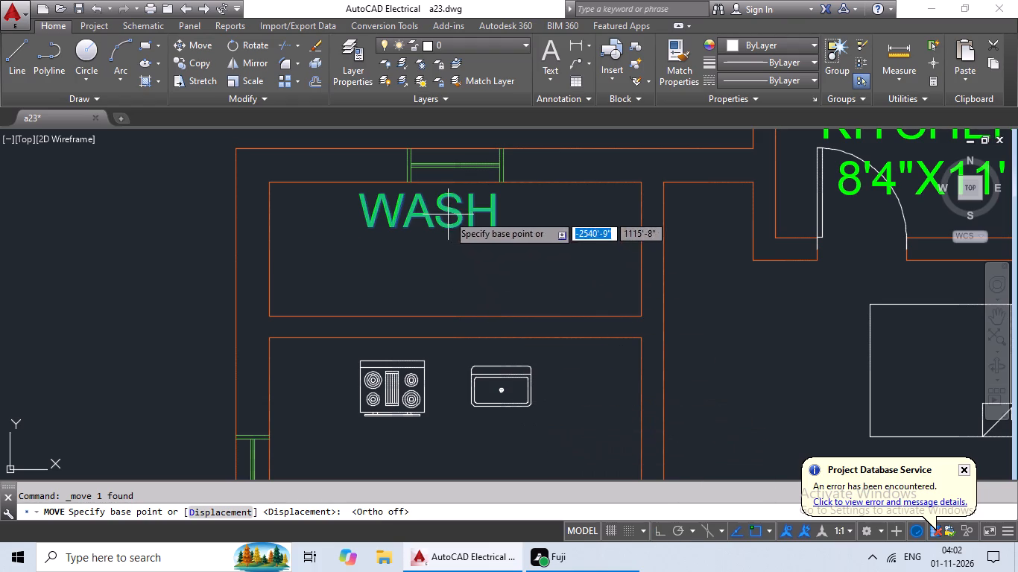
left_click_drag(448, 214, 460, 258)
left_click(460, 258)
Replace the label text in the western projecting room on the north side with DECK and 6'6"X3'6" on two lines.
scroll(513, 240, "down", 2)
middle_click_drag(536, 251, 464, 246)
middle_click_drag(463, 283, 531, 232)
middle_click_drag(518, 280, 405, 318)
middle_click_drag(488, 273, 399, 318)
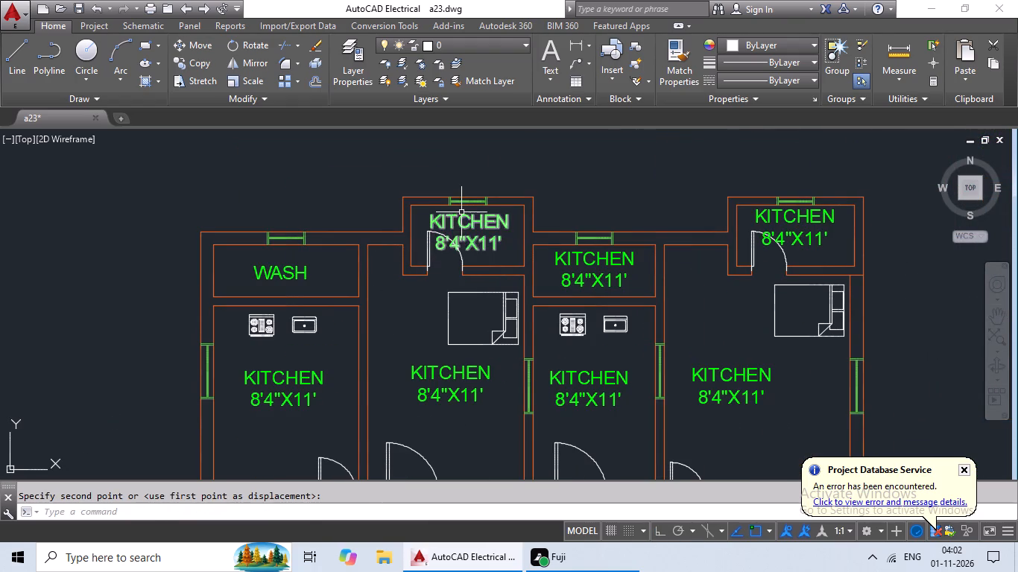
left_click(461, 212)
double_click(455, 223)
scroll(455, 223, "up", 1)
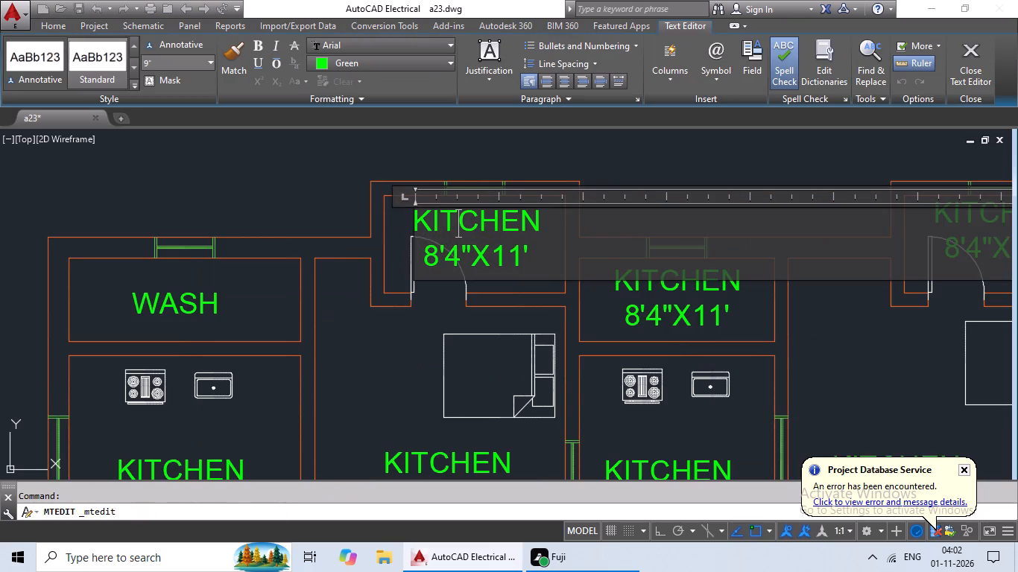
scroll(528, 255, "up", 1)
left_click(548, 250)
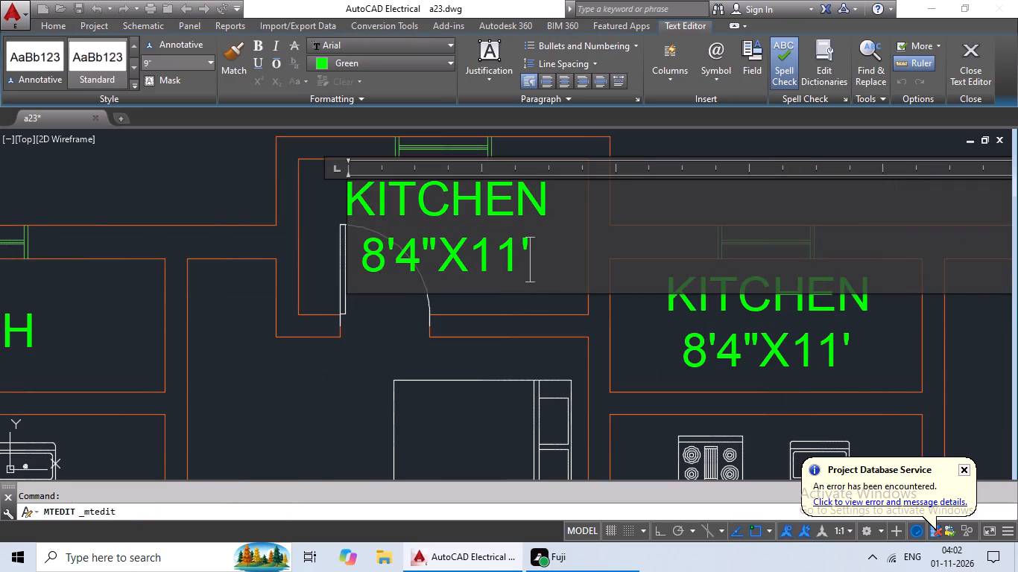
key("BackSpace")
key("BackSpace")
key("BackSpace")
key("BackSpace")
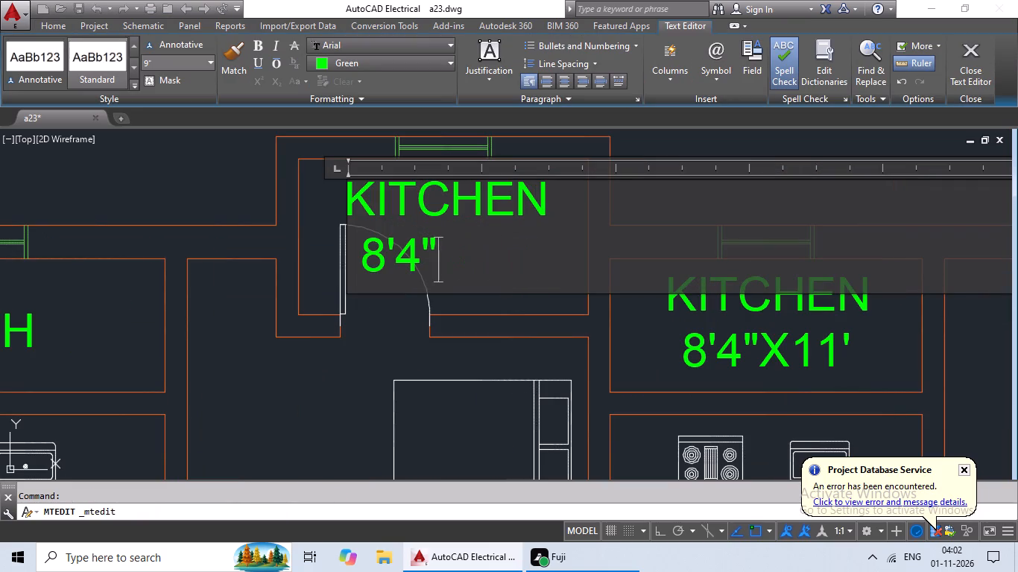
key("BackSpace")
key("BackSpace")
key("BackSpace")
key("BackSpace")
key("BackSpace")
key("BackSpace")
key("BackSpace")
key("BackSpace")
key("BackSpace")
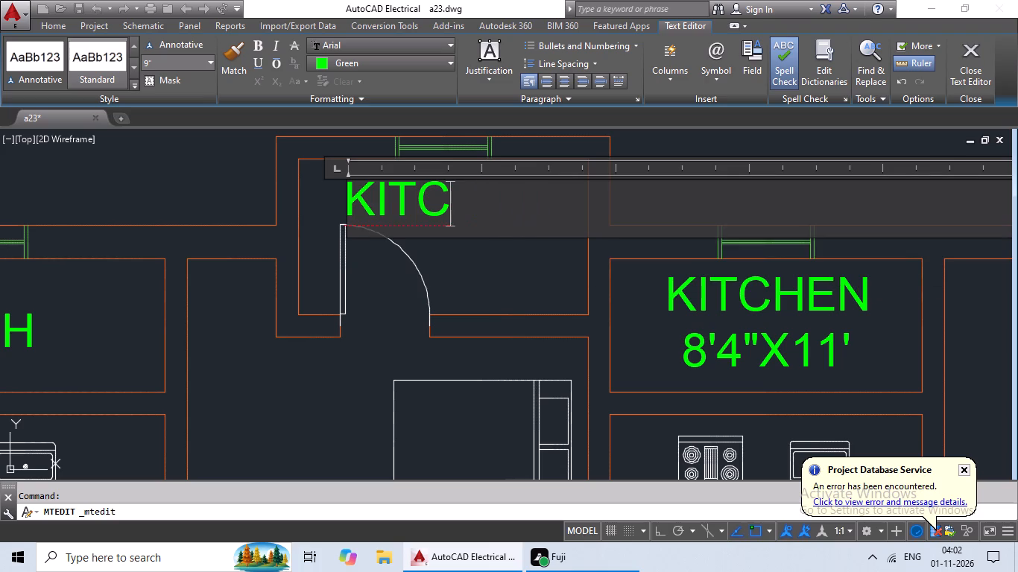
key("BackSpace")
key("BackSpace")
key("BackSpace")
key("BackSpace")
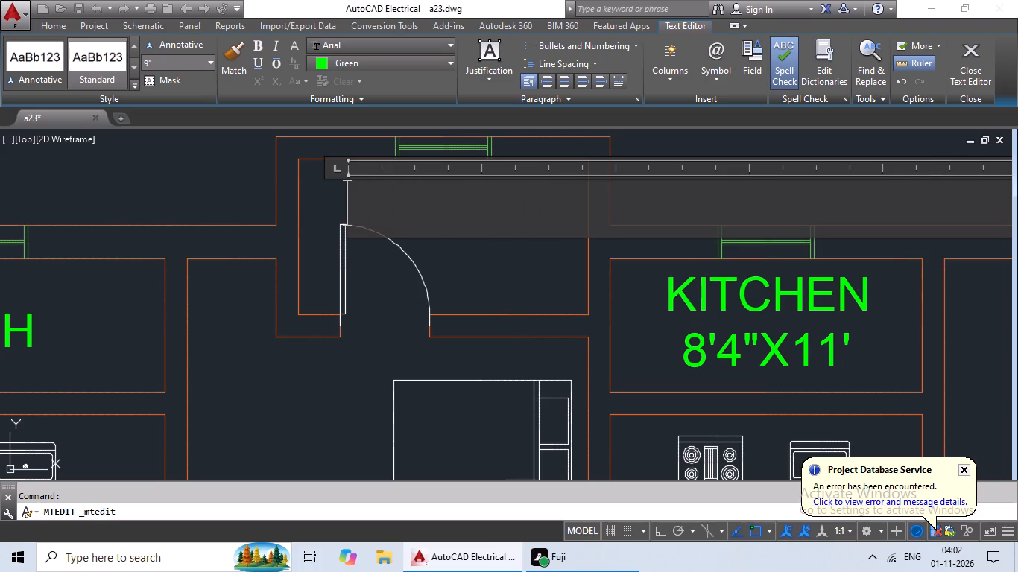
type("DEC")
key("shift+k")
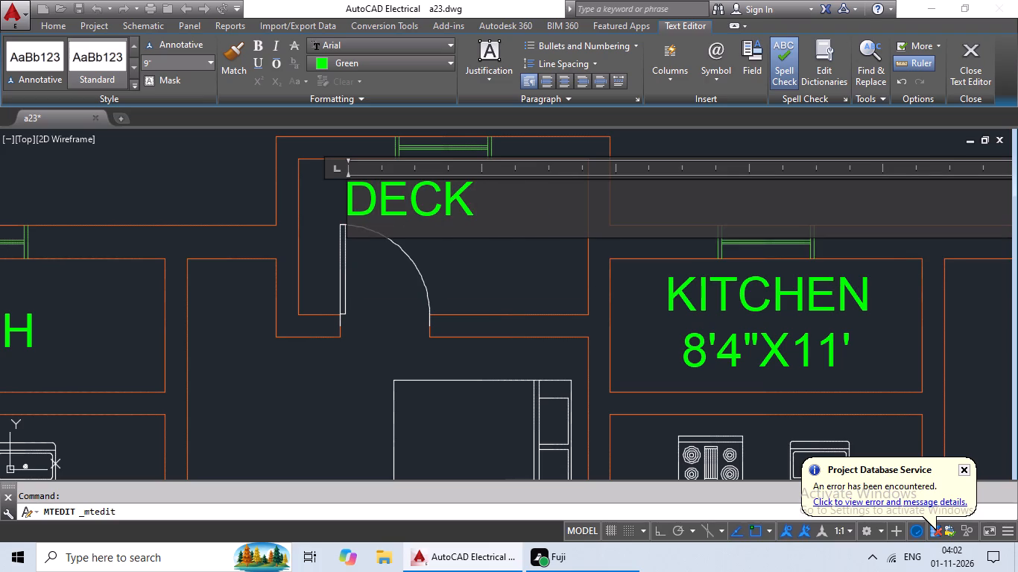
key("Return")
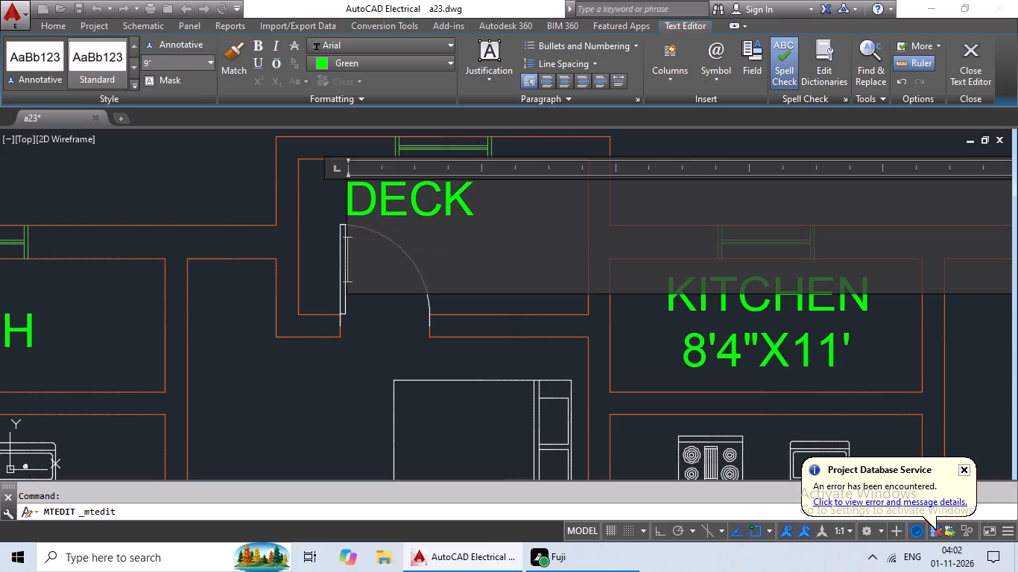
type("6'6")
key("shift+quotedbl")
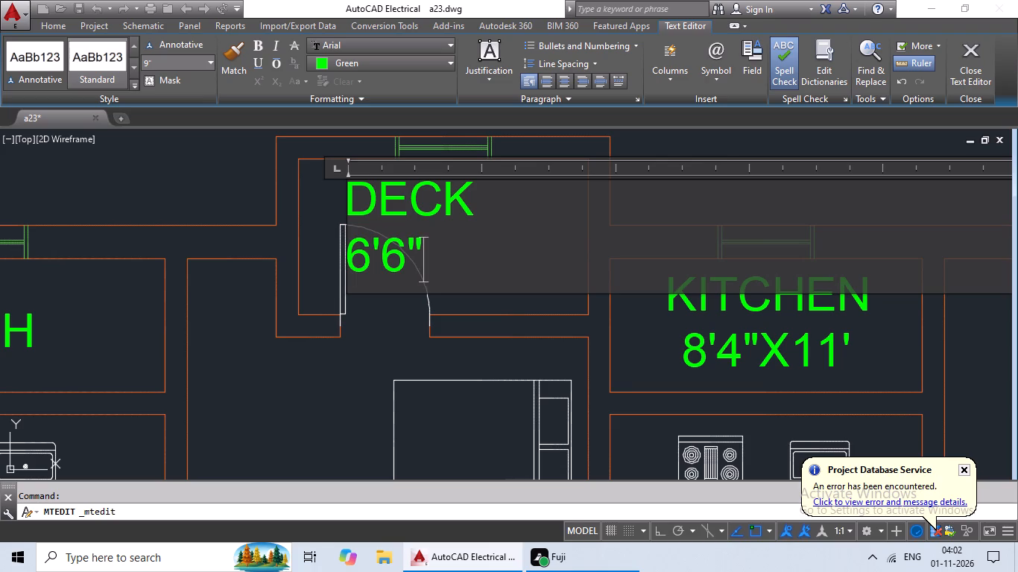
key("shift+x")
key("3")
type("'6")
key("shift+quotedbl")
key("Return")
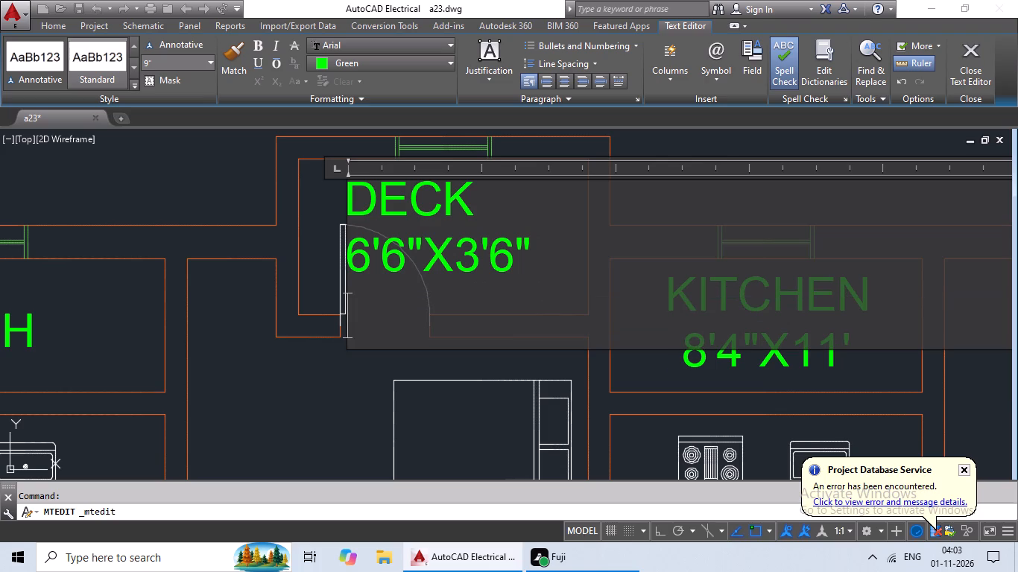
Indent the word DECK by two spaces so it is centred above its 6'6"X3'6" size line.
left_click(346, 193)
left_click(348, 194)
triple_click(356, 200)
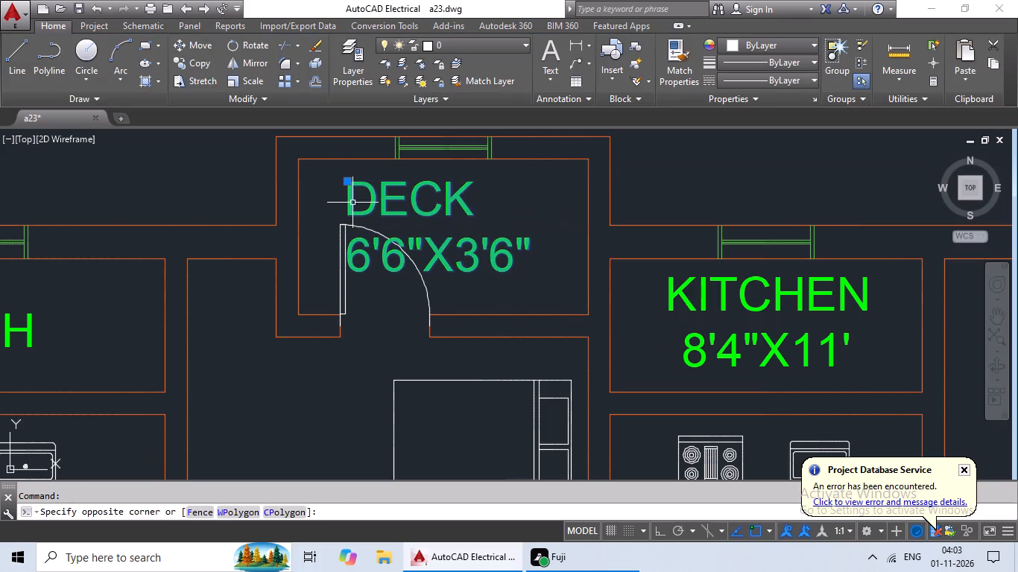
double_click(352, 203)
left_click(349, 205)
key("space")
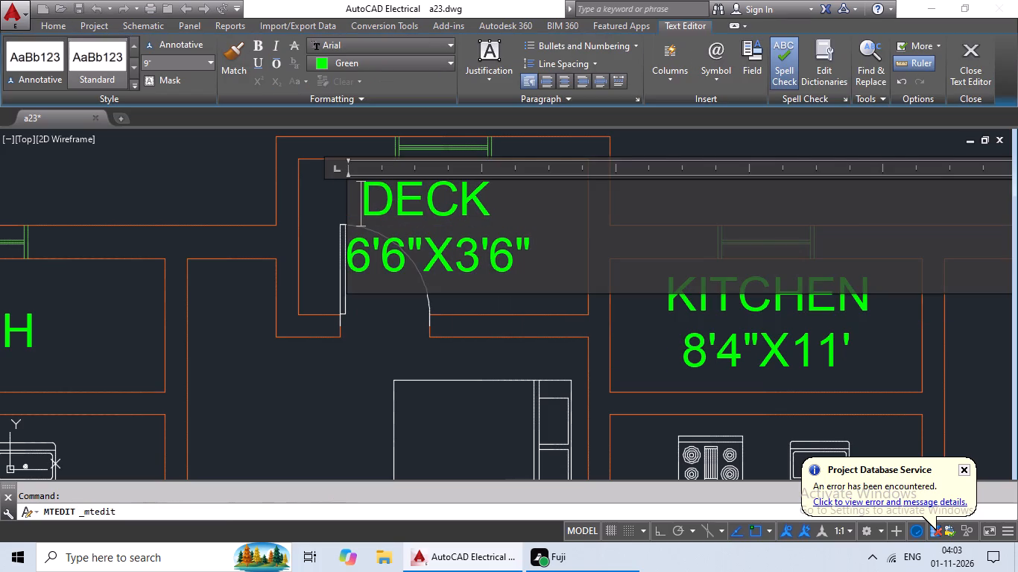
key("space")
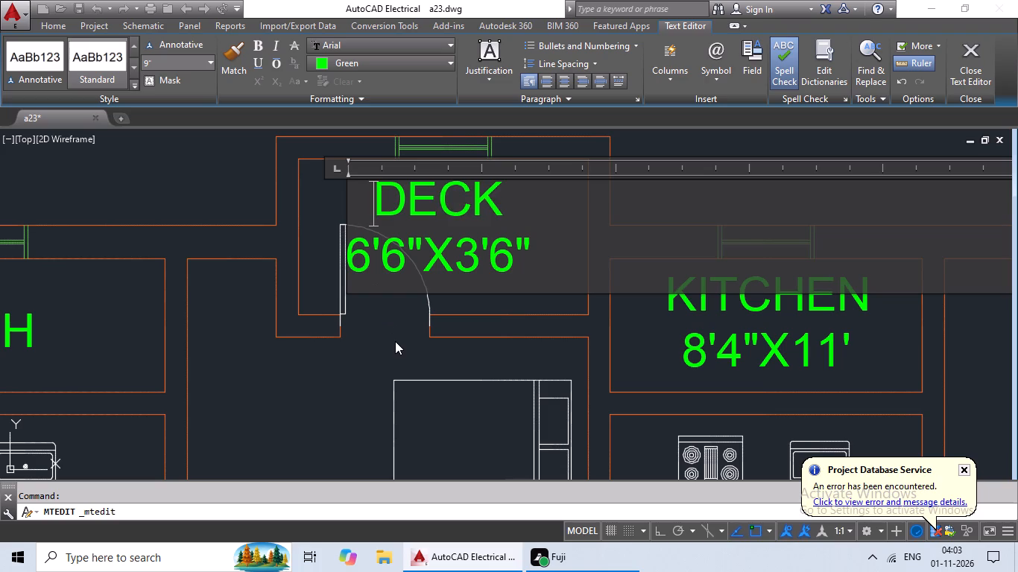
left_click(379, 327)
scroll(396, 322, "down", 1)
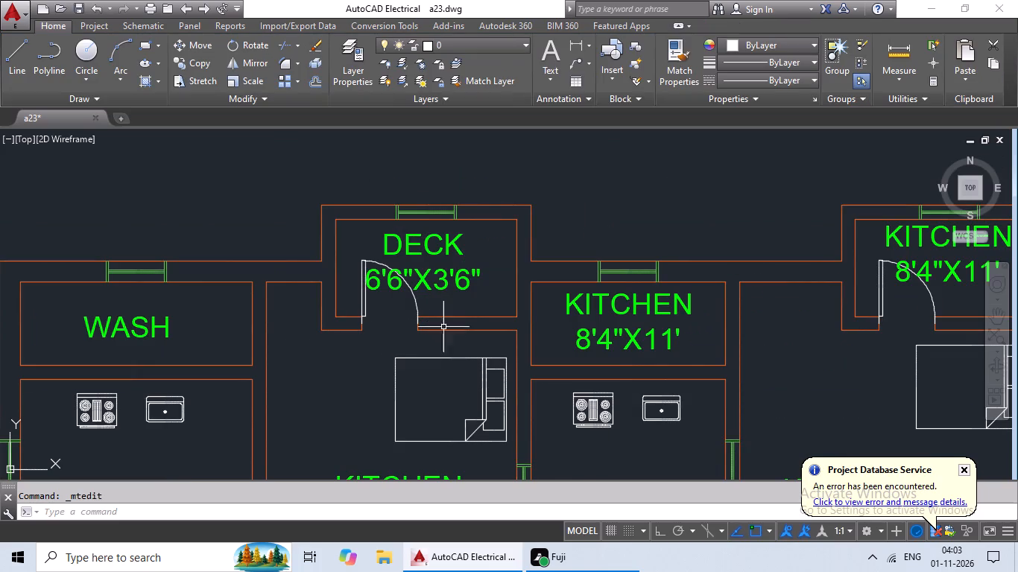
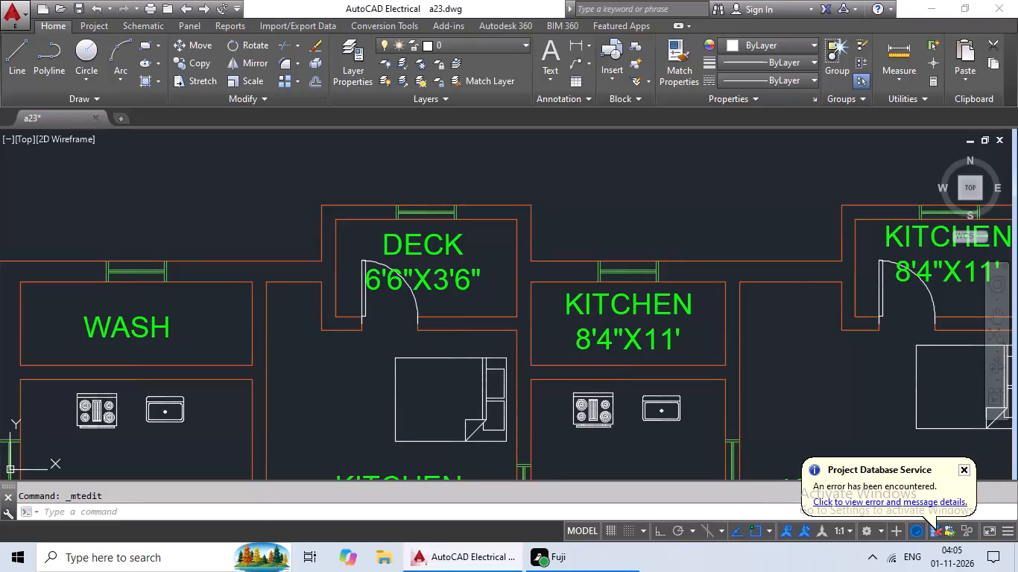
Replace the kitchen label text in the room south of the western DECK with BED ROOM and 9'X9' on two lines.
scroll(554, 423, "down", 1)
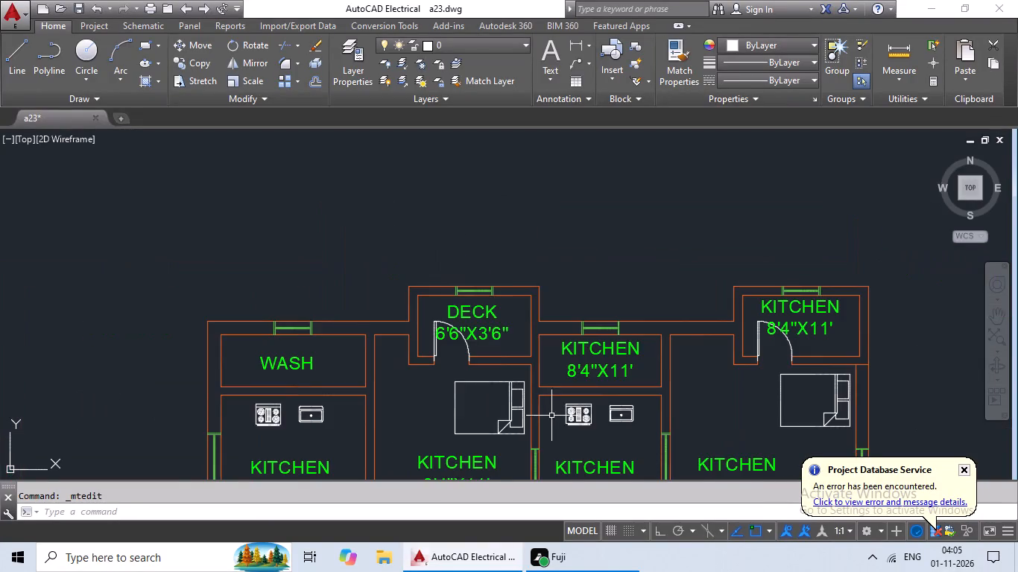
middle_click_drag(548, 408, 491, 252)
scroll(423, 314, "down", 3)
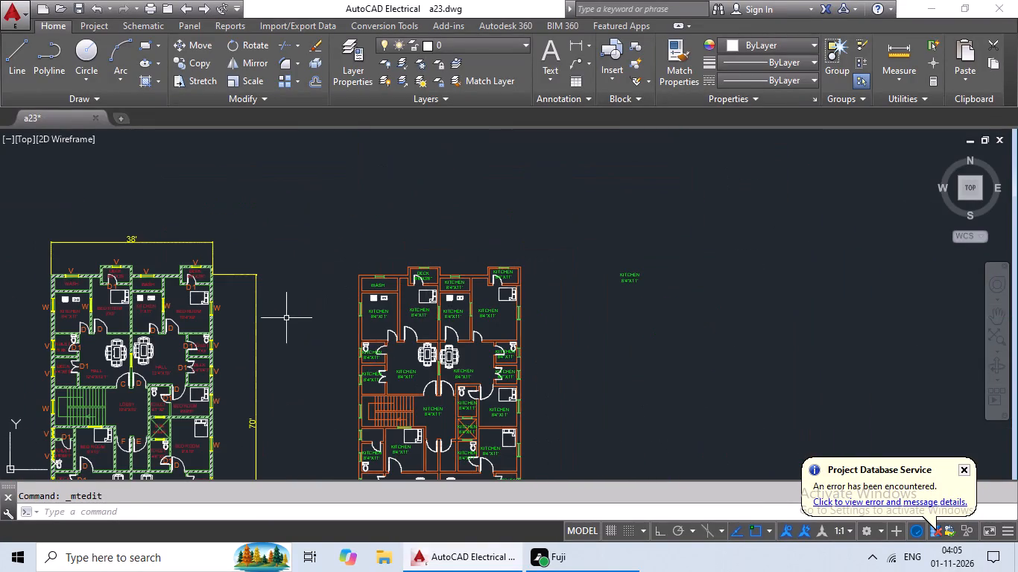
scroll(86, 312, "up", 4)
scroll(123, 320, "down", 2)
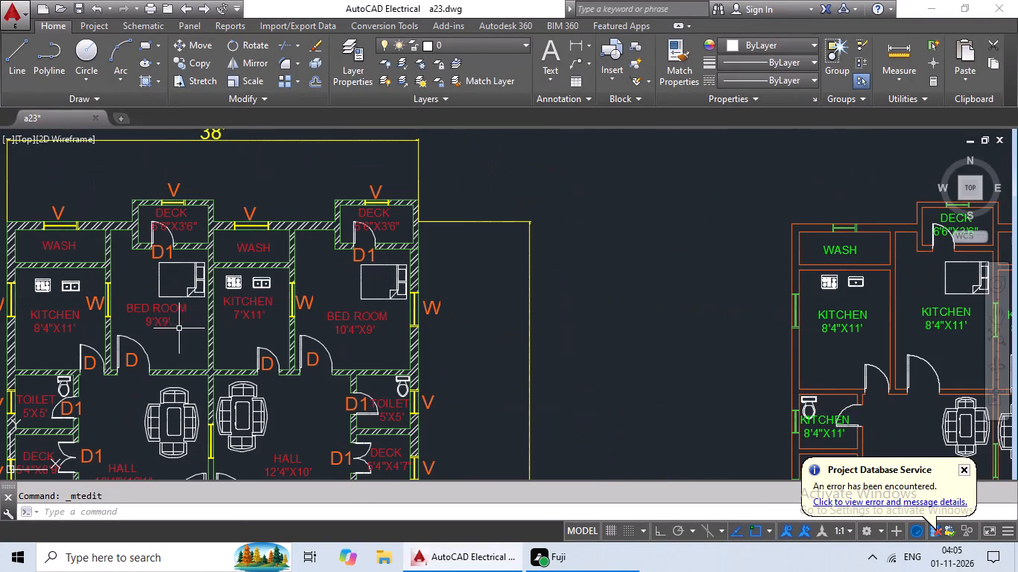
middle_click_drag(189, 324, 88, 321)
middle_click_drag(138, 311, 13, 314)
middle_click_drag(522, 331, 318, 331)
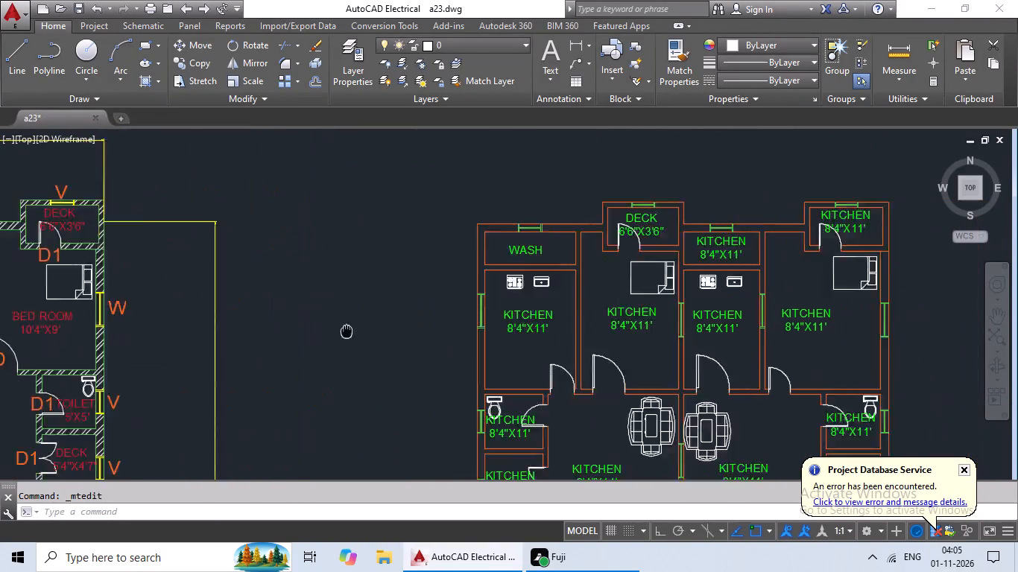
middle_click_drag(318, 331, 136, 347)
scroll(353, 343, "up", 2)
double_click(312, 308)
double_click(302, 308)
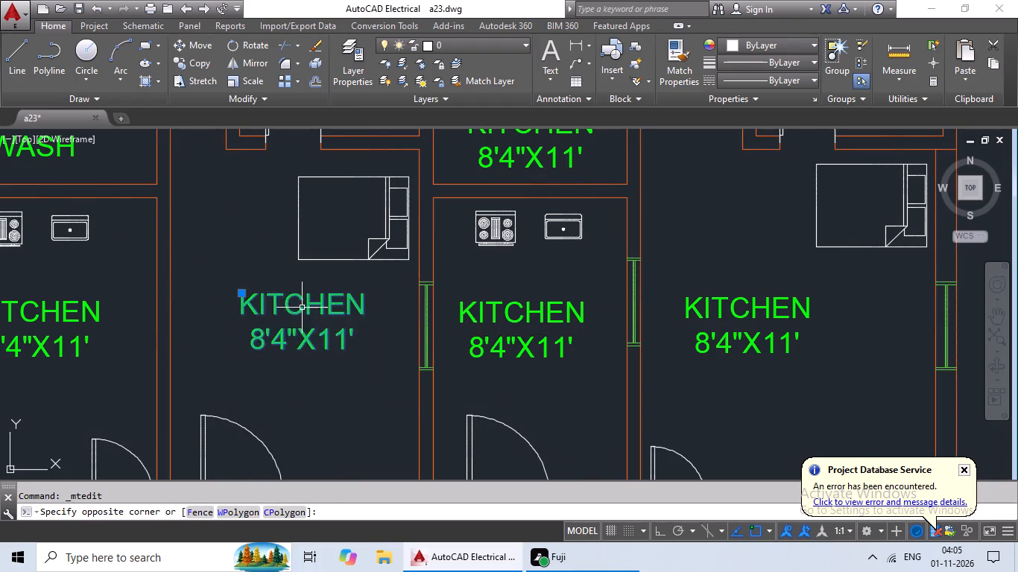
scroll(319, 318, "up", 1)
left_click(399, 352)
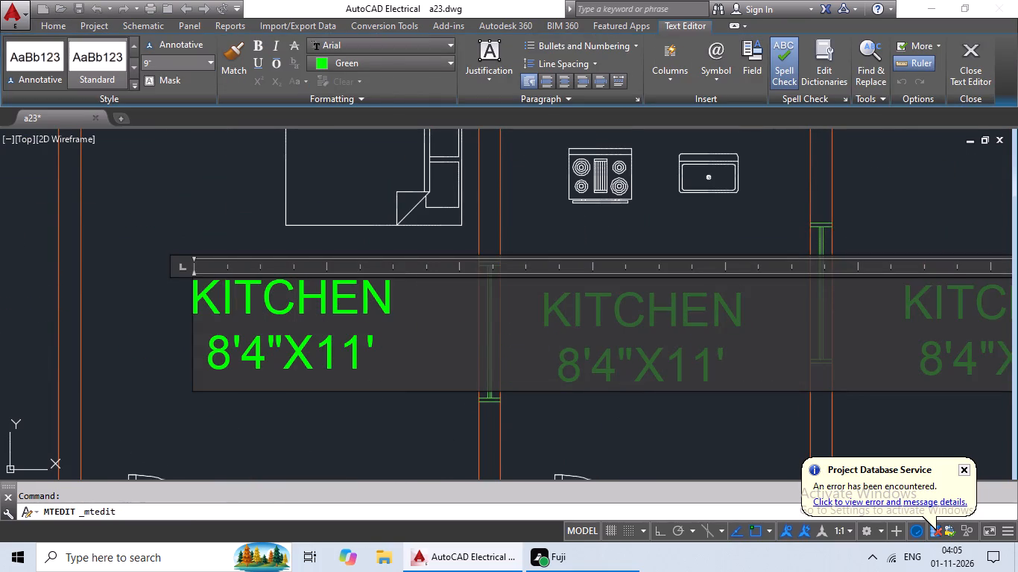
key("BackSpace")
key("BackSpace")
key("BackSpace")
key("BackSpace")
key("BackSpace")
key("BackSpace")
key("BackSpace")
key("BackSpace")
key("BackSpace")
key("BackSpace")
key("BackSpace")
key("BackSpace")
key("BackSpace")
key("BackSpace")
key("BackSpace")
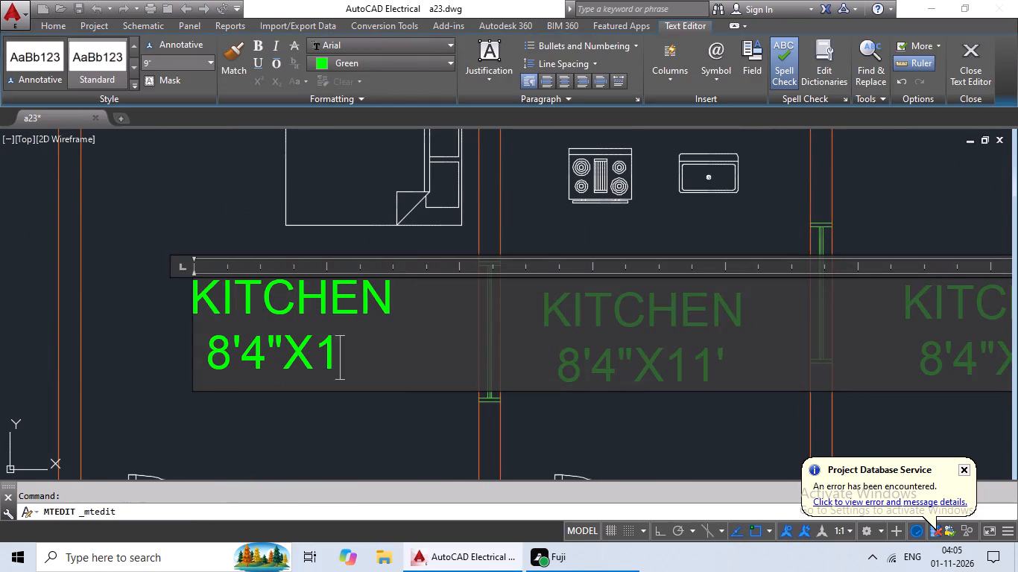
key("BackSpace")
key("BackSpace")
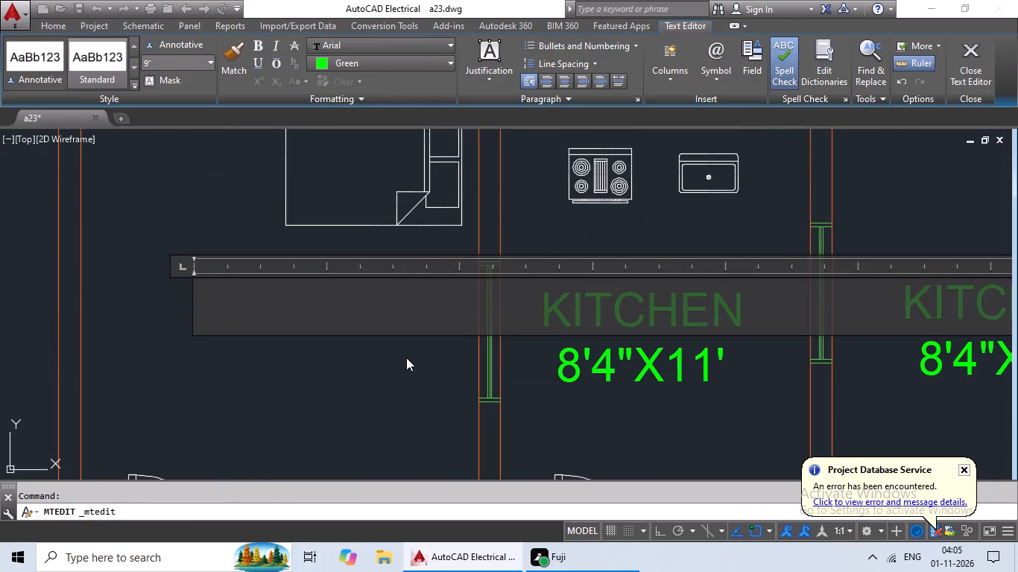
type("BED ROOM")
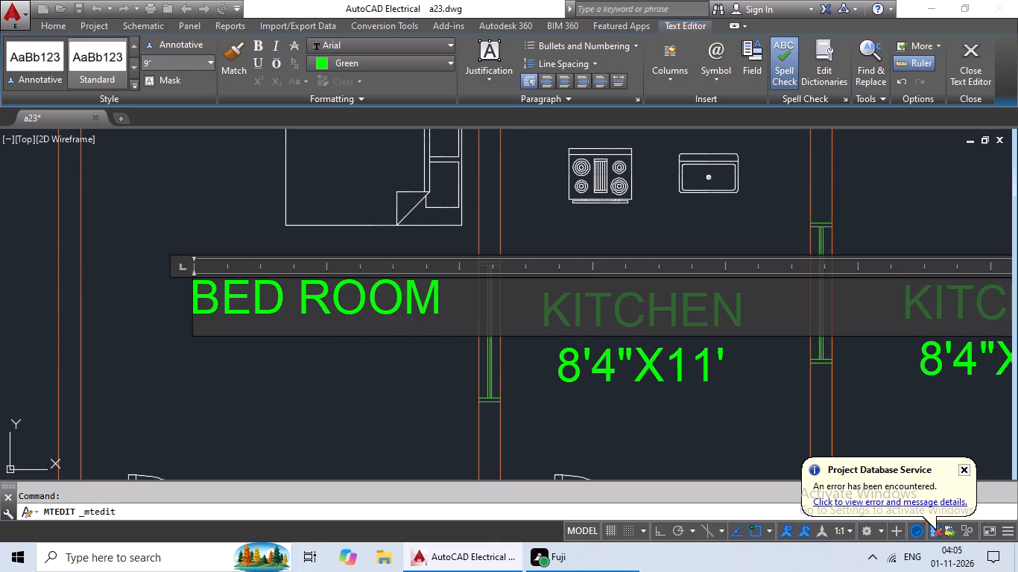
key("Return")
type("9'")
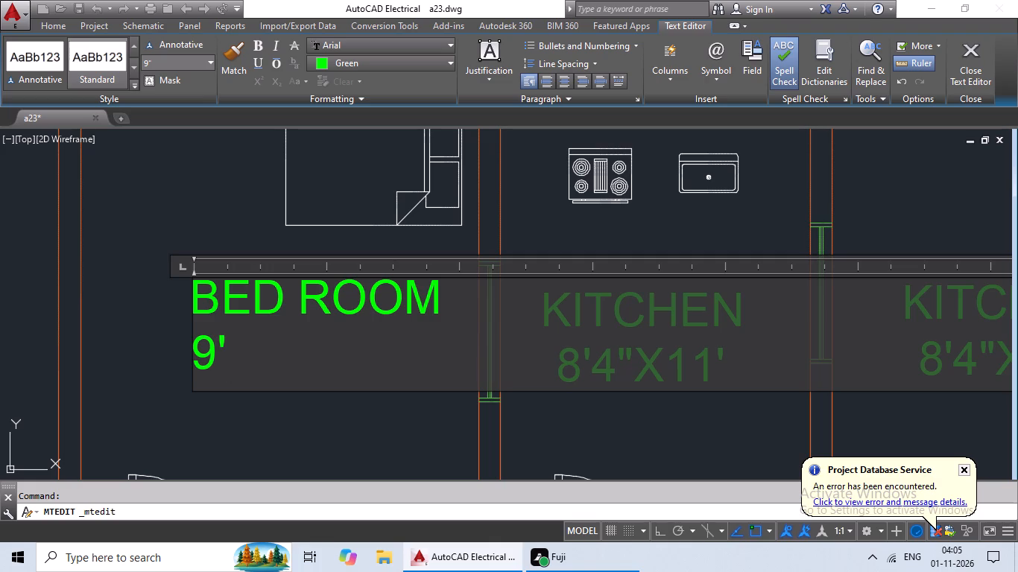
type("XZ")
key("BackSpace")
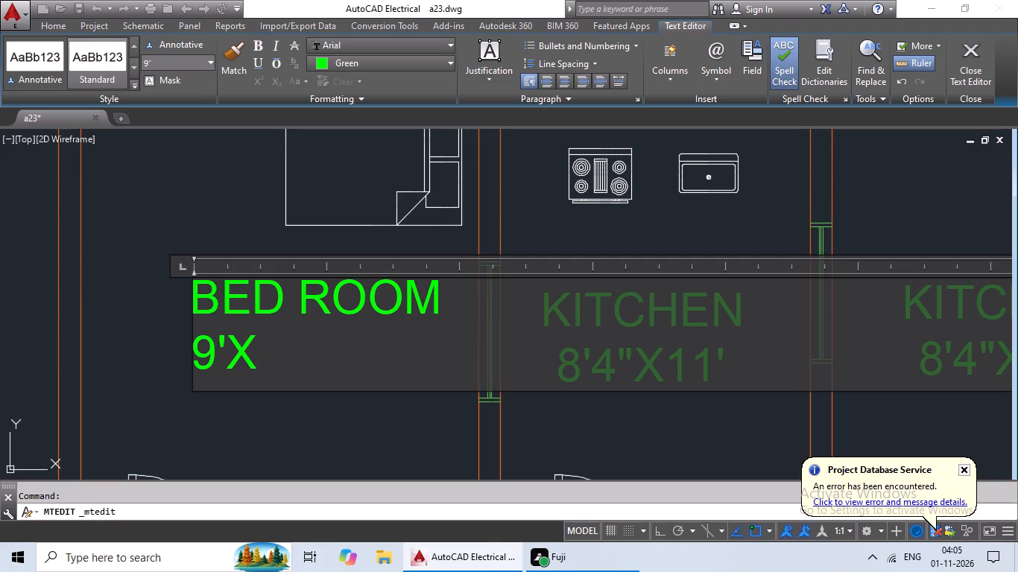
key("Page_Up")
key("shift+quotedbl")
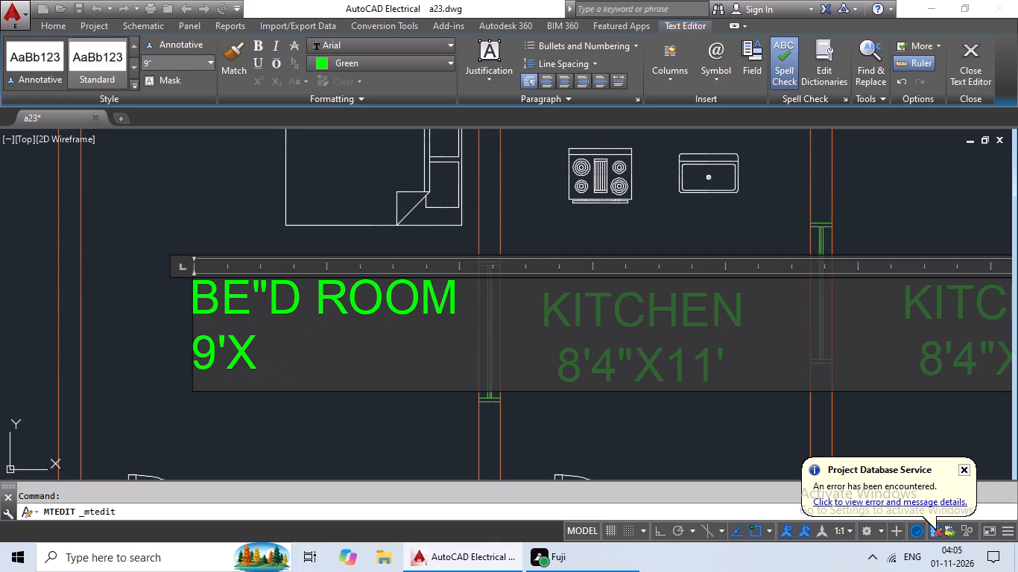
key("BackSpace")
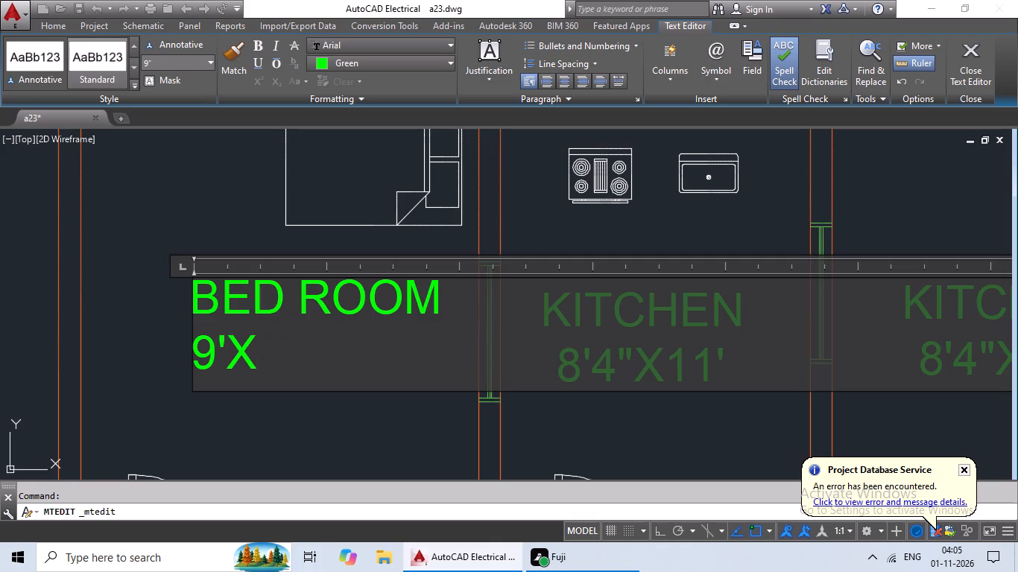
left_click(302, 355)
type("9'")
Indent the 9'X9' line by six spaces so it is centred beneath BED ROOM.
left_click(196, 300)
key("BackSpace")
key("BackSpace")
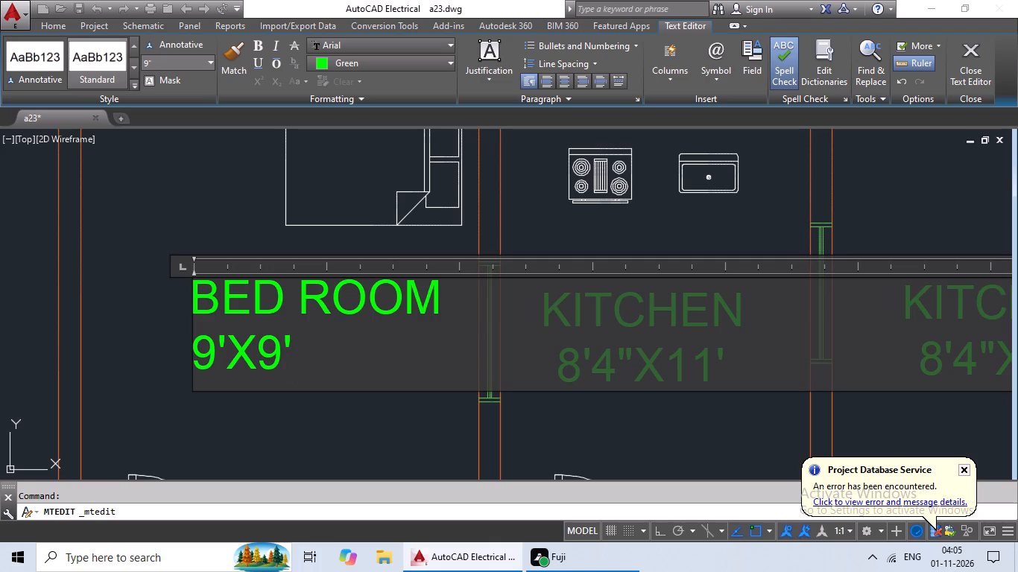
left_click(200, 362)
key("space")
key("space")
key("space")
key("space")
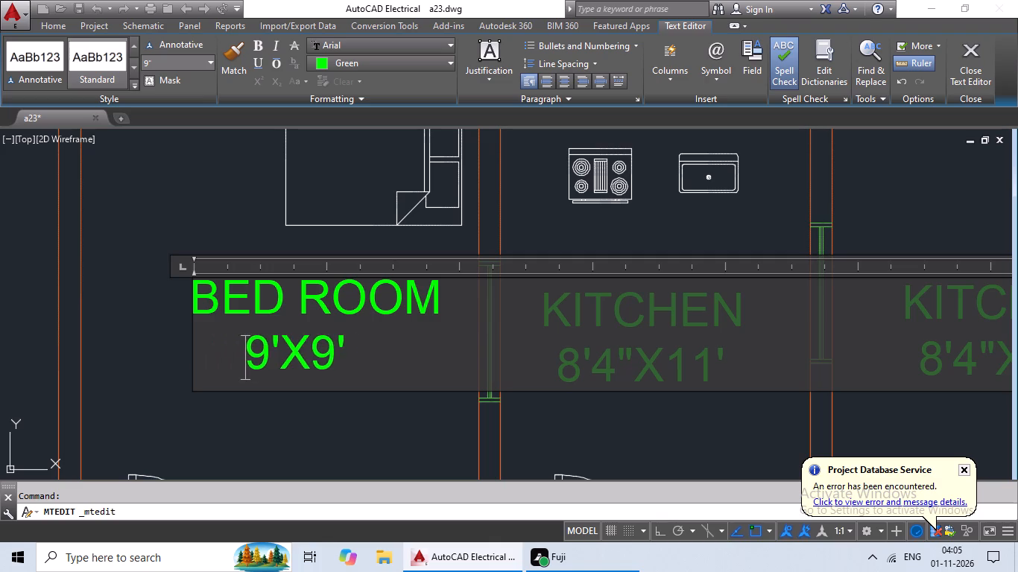
key("space")
key("space")
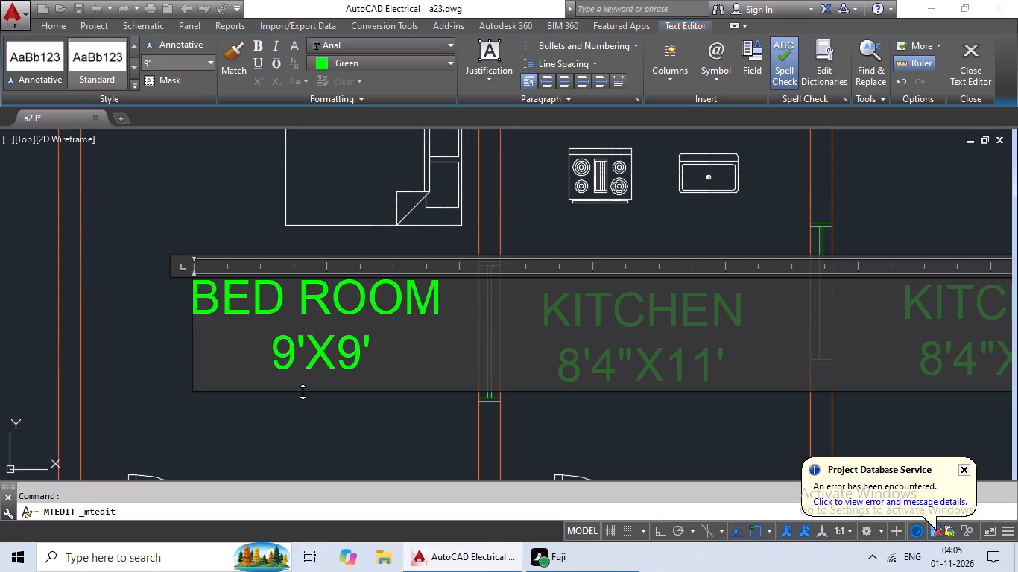
left_click(300, 414)
Move the BED ROOM label slightly west and down to centre it in its room.
middle_click(322, 285)
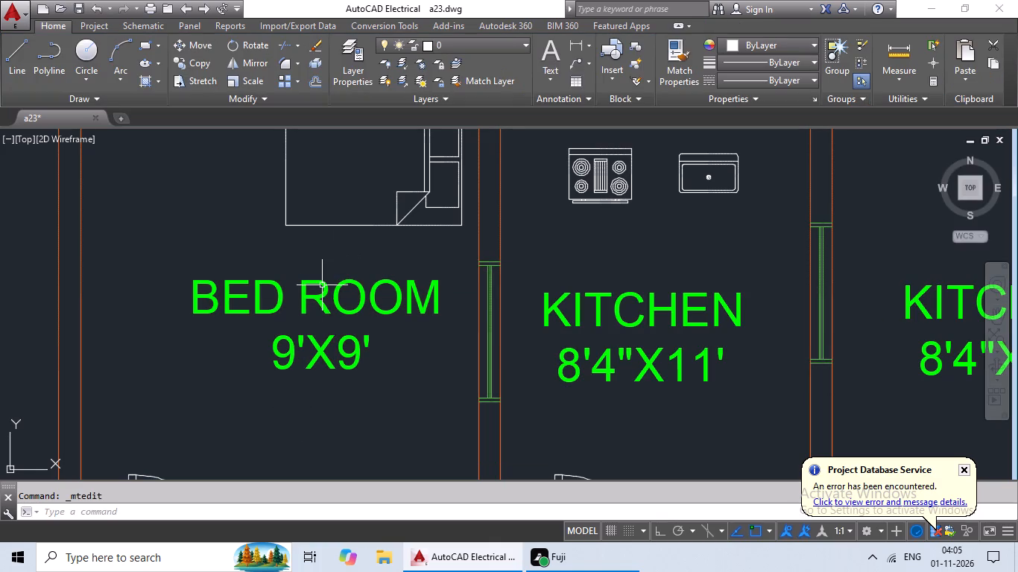
left_click(321, 286)
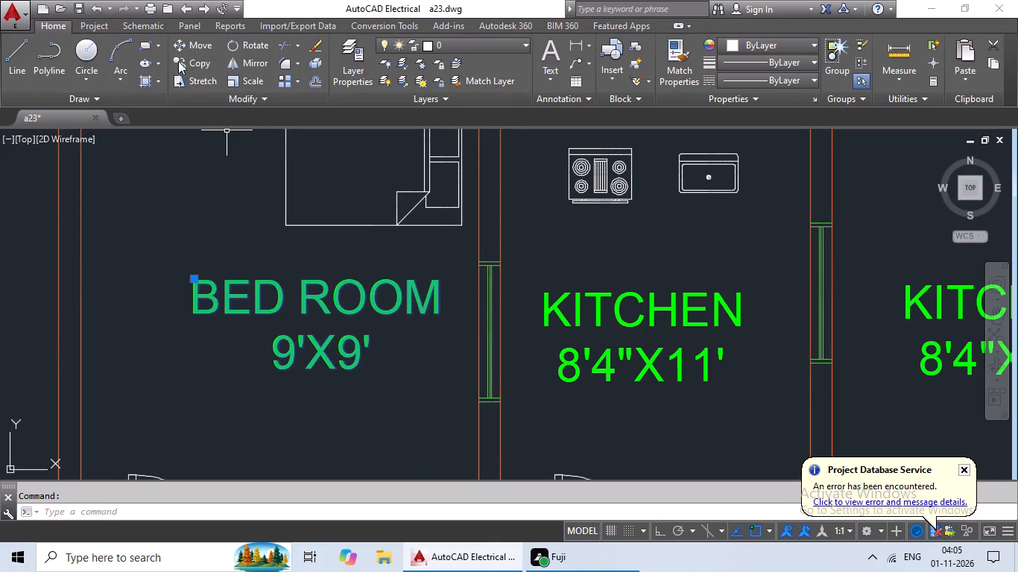
left_click_drag(197, 45, 201, 53)
middle_click_drag(322, 304, 268, 327)
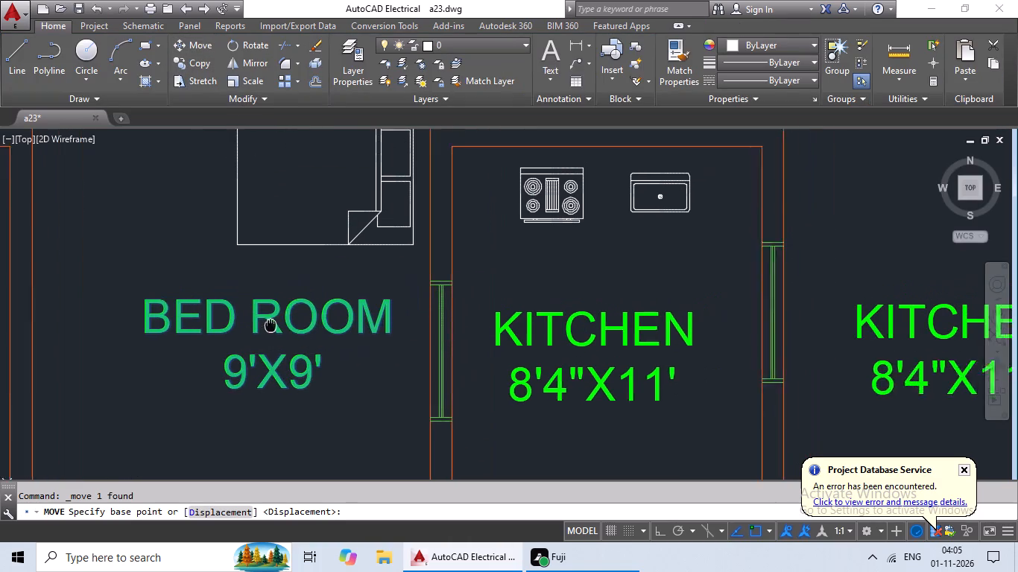
middle_click_drag(268, 327, 253, 329)
middle_click_drag(297, 284, 461, 218)
left_click_drag(392, 258, 323, 275)
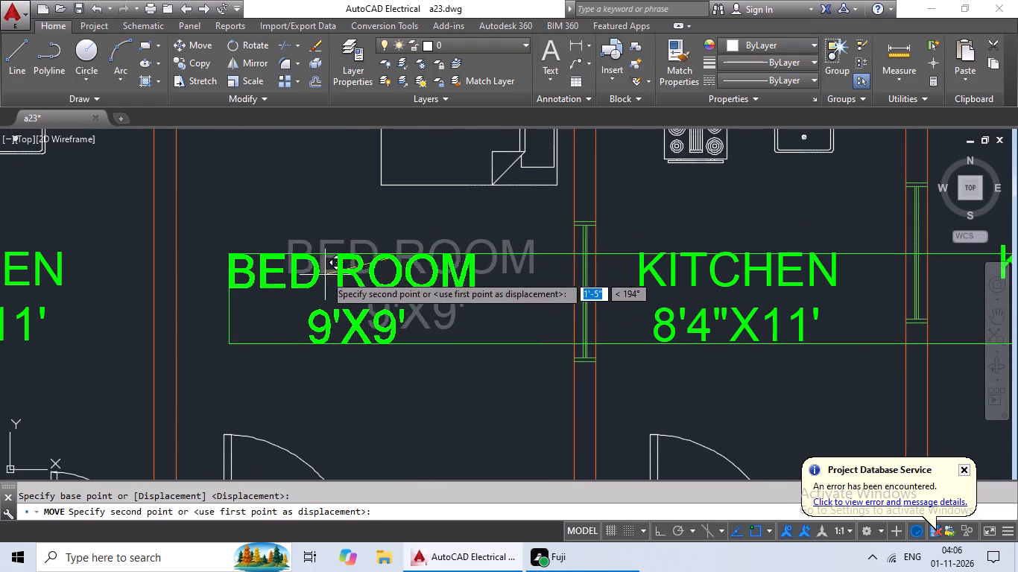
left_click_drag(323, 275, 338, 273)
left_click(338, 273)
Change the size line of the kitchen label in the room east of the 9'X9' bedroom to 7'X11'.
scroll(378, 285, "down", 2)
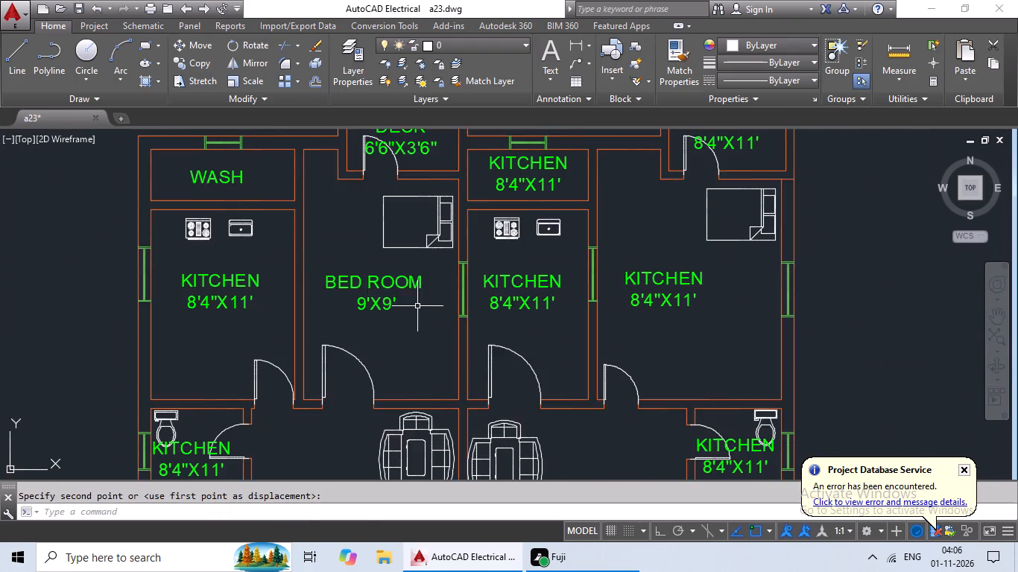
middle_click_drag(421, 306, 361, 294)
scroll(481, 276, "up", 1)
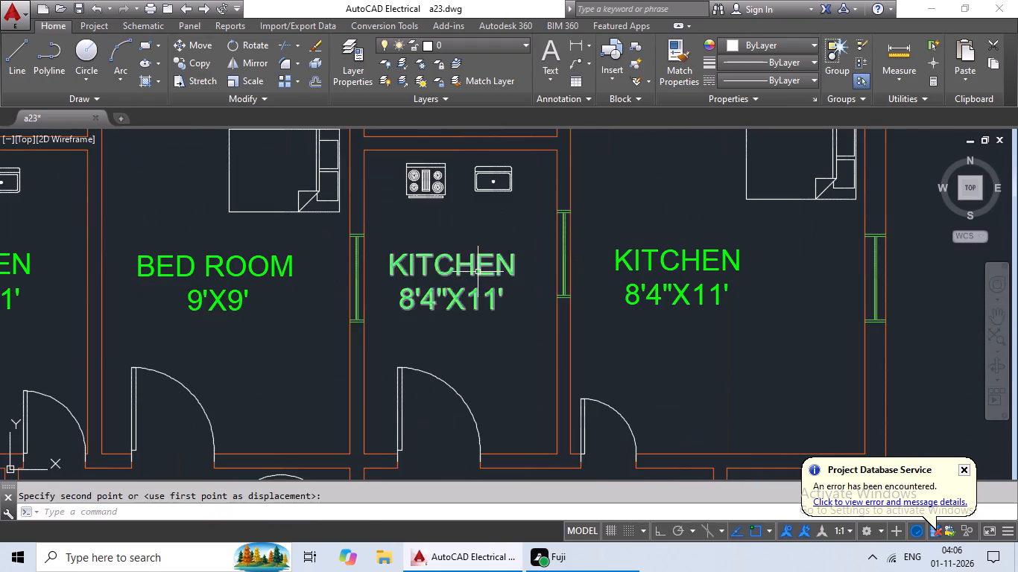
double_click(478, 272)
scroll(467, 287, "down", 1)
scroll(393, 295, "down", 1)
middle_click_drag(397, 296, 554, 293)
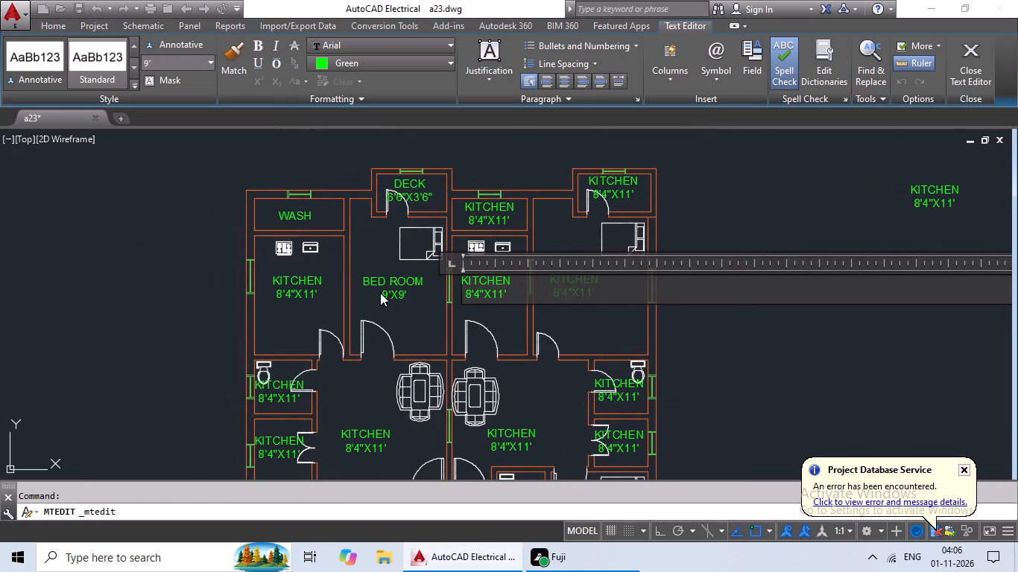
middle_click_drag(380, 293, 594, 293)
scroll(359, 308, "down", 2)
scroll(131, 296, "up", 3)
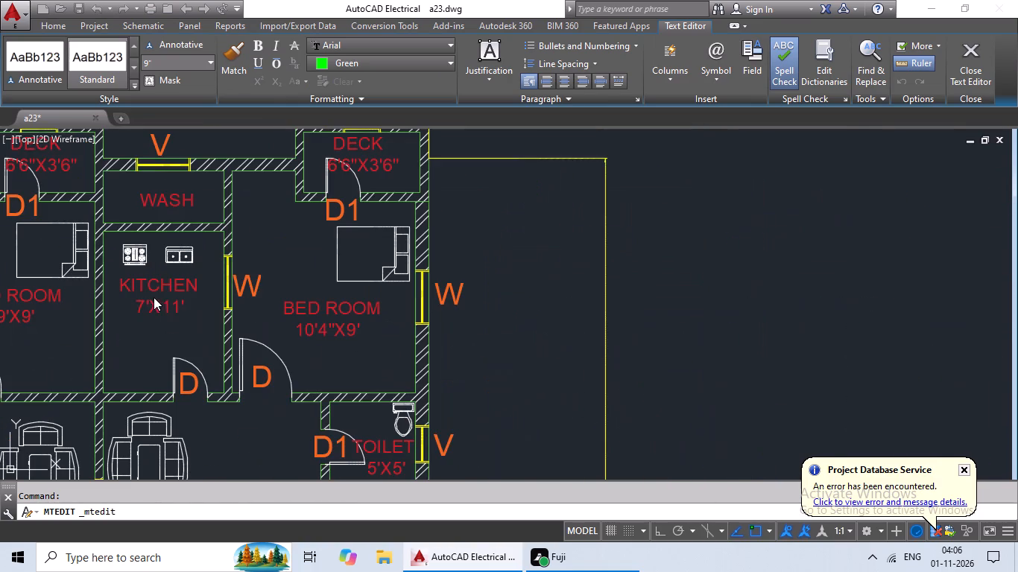
middle_click_drag(246, 308, 120, 306)
scroll(521, 286, "down", 1)
middle_click_drag(478, 317, 130, 294)
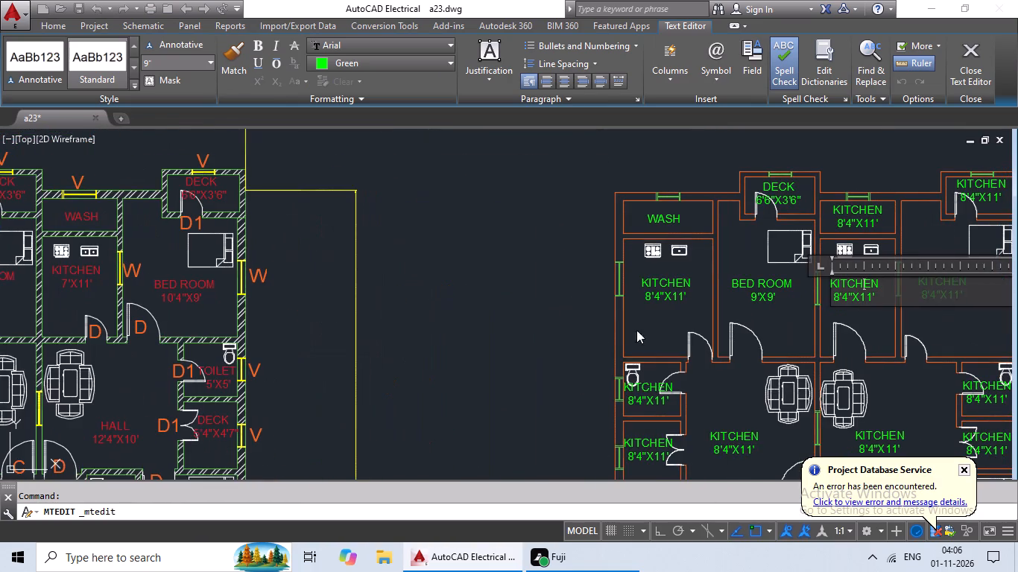
middle_click_drag(654, 315, 411, 334)
middle_click_drag(680, 352, 615, 363)
scroll(674, 318, "up", 3)
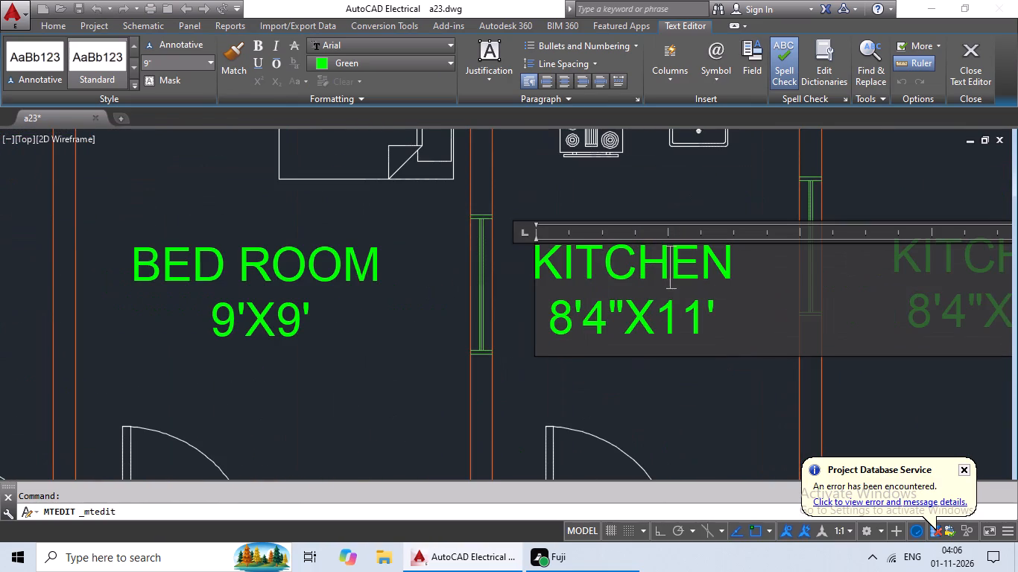
left_click(727, 308)
key("BackSpace")
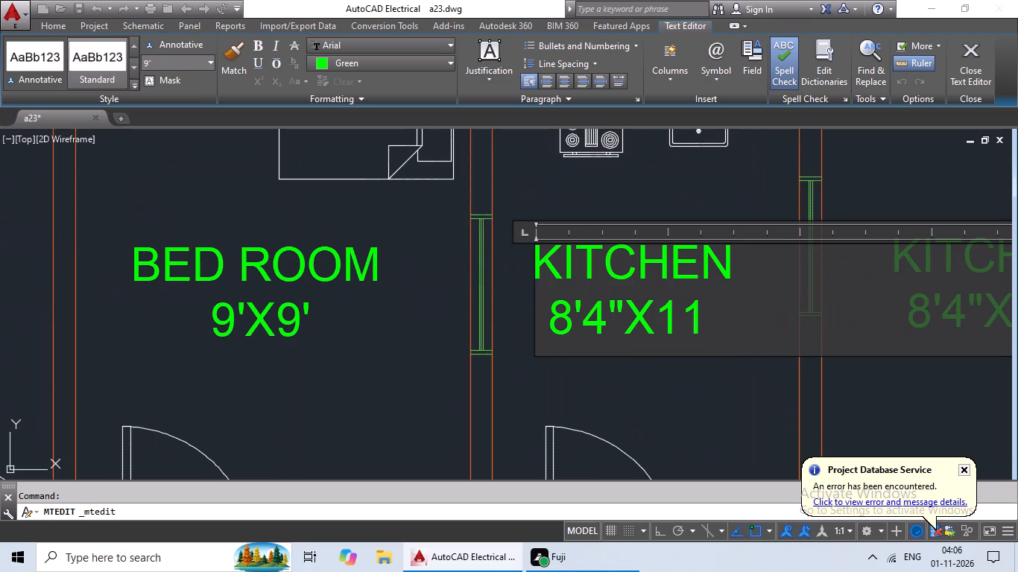
key("BackSpace")
key("BackSpace")
key("BackSpace")
key("BackSpace")
key("BackSpace")
key("BackSpace")
key("BackSpace")
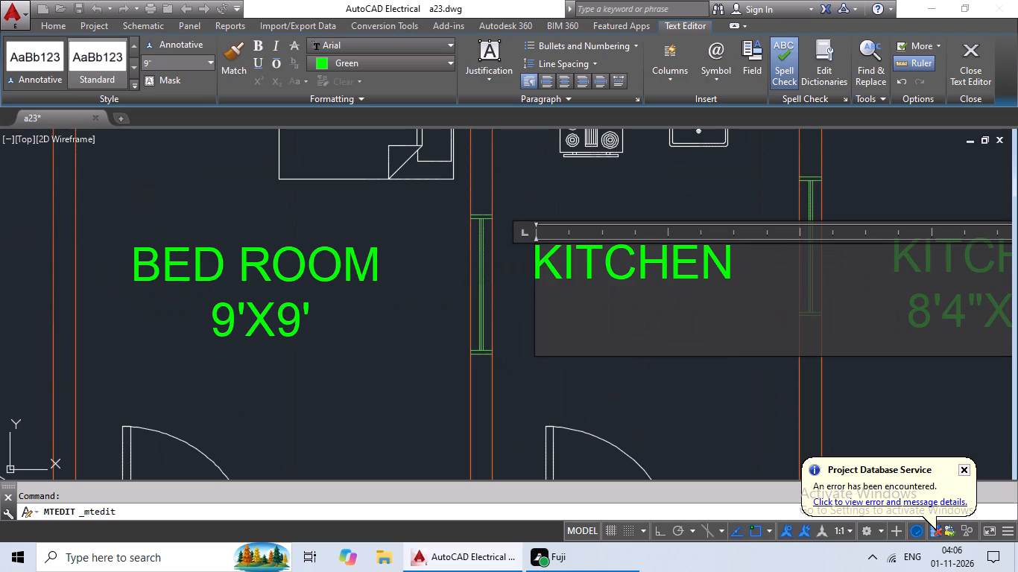
key("7")
type("'X11'")
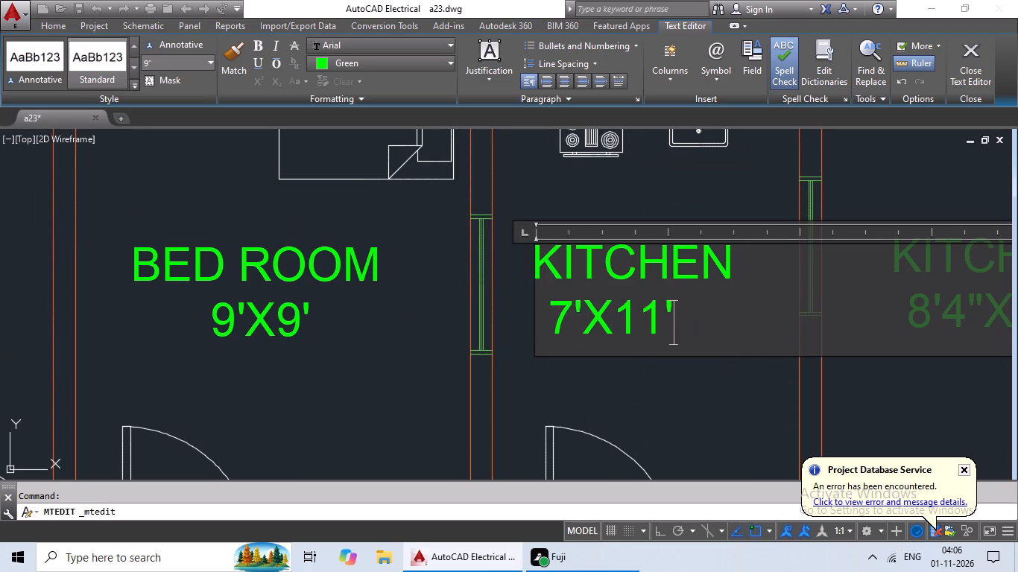
Indent the 7'X11' line by two more spaces so it is centred beneath KITCHEN.
left_click(549, 311)
key("space")
key("space")
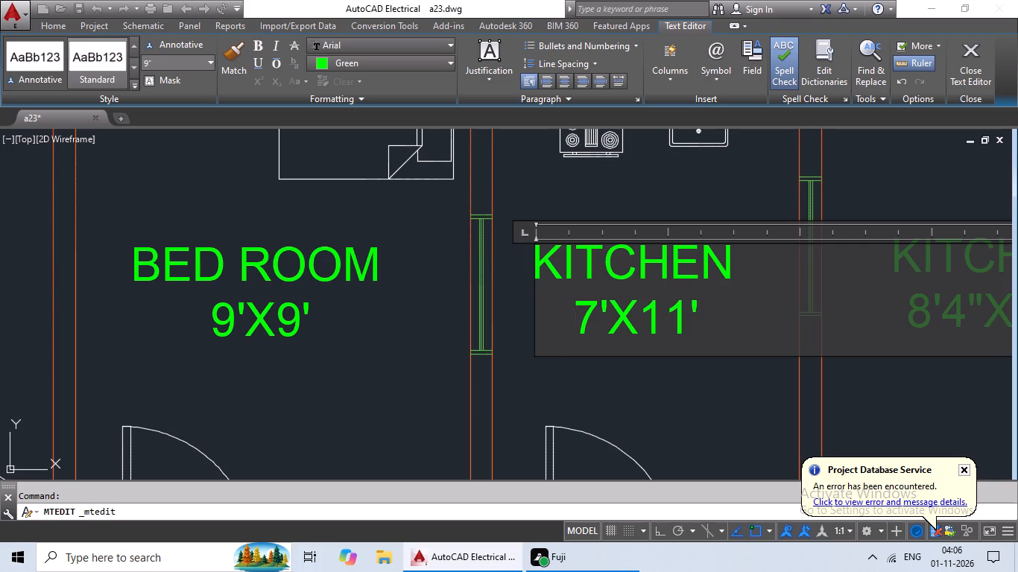
left_click(641, 198)
middle_click_drag(647, 203, 609, 351)
scroll(603, 304, "down", 1)
middle_click_drag(603, 303, 582, 349)
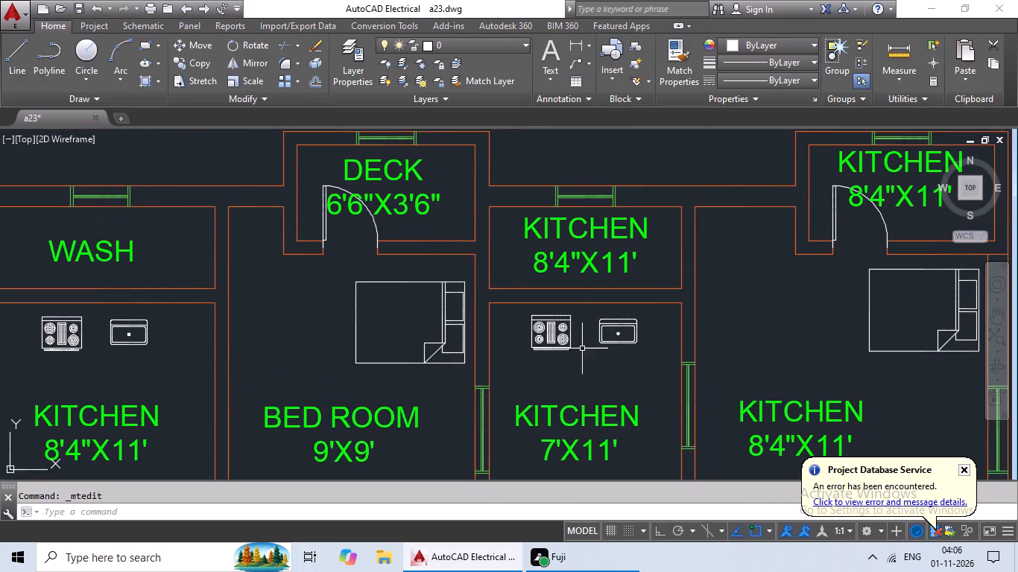
Replace the text of the kitchen label in the small room north of the 7'X11' kitchen with WASH.
triple_click(576, 228)
left_click(570, 235)
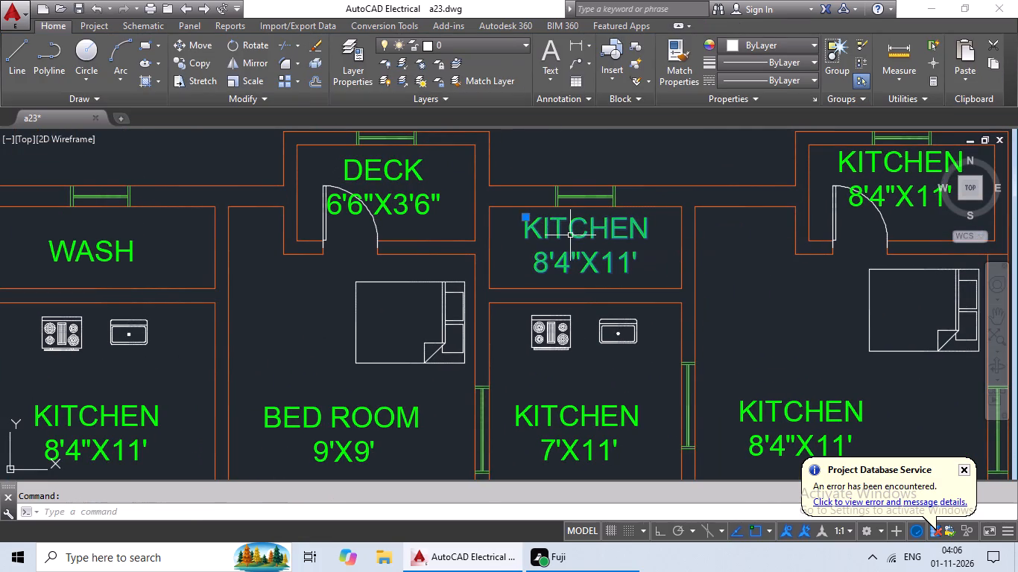
triple_click(572, 240)
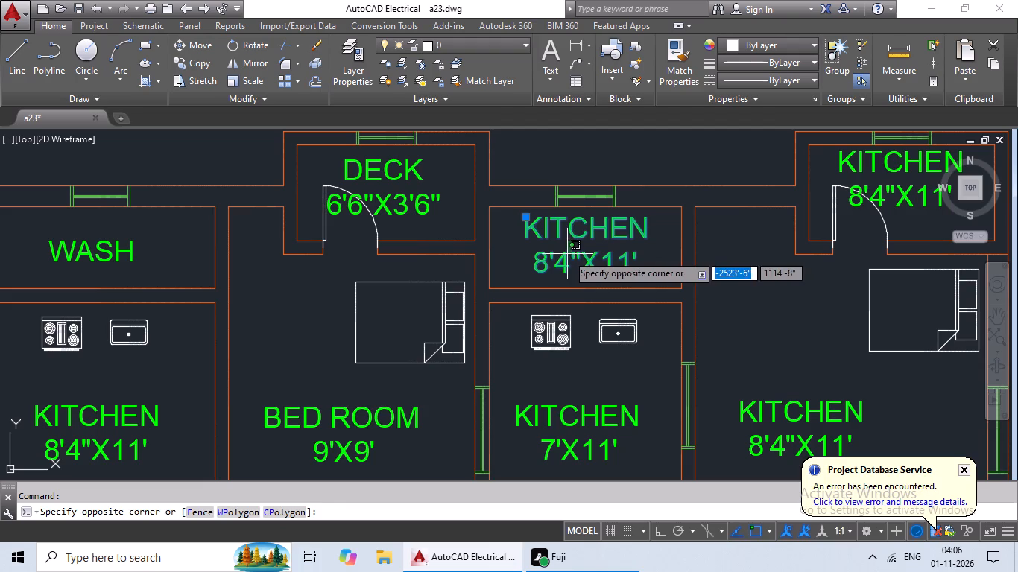
left_click(567, 254)
triple_click(559, 268)
scroll(682, 278, "up", 2)
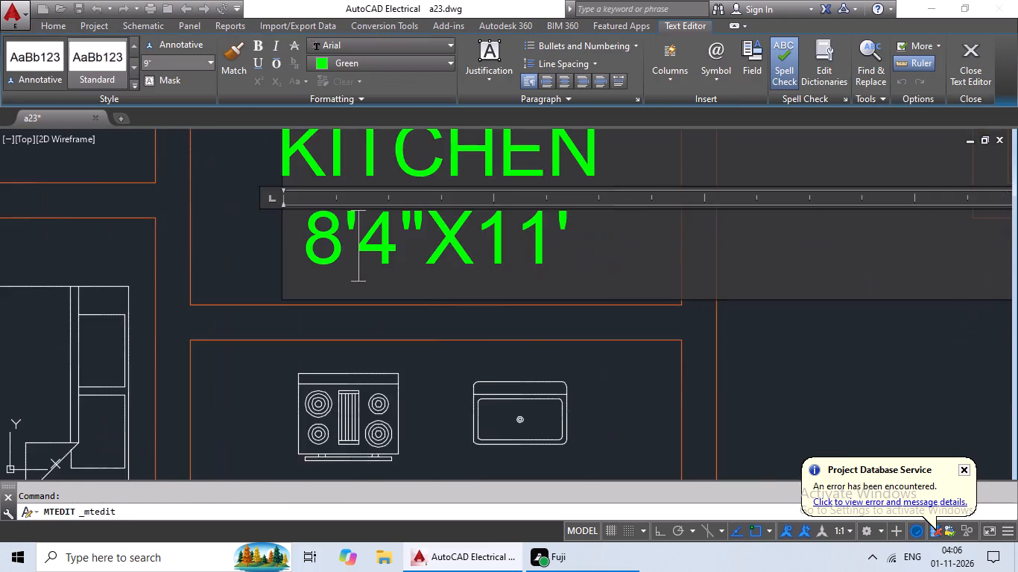
scroll(660, 267, "down", 1)
left_click(654, 260)
key("BackSpace")
key("BackSpace")
key("BackSpace")
key("BackSpace")
key("BackSpace")
key("BackSpace")
key("BackSpace")
key("BackSpace")
key("BackSpace")
key("BackSpace")
key("BackSpace")
key("BackSpace")
key("BackSpace")
key("BackSpace")
key("BackSpace")
key("BackSpace")
key("BackSpace")
key("BackSpace")
key("BackSpace")
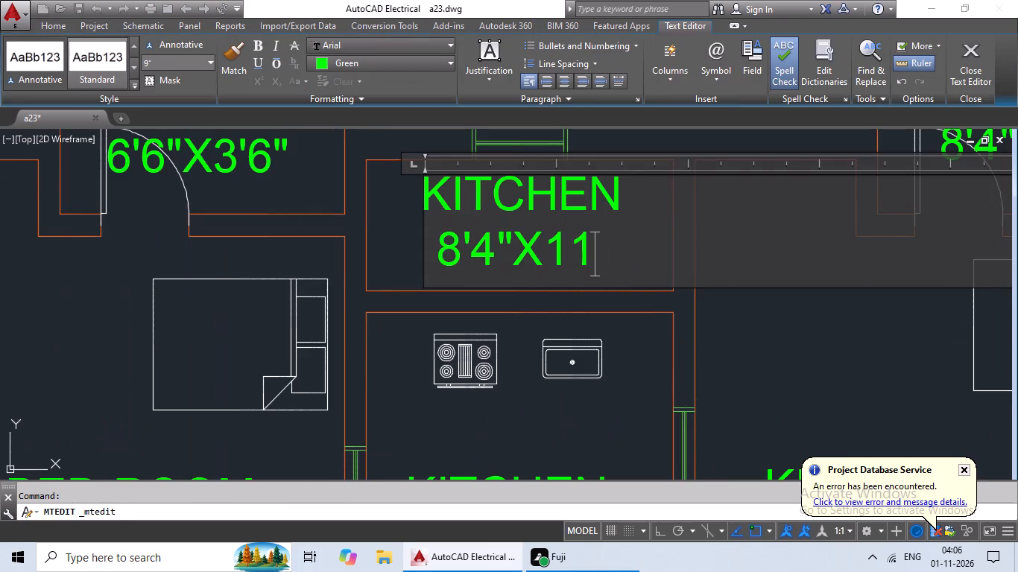
type("WAS")
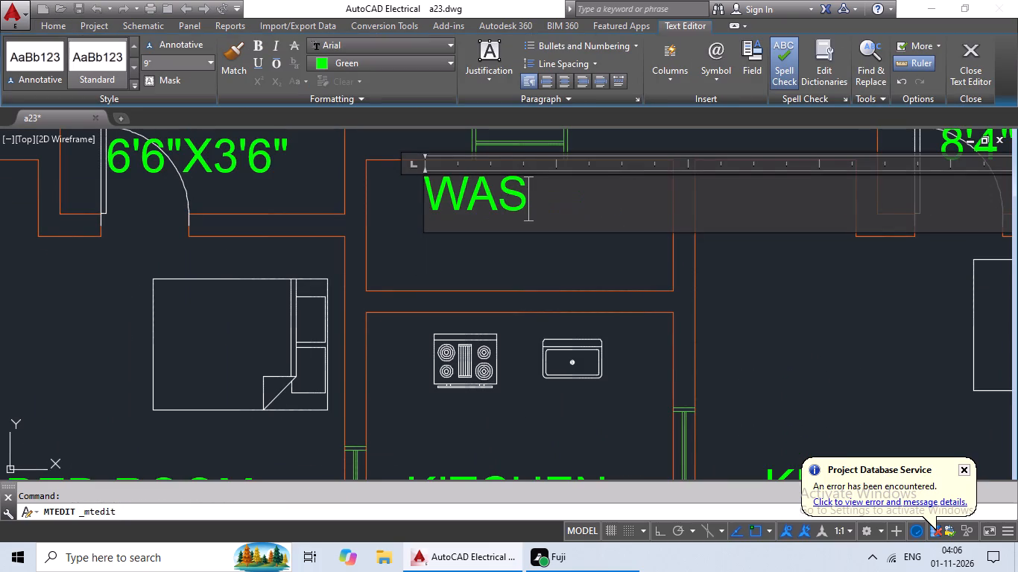
key("shift+h")
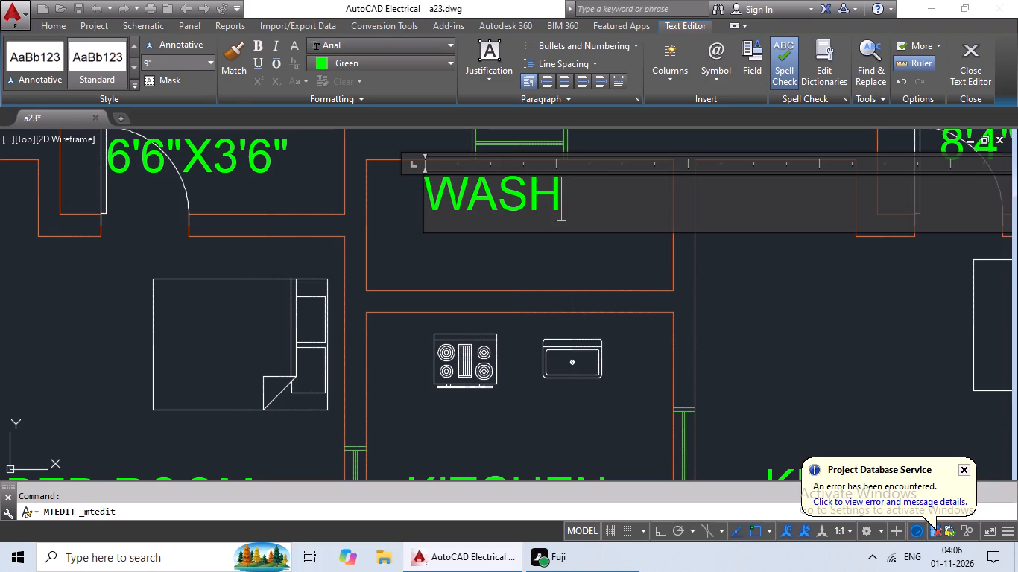
left_click(562, 279)
Move the new WASH label to the centre of its room north of the 7'X11' kitchen.
left_click(526, 192)
left_click(431, 212)
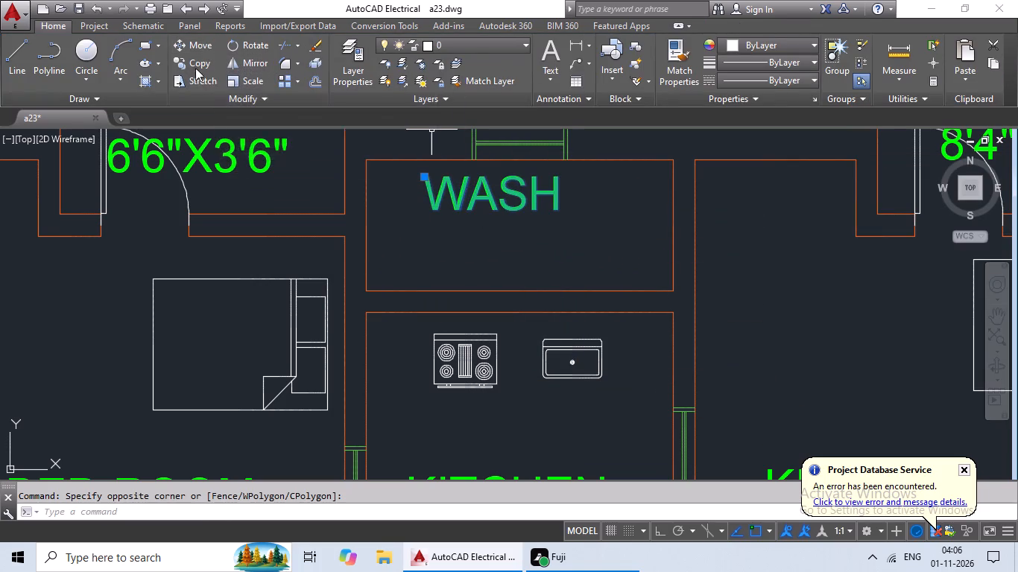
left_click(196, 41)
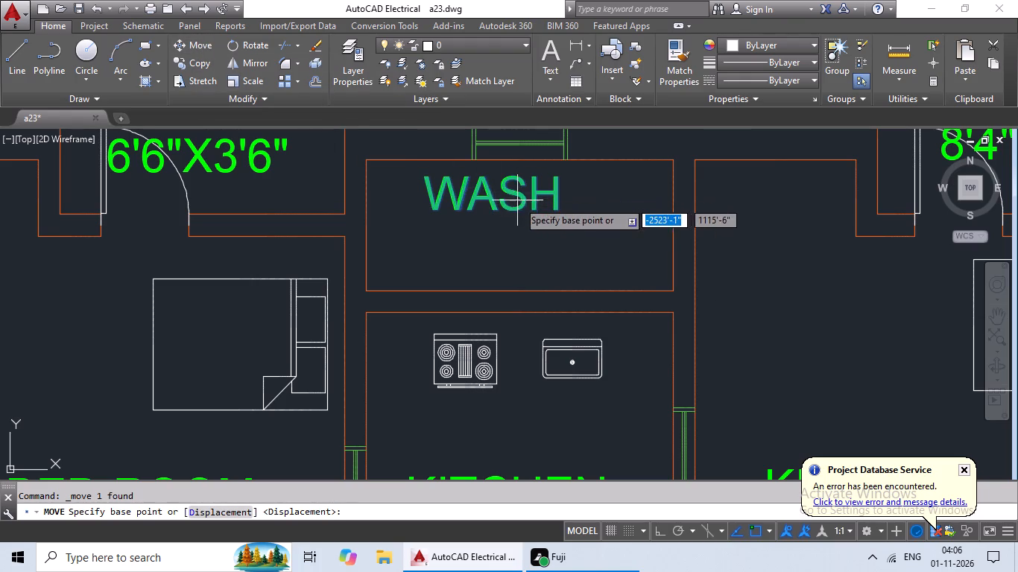
left_click_drag(516, 196, 528, 227)
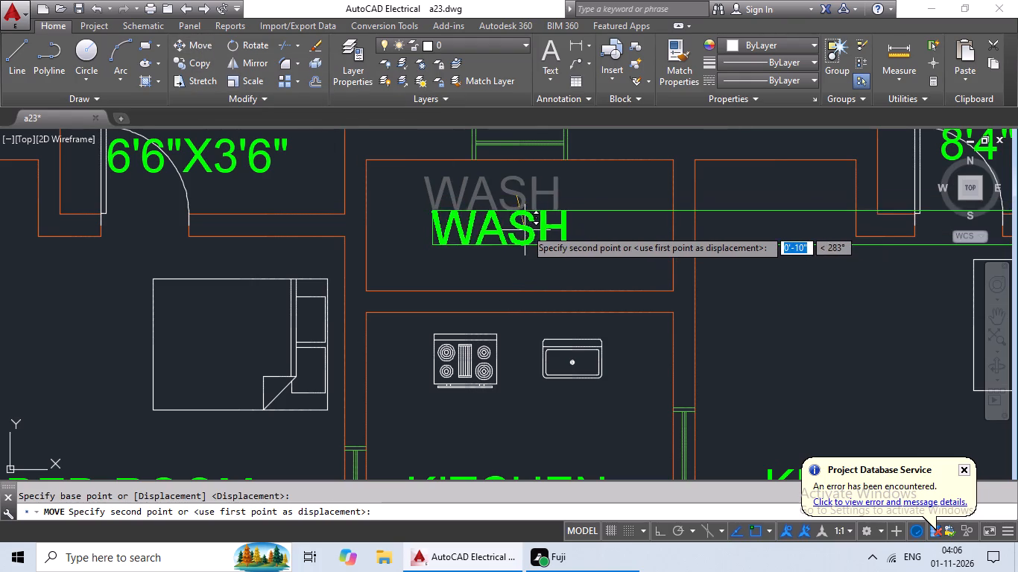
left_click_drag(528, 227, 533, 225)
left_click(534, 225)
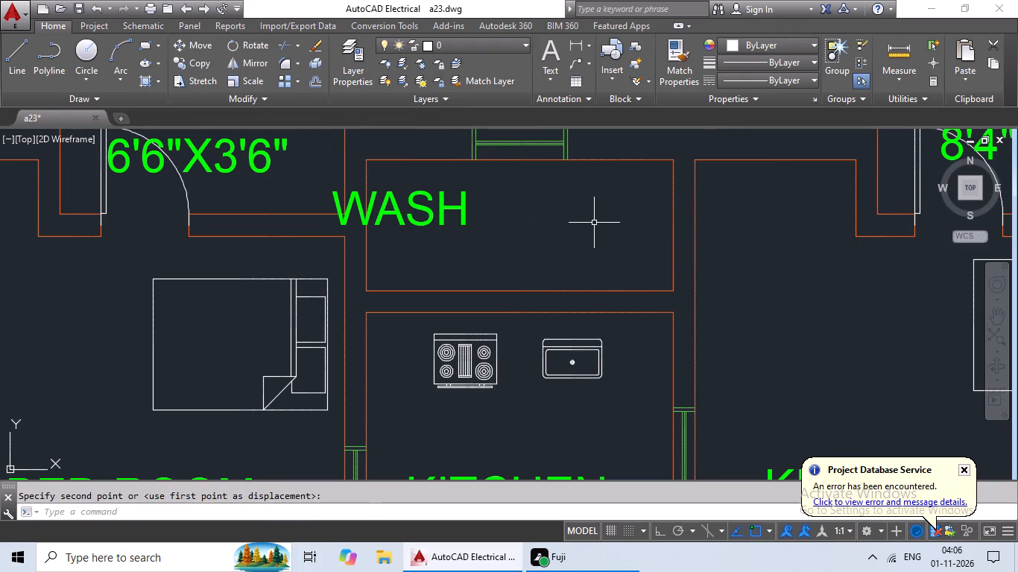
left_click(406, 208)
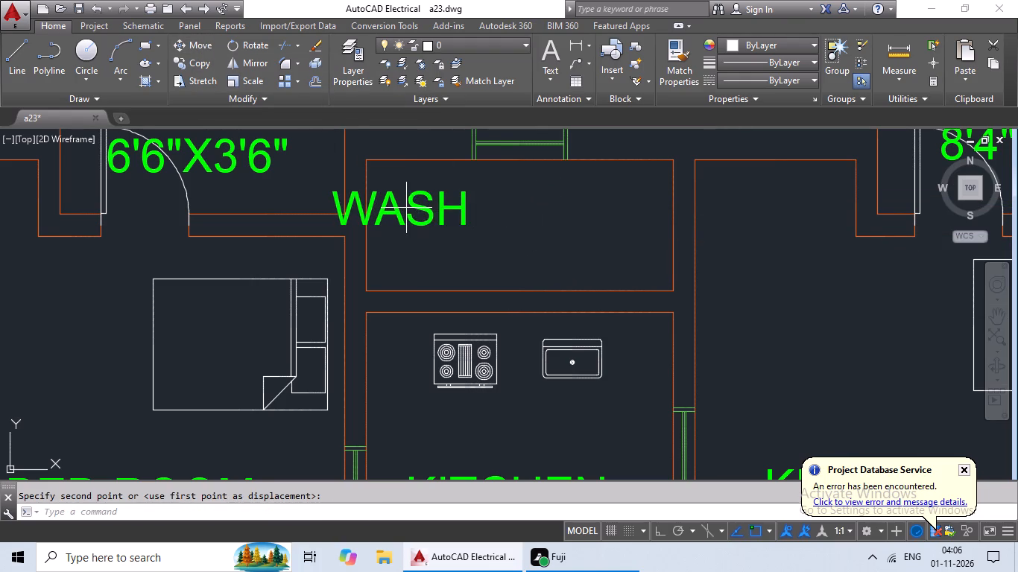
left_click(431, 220)
left_click(420, 207)
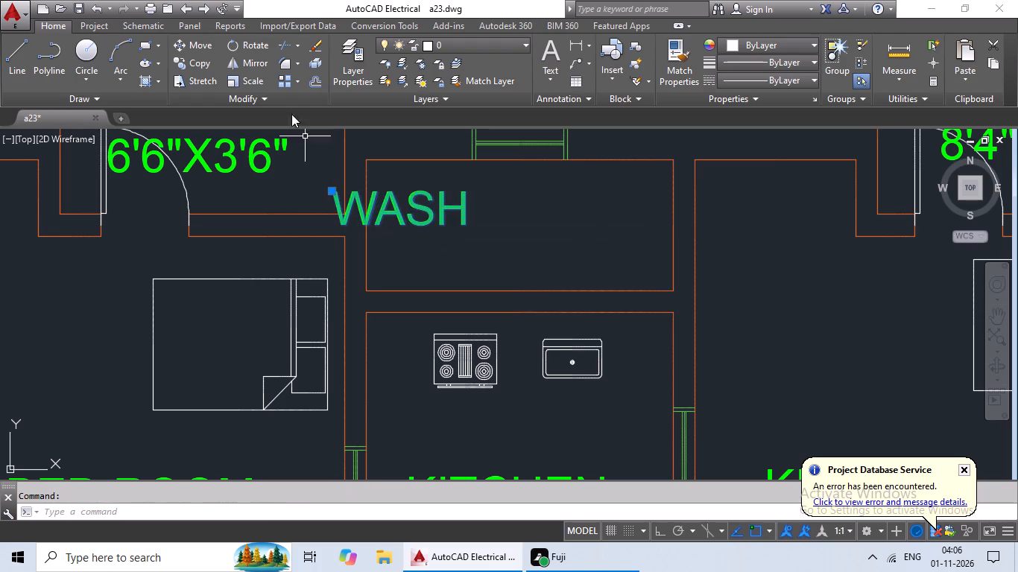
left_click(203, 46)
left_click_drag(442, 208, 505, 230)
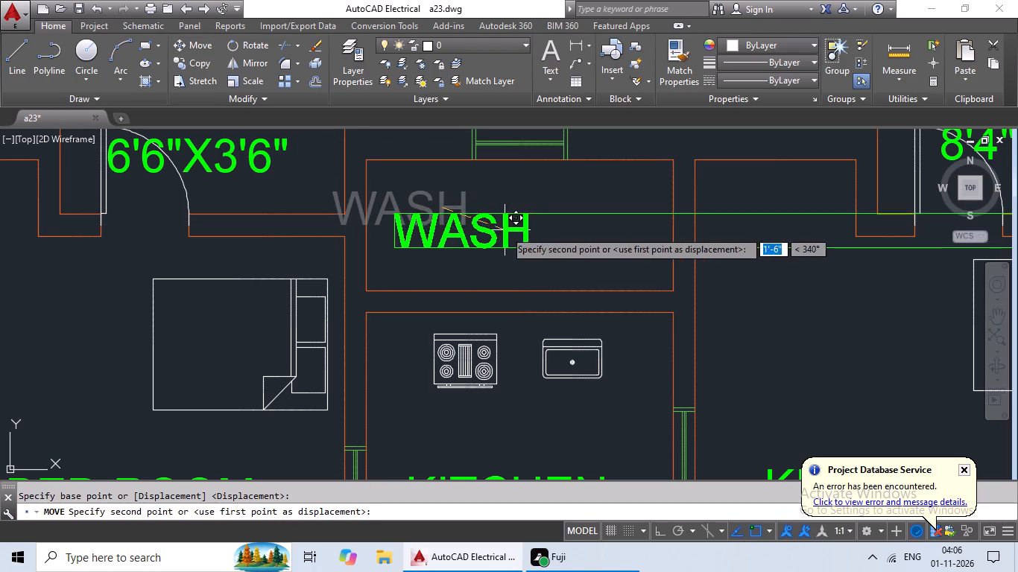
left_click_drag(505, 230, 561, 231)
left_click(561, 231)
Replace the kitchen label in the plan's north-east projecting room with DECK and 6'6"X3'6" on a second line.
scroll(610, 235, "down", 3)
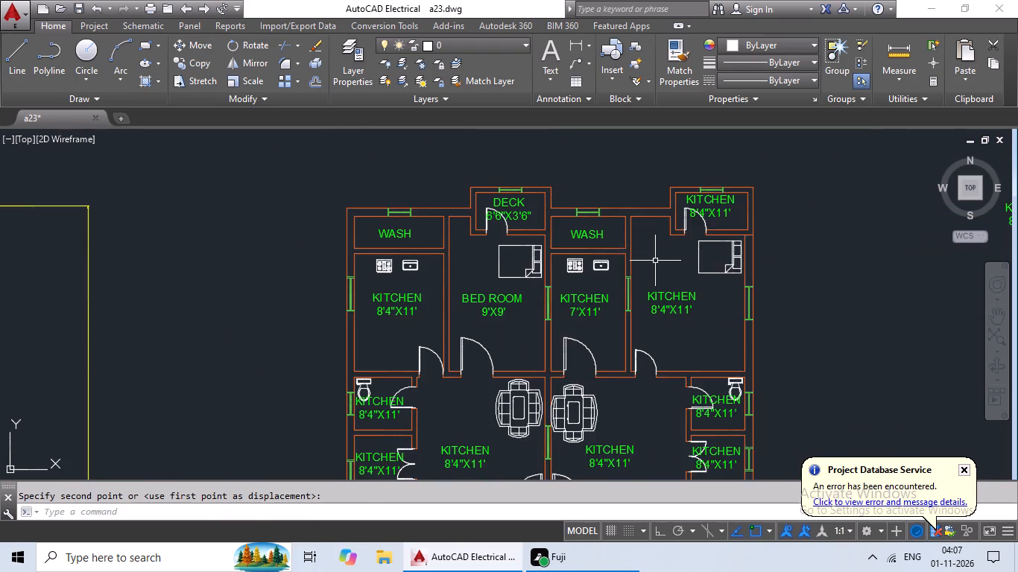
middle_click_drag(663, 263, 582, 270)
middle_click_drag(594, 279, 499, 294)
scroll(547, 223, "up", 1)
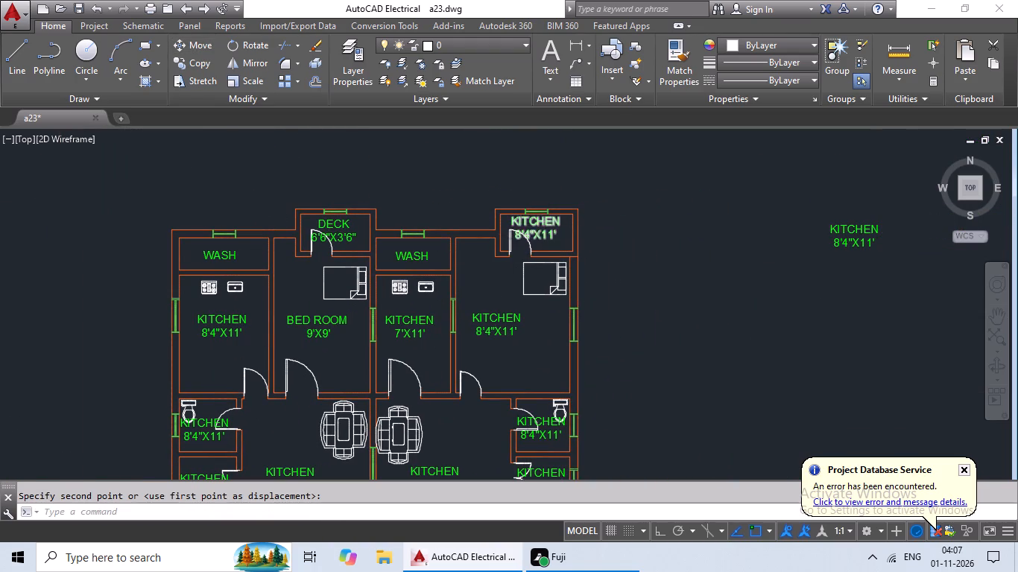
scroll(547, 223, "up", 2)
left_click(494, 202)
triple_click(461, 208)
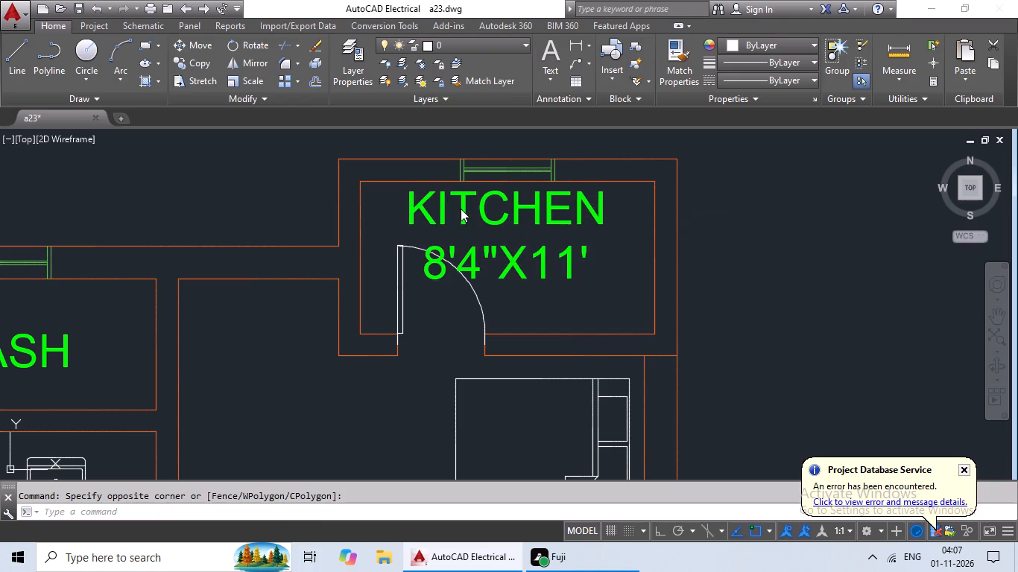
left_click(629, 272)
key("BackSpace")
key("BackSpace")
key("BackSpace")
key("BackSpace")
key("BackSpace")
key("BackSpace")
key("BackSpace")
key("BackSpace")
key("BackSpace")
key("BackSpace")
key("BackSpace")
key("BackSpace")
key("BackSpace")
key("BackSpace")
key("BackSpace")
key("BackSpace")
key("BackSpace")
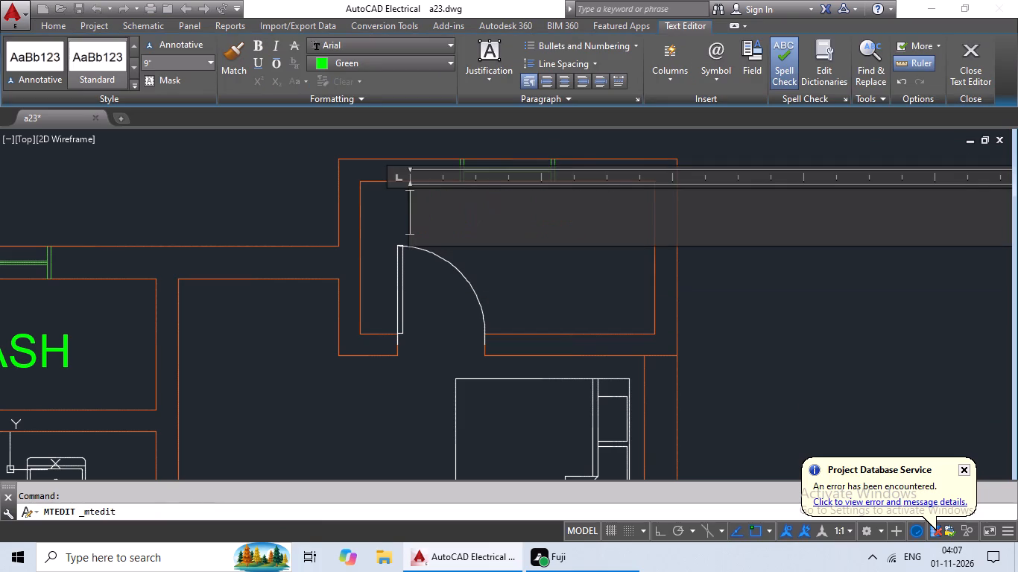
type("DECK")
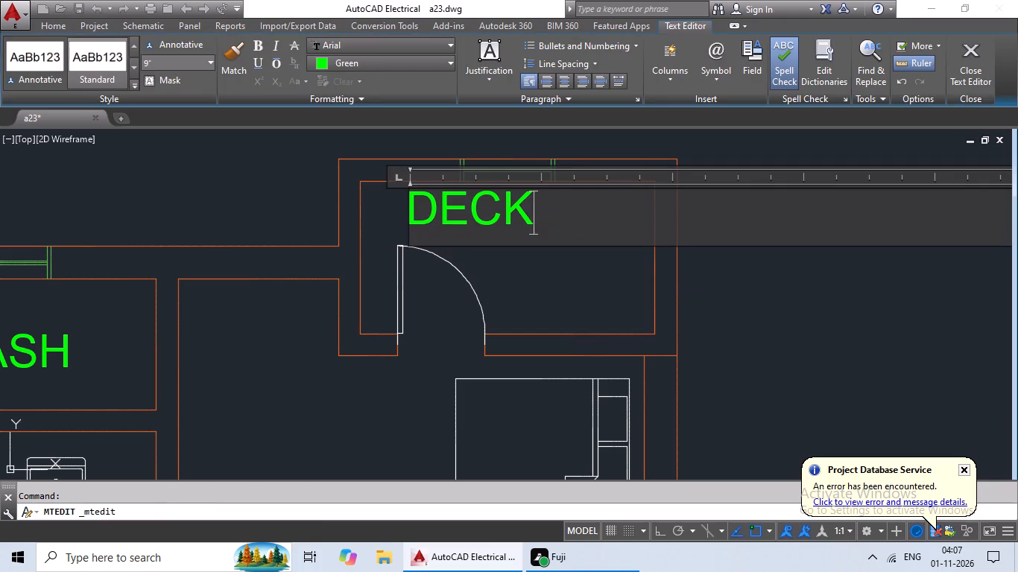
key("Return")
type("3'6")
key("BackSpace")
key("BackSpace")
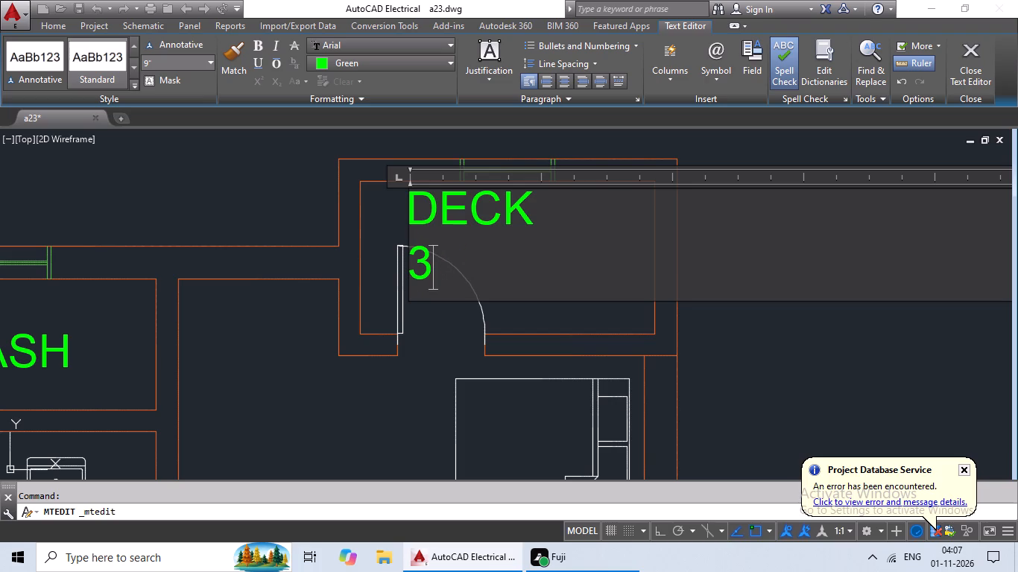
key("BackSpace")
type("6'6\"")
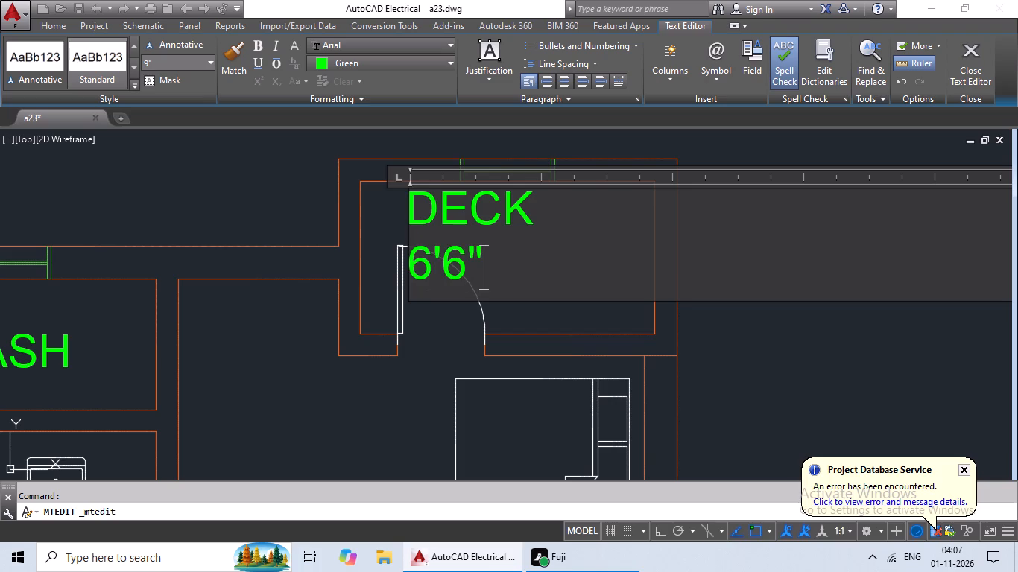
type("X3'6\"")
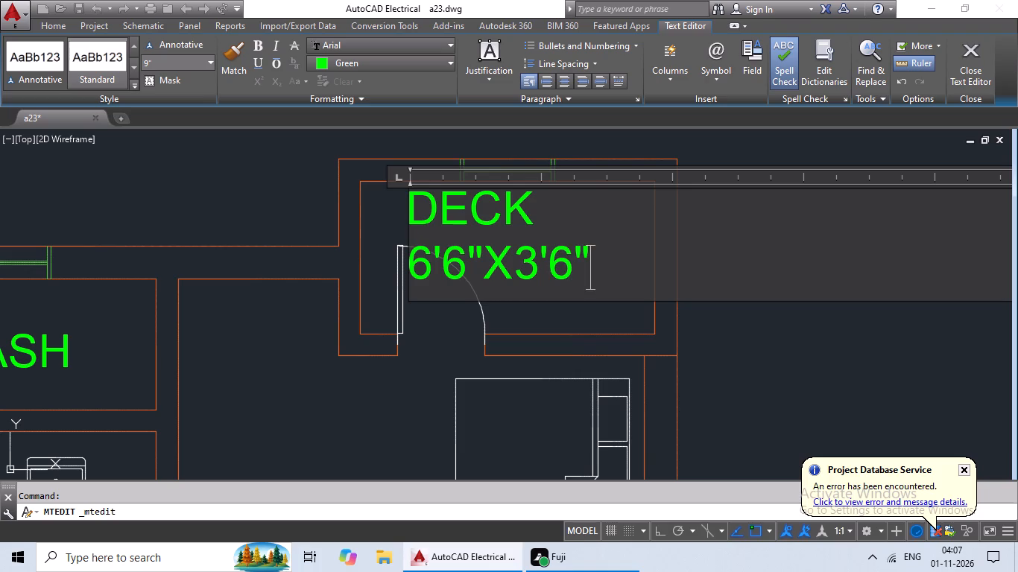
Indent the DECK line by two spaces so it is centred above 6'6"X3'6".
left_click(412, 207)
key("space")
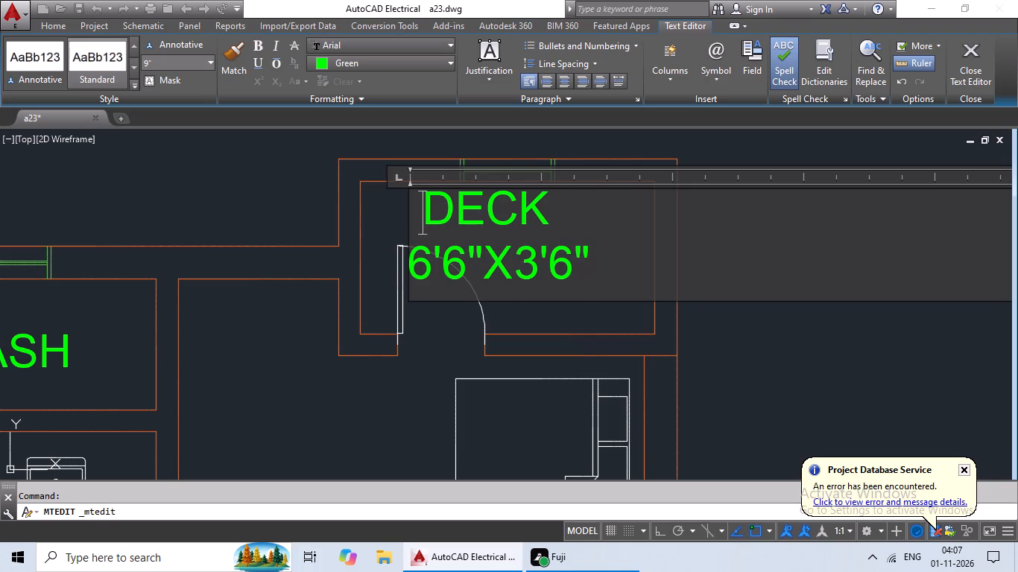
key("space")
left_click(433, 340)
Replace the kitchen label in the bedroom south of the north-east deck with BED ROOM and 10'4"X9' on a second line.
scroll(470, 320, "down", 3)
middle_click_drag(344, 365, 549, 336)
middle_click_drag(458, 334, 419, 257)
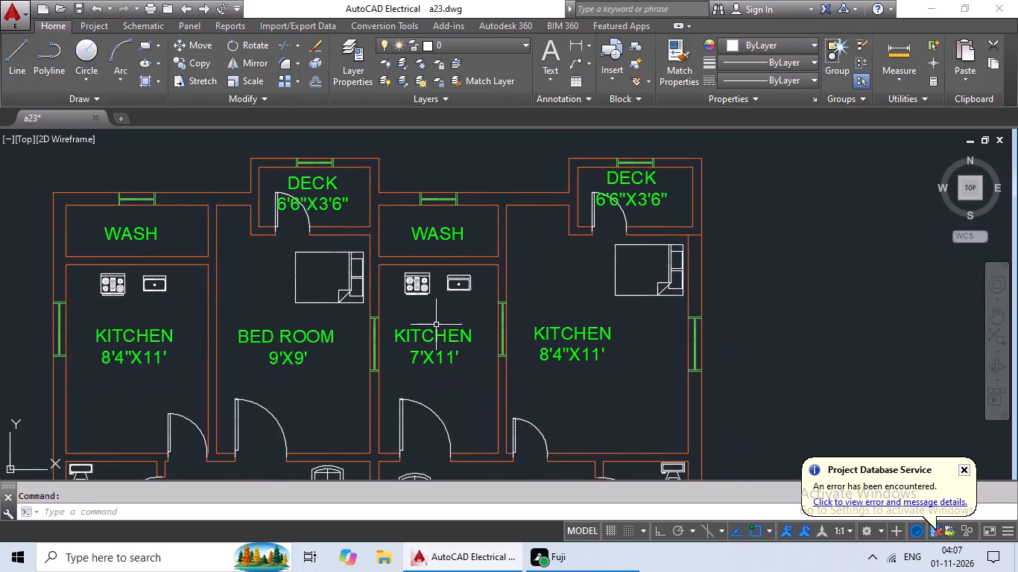
middle_click_drag(435, 325, 468, 264)
middle_click_drag(584, 298, 547, 302)
scroll(549, 295, "down", 3)
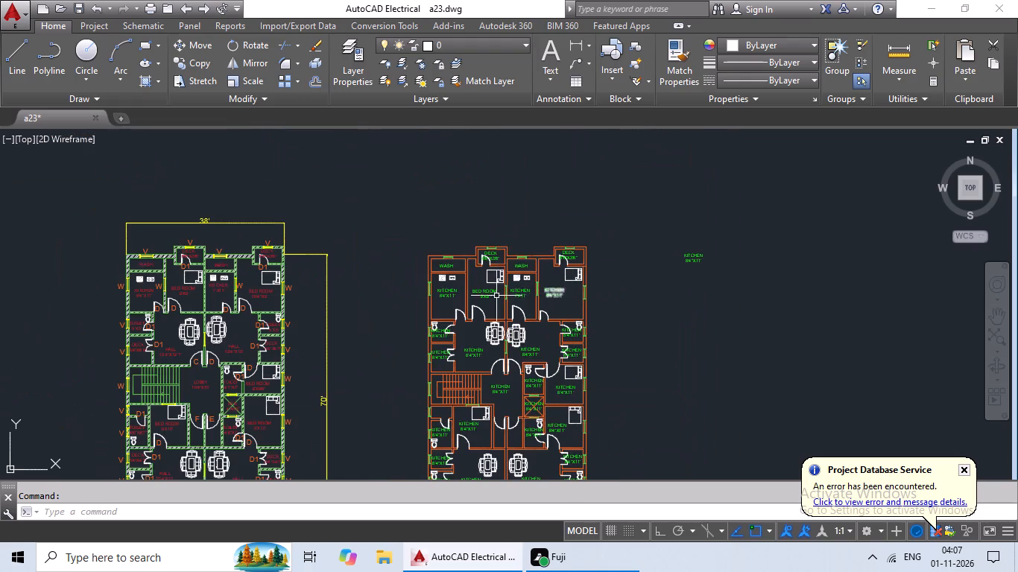
scroll(294, 296, "up", 1)
middle_click_drag(356, 309, 197, 284)
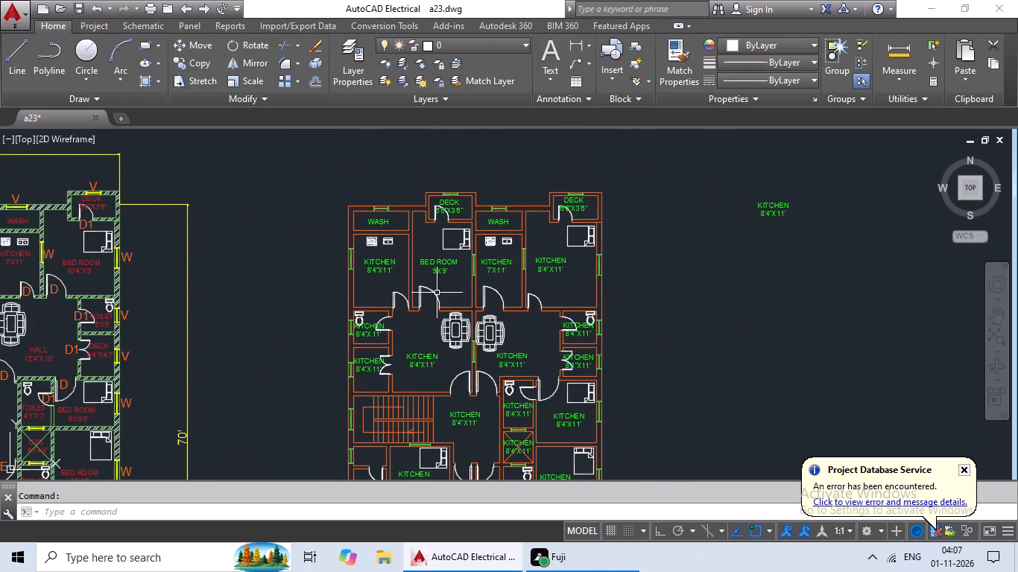
scroll(549, 267, "up", 2)
double_click(556, 253)
scroll(574, 258, "up", 2)
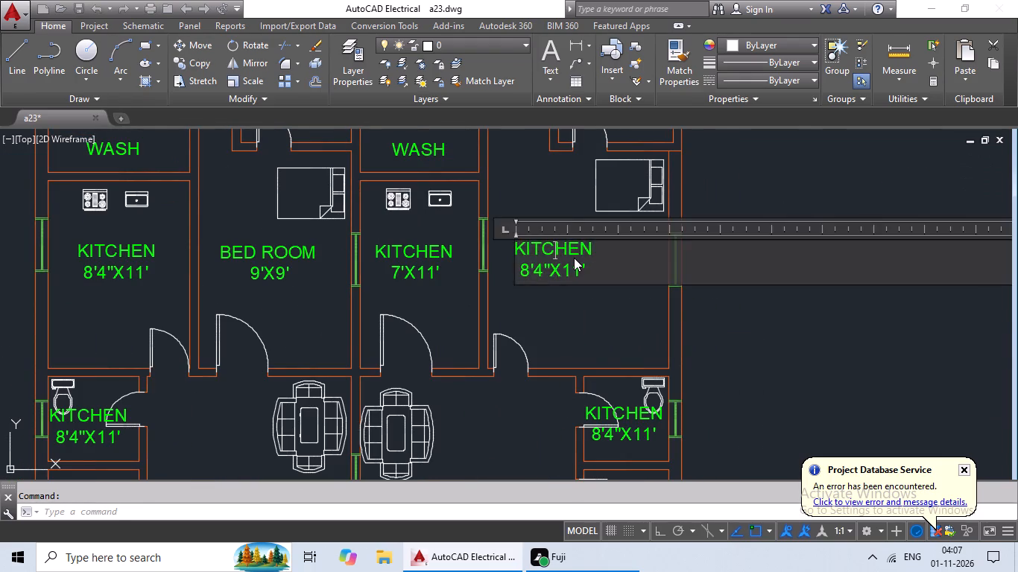
scroll(609, 267, "up", 1)
left_click(639, 302)
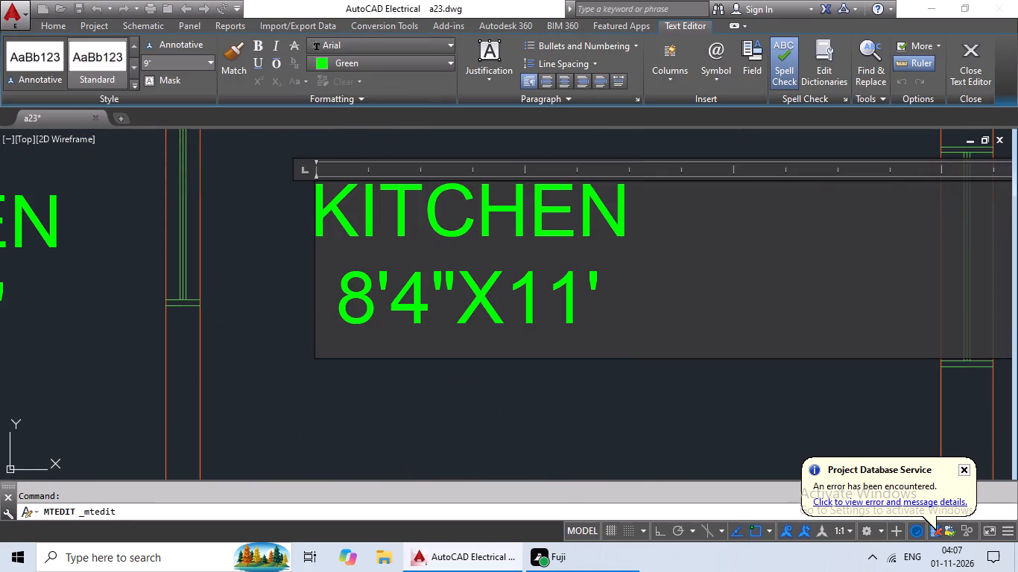
key("BackSpace")
key("BackSpace")
key("BackSpace")
key("BackSpace")
key("BackSpace")
key("BackSpace")
key("BackSpace")
key("BackSpace")
key("BackSpace")
key("BackSpace")
key("BackSpace")
key("BackSpace")
key("BackSpace")
key("BackSpace")
key("BackSpace")
key("BackSpace")
key("BackSpace")
key("BackSpace")
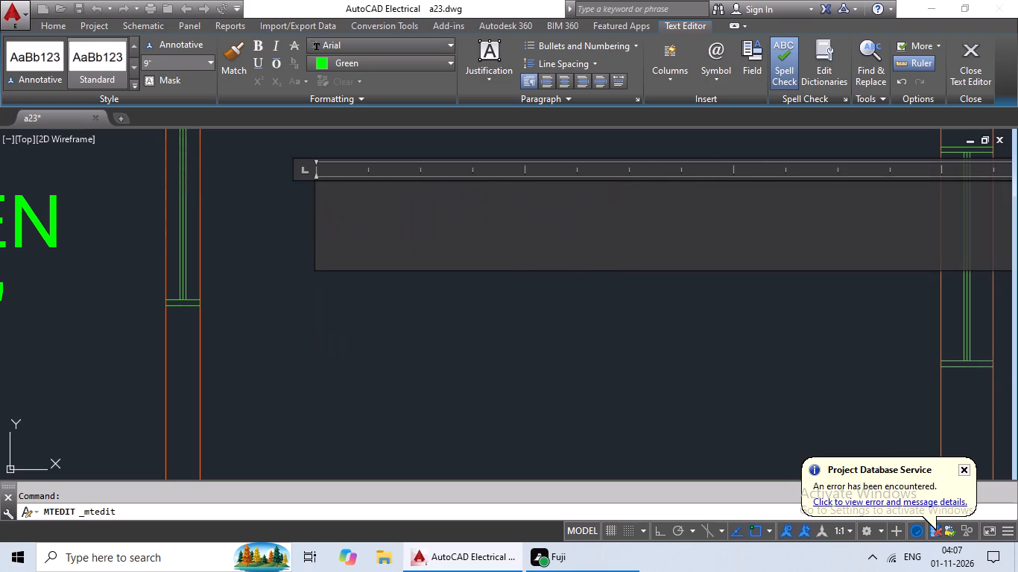
type("BEDE")
key("space")
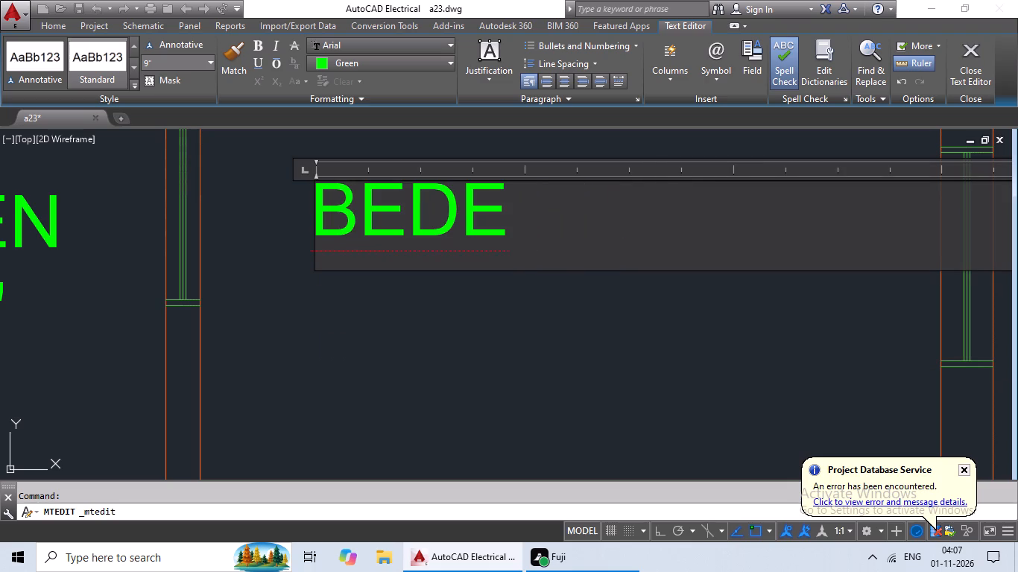
key("BackSpace")
key("BackSpace")
key("space")
type("ROOM")
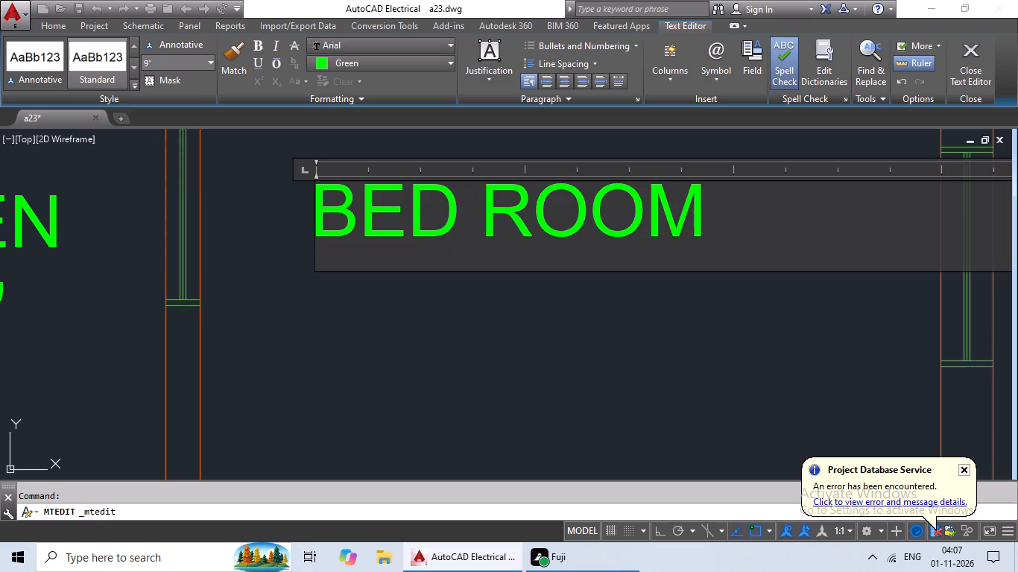
key("Return")
type("140")
key("BackSpace")
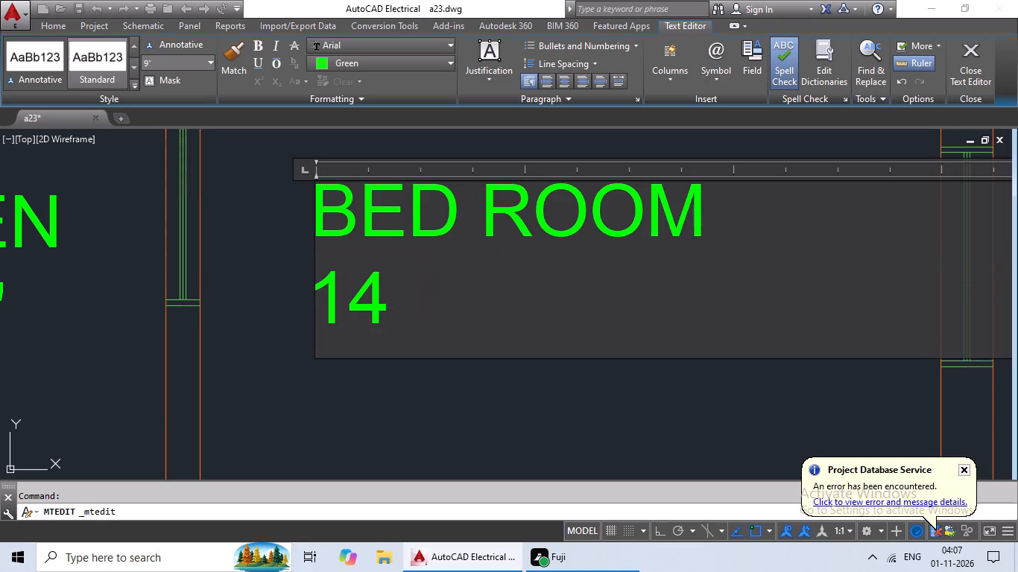
key("BackSpace")
key("0")
key("apostrophe")
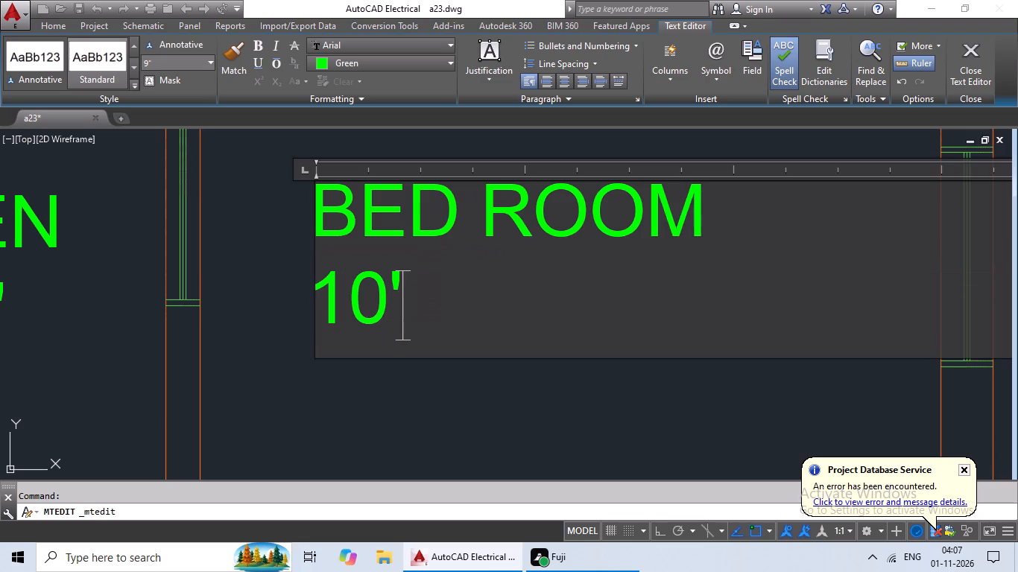
key("Left")
key("4")
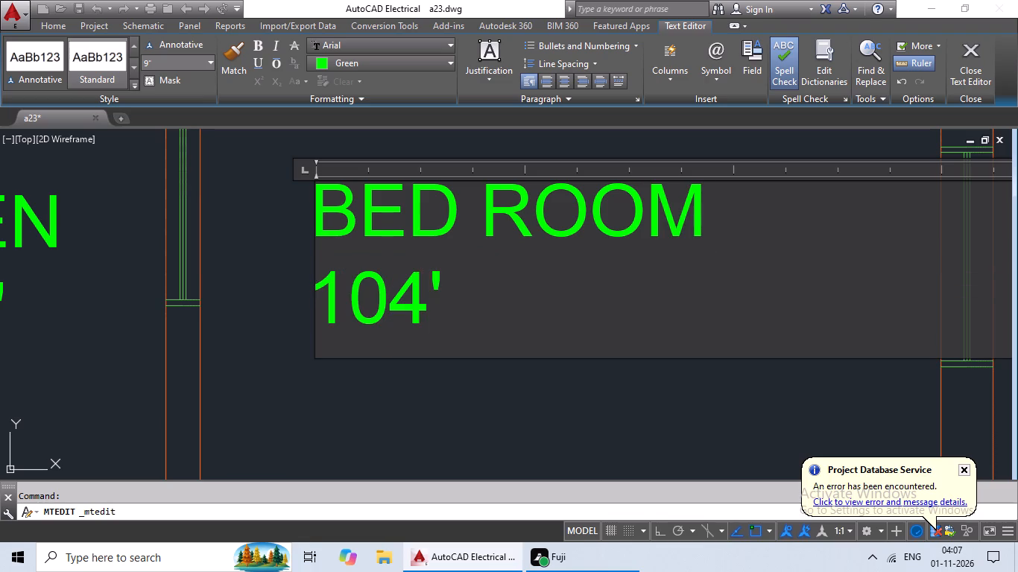
key("BackSpace")
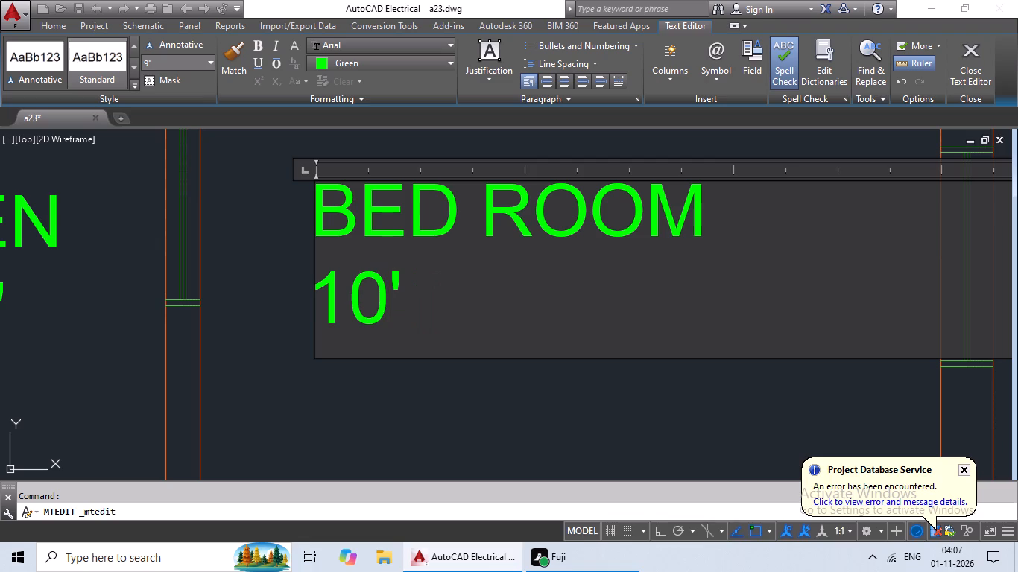
left_click(435, 289)
key("4")
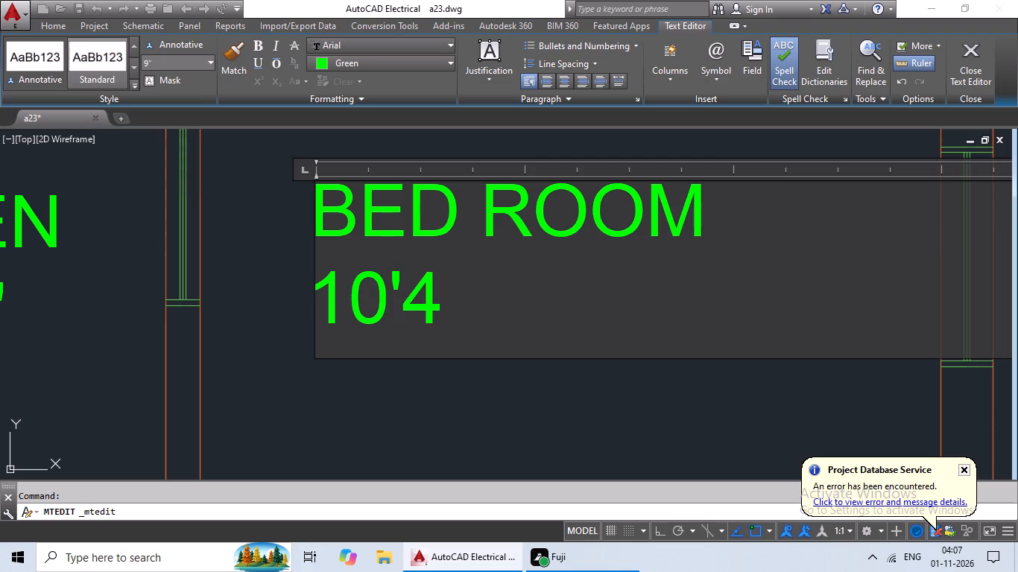
key("shift+quotedbl")
key("shift+x")
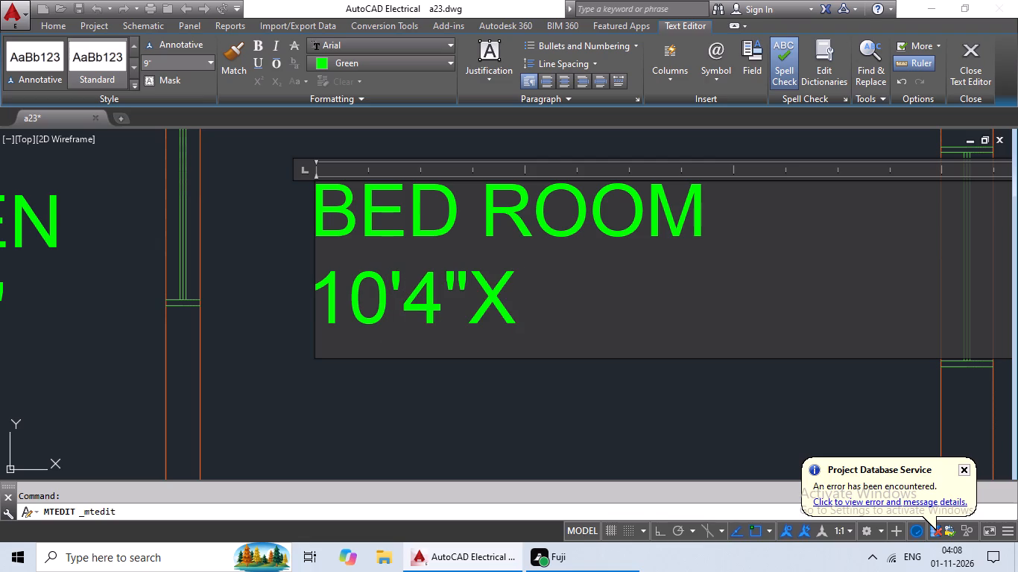
type("9'")
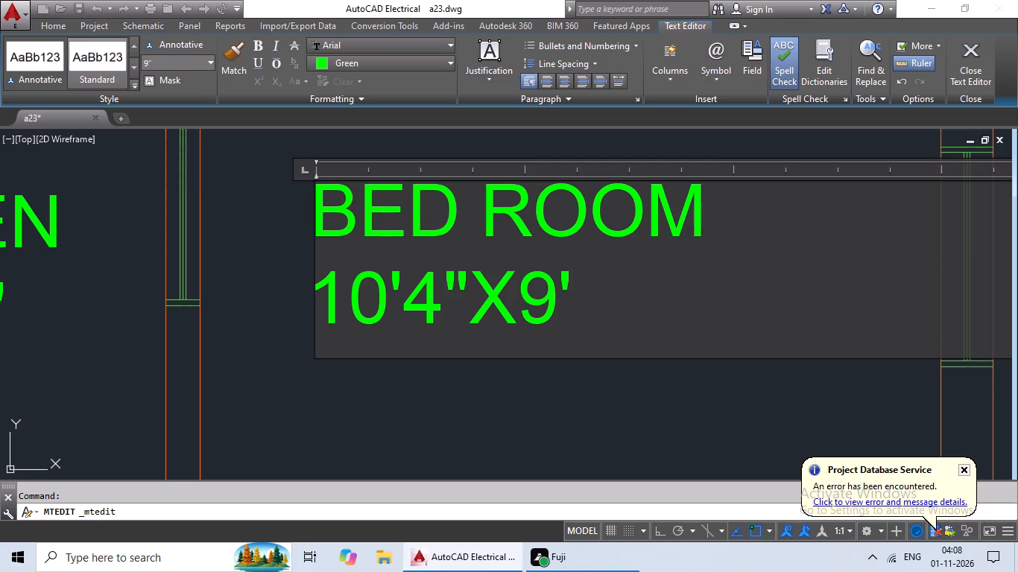
Indent the 10'4"X9' line by three spaces so it is centred below BED ROOM, and finish editing the label.
left_click(322, 296)
key("space")
key("space")
key("space")
left_click(398, 377)
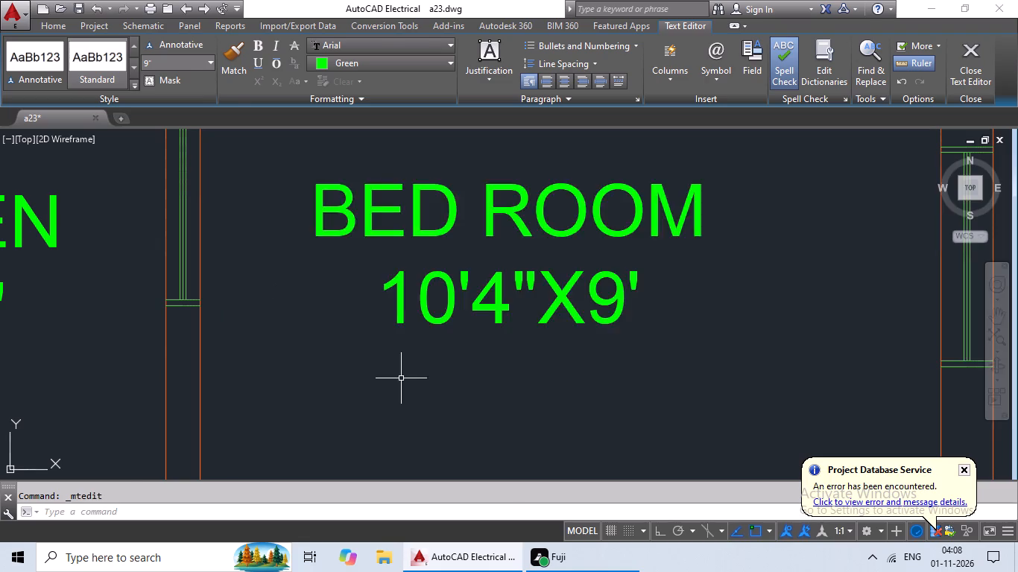
Replace the kitchen label in the west-side WC room south of the 8'4"X11' kitchen with TOILET and 5'X5' on a second line.
scroll(478, 361, "down", 5)
scroll(513, 372, "up", 2)
middle_click_drag(505, 368, 646, 311)
middle_click_drag(636, 317, 636, 314)
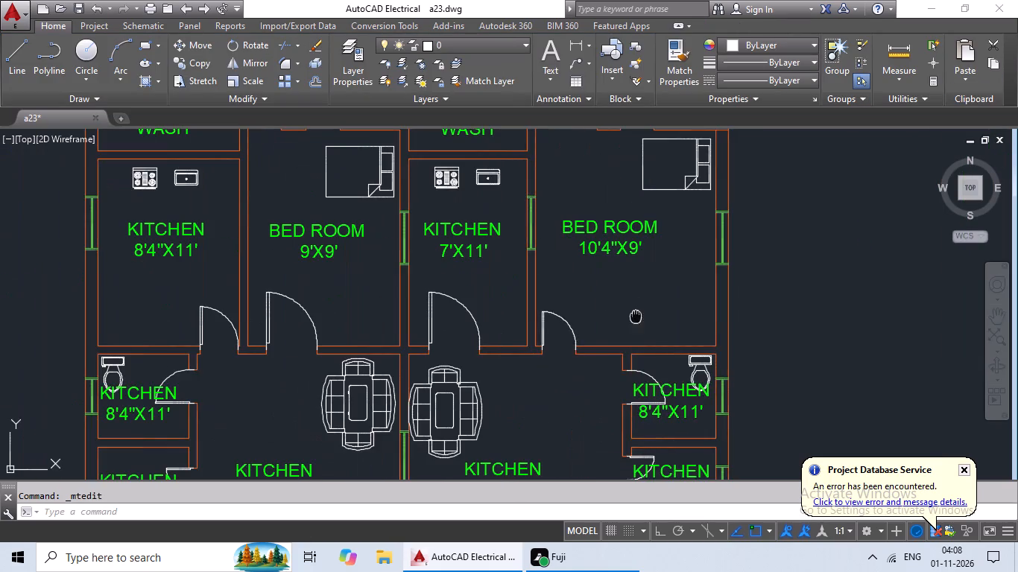
middle_click_drag(636, 314, 658, 273)
scroll(569, 311, "down", 1)
middle_click_drag(569, 311, 627, 293)
scroll(346, 325, "up", 1)
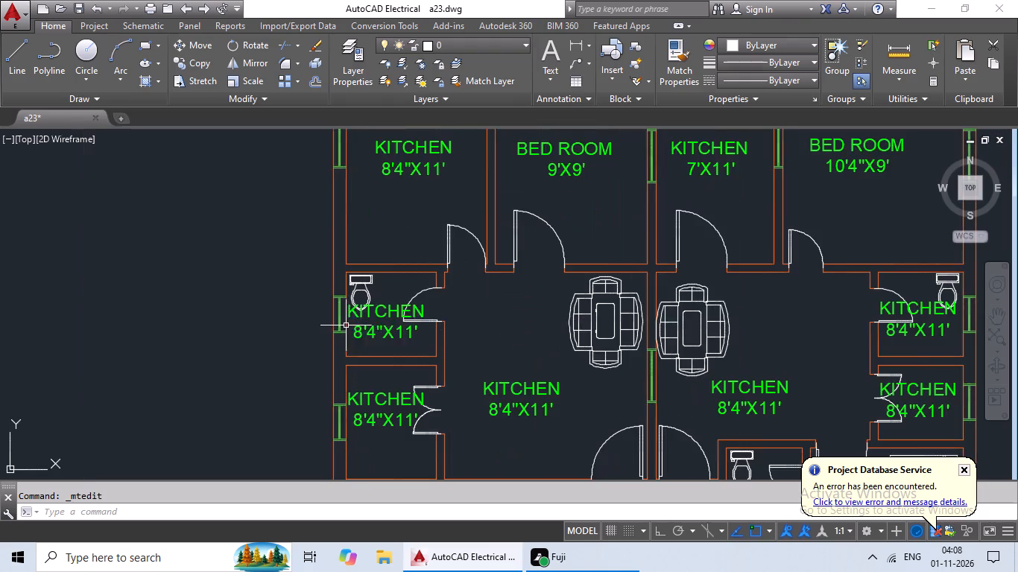
scroll(379, 319, "up", 3)
scroll(393, 308, "down", 2)
middle_click_drag(393, 308, 412, 276)
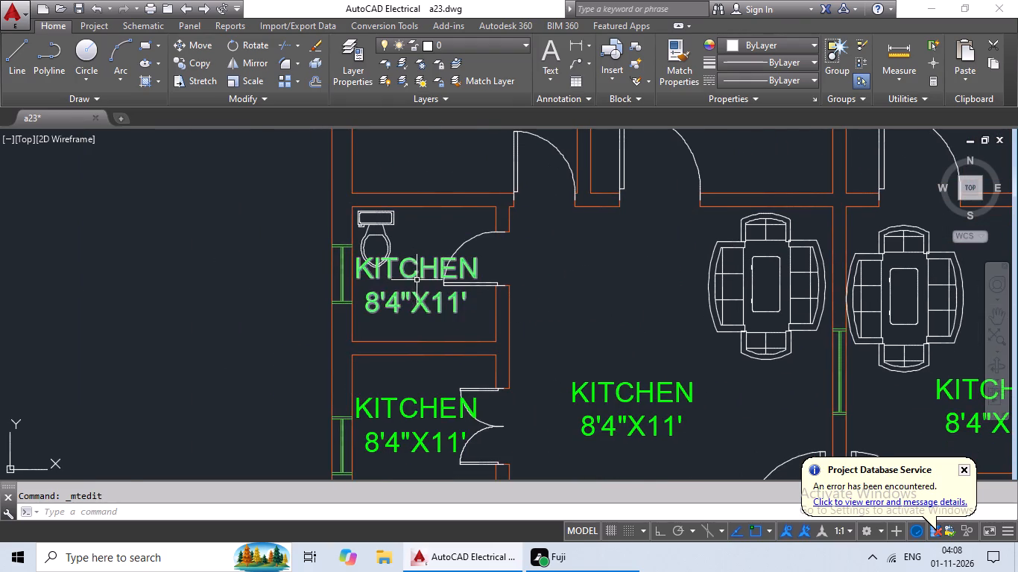
scroll(417, 280, "down", 2)
middle_click_drag(355, 296, 581, 278)
middle_click_drag(502, 283, 663, 277)
middle_click_drag(658, 277, 605, 287)
middle_click(618, 285)
middle_click_drag(594, 287, 375, 290)
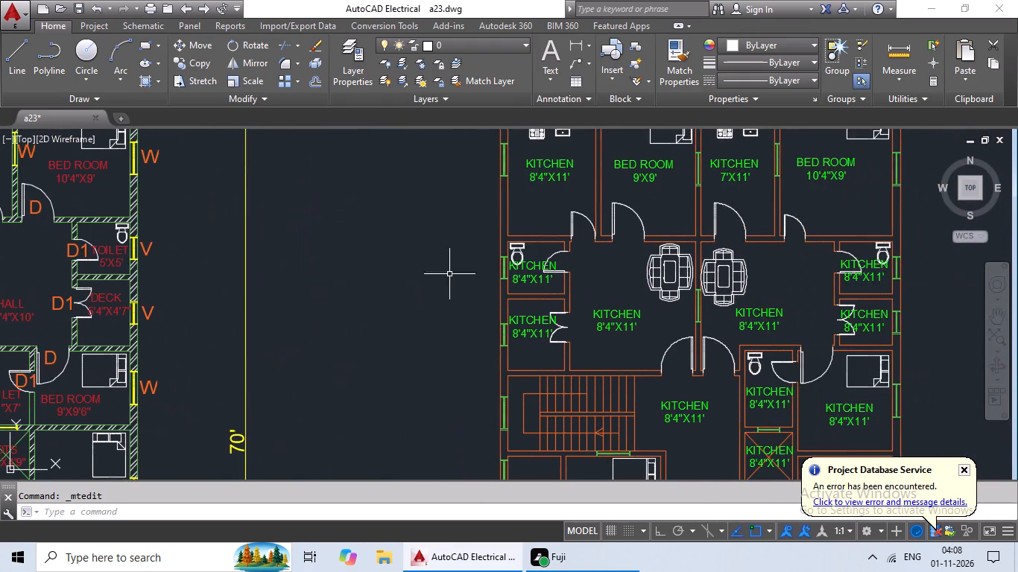
scroll(540, 264, "up", 3)
double_click(503, 275)
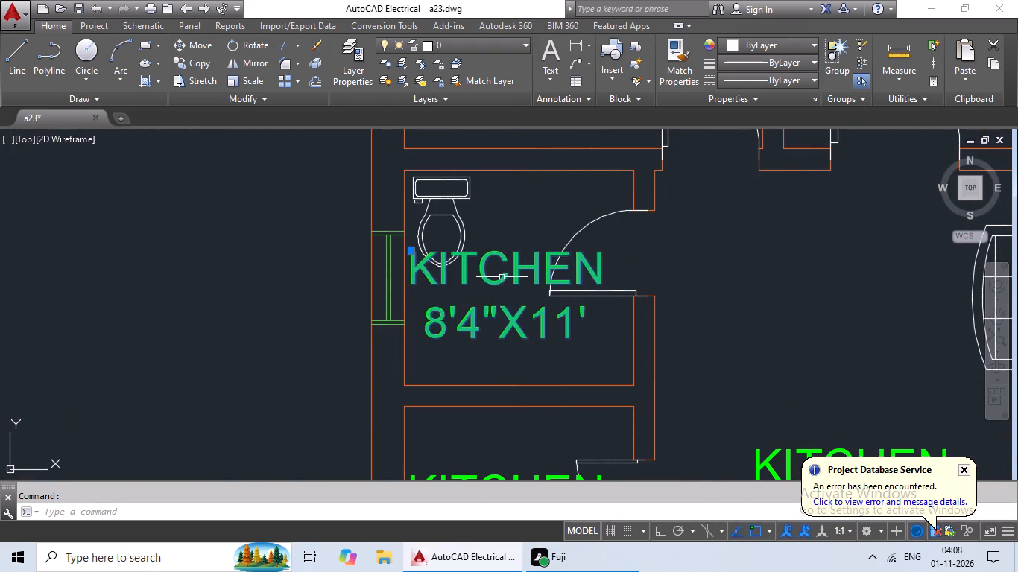
double_click(502, 277)
scroll(610, 317, "up", 2)
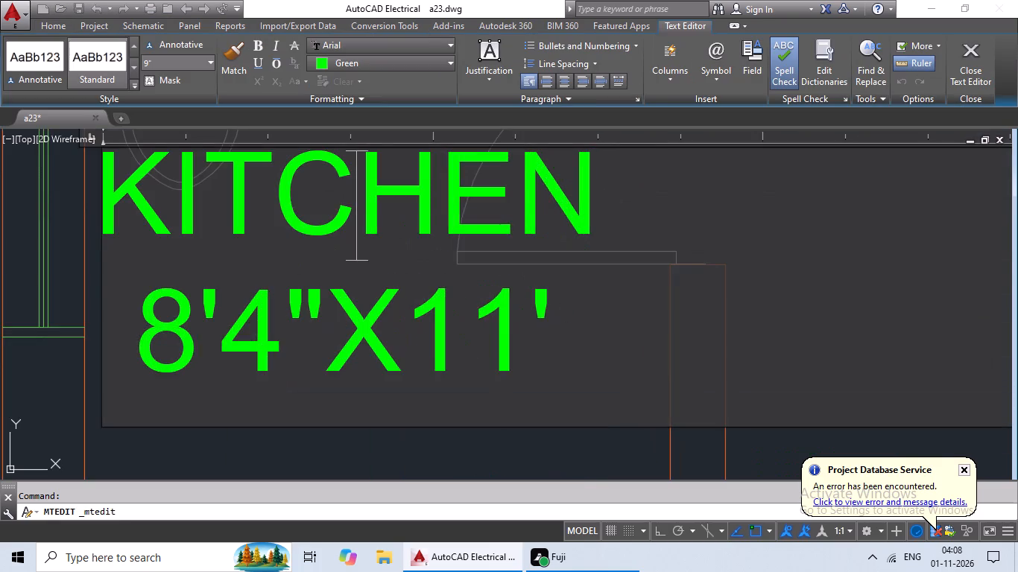
scroll(610, 317, "down", 2)
left_click(610, 317)
key("BackSpace")
key("BackSpace")
key("BackSpace")
key("BackSpace")
key("BackSpace")
key("BackSpace")
key("BackSpace")
key("BackSpace")
key("BackSpace")
key("BackSpace")
key("BackSpace")
key("BackSpace")
key("BackSpace")
key("BackSpace")
key("BackSpace")
key("BackSpace")
key("BackSpace")
key("BackSpace")
key("BackSpace")
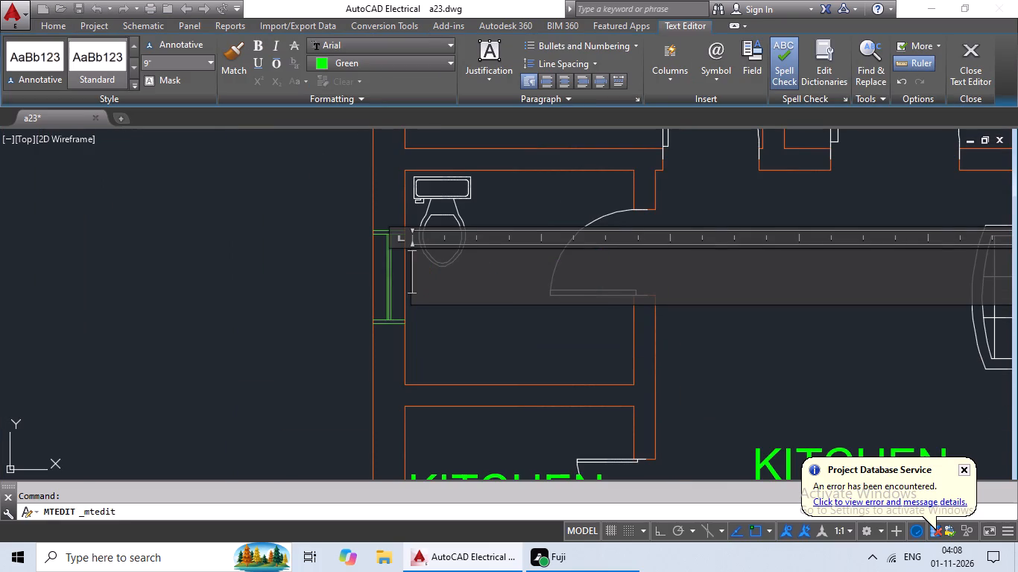
type("TOILET")
key("Return")
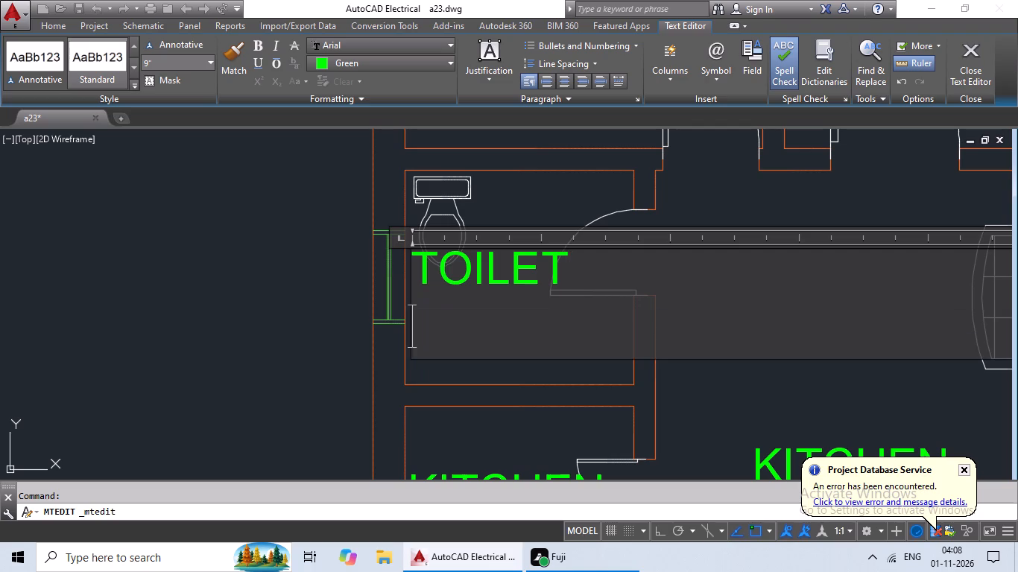
type("5'")
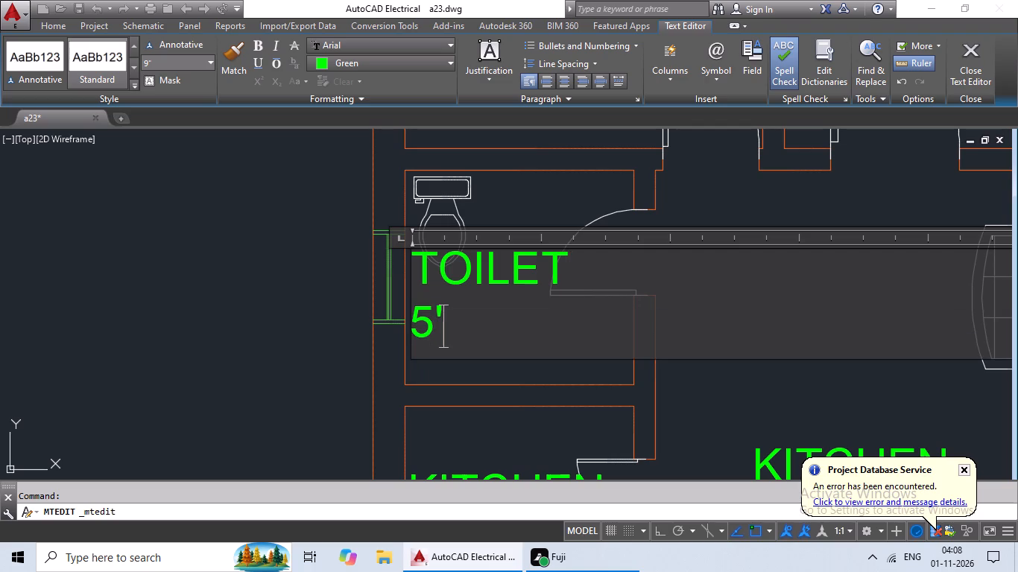
type("X5'")
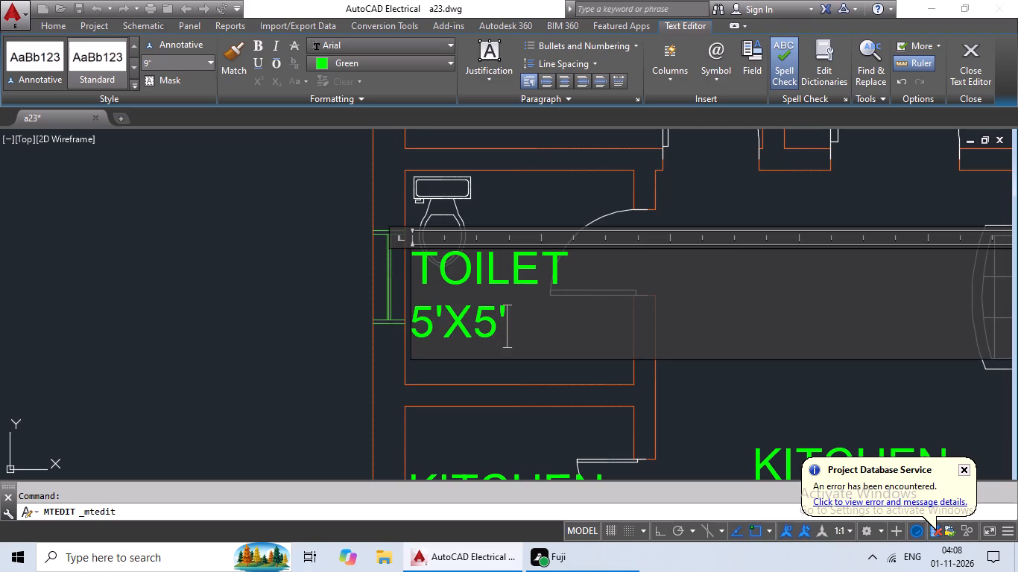
Indent the 5'X5' line by three spaces so it is centred below TOILET, and finish editing the label.
left_click(414, 317)
key("space")
key("space")
key("space")
left_click(765, 182)
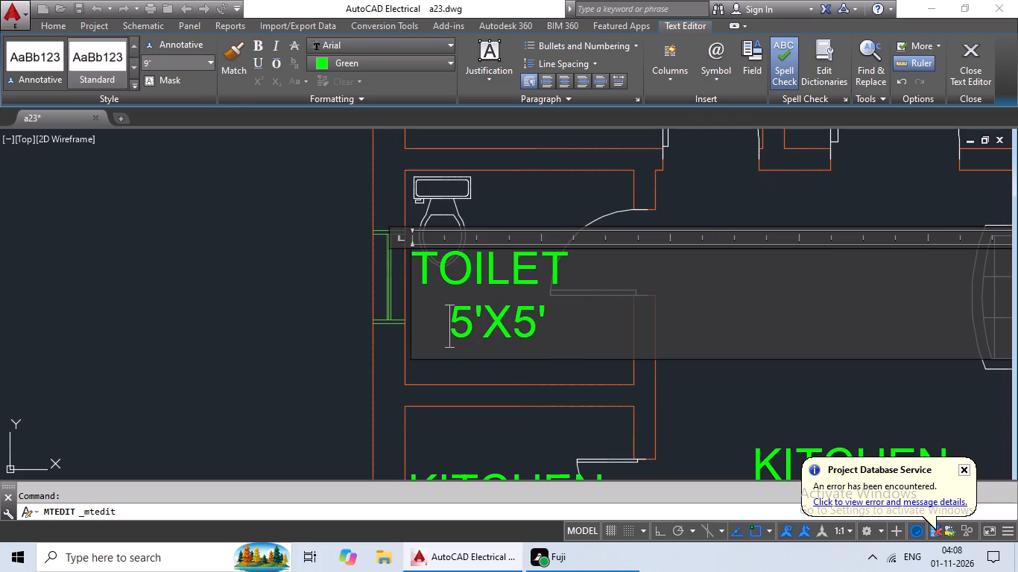
Replace the kitchen label in the room south of the west-side TOILET with DECK and 5'4"X6'9" on a second line.
scroll(763, 214, "down", 4)
middle_click_drag(761, 254, 680, 269)
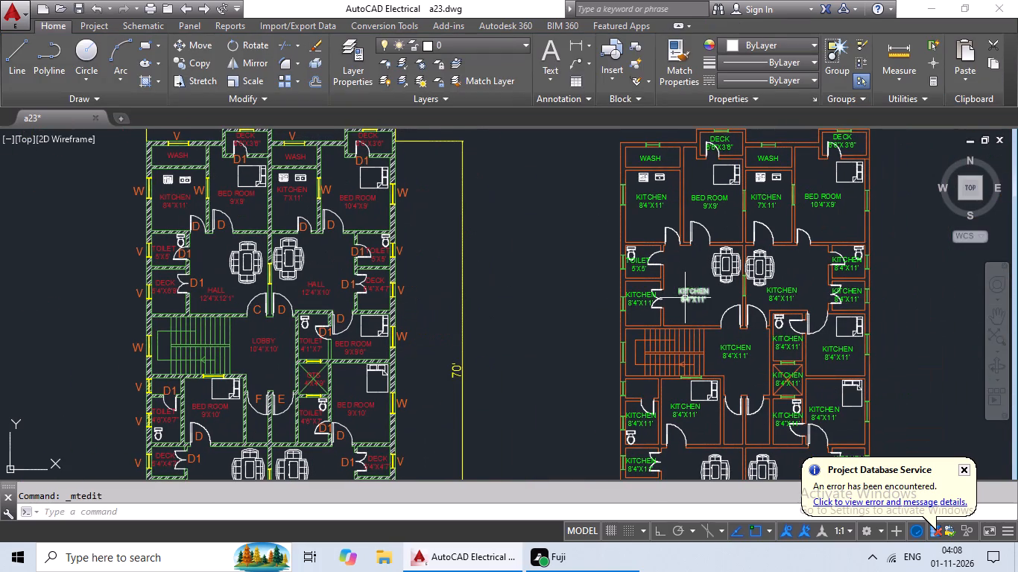
scroll(647, 310, "up", 2)
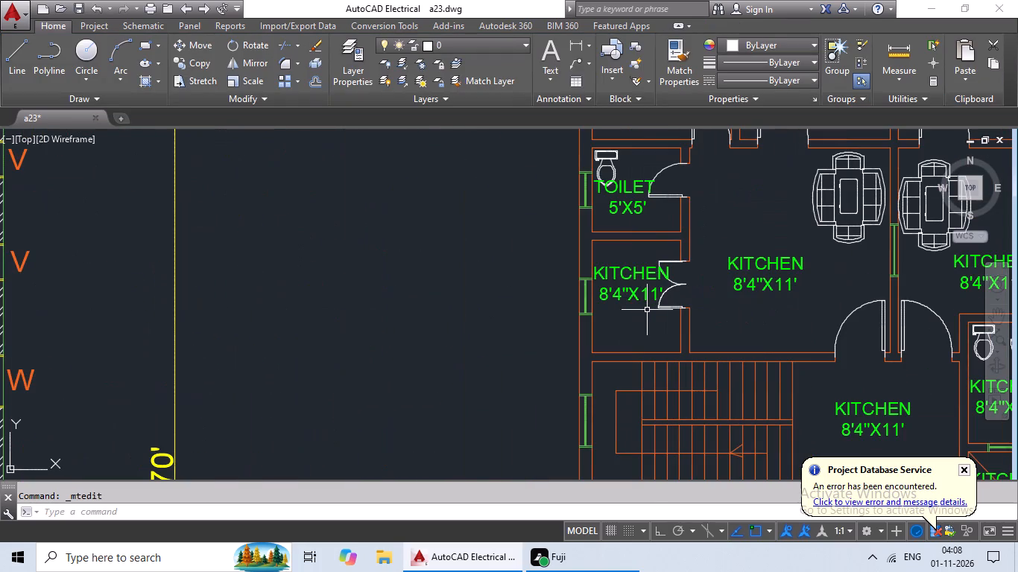
double_click(636, 273)
scroll(659, 292, "up", 2)
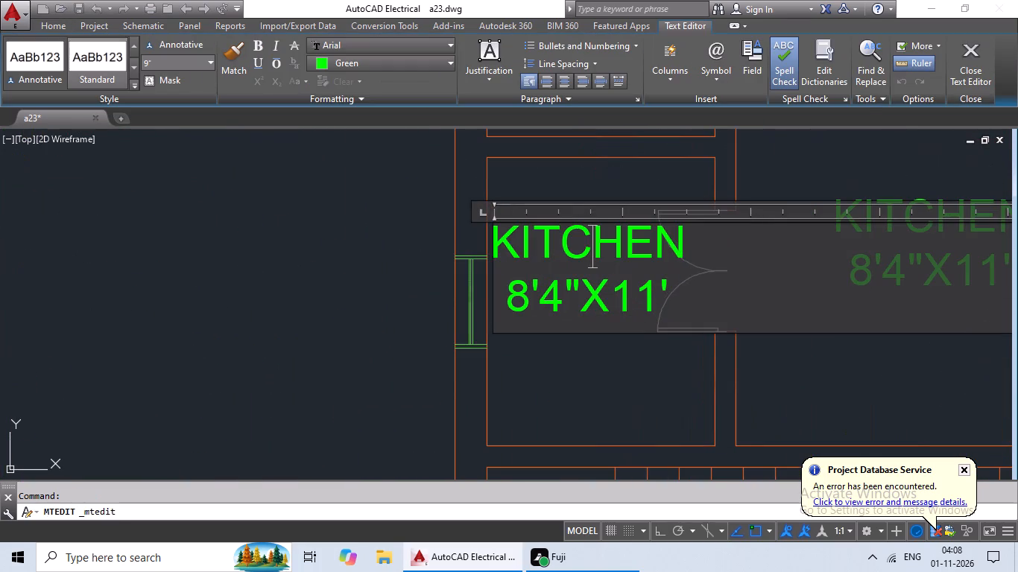
left_click(683, 301)
key("BackSpace")
key("BackSpace")
key("BackSpace")
key("BackSpace")
key("BackSpace")
key("BackSpace")
key("BackSpace")
key("BackSpace")
key("BackSpace")
key("BackSpace")
key("BackSpace")
key("BackSpace")
key("BackSpace")
key("BackSpace")
key("BackSpace")
key("BackSpace")
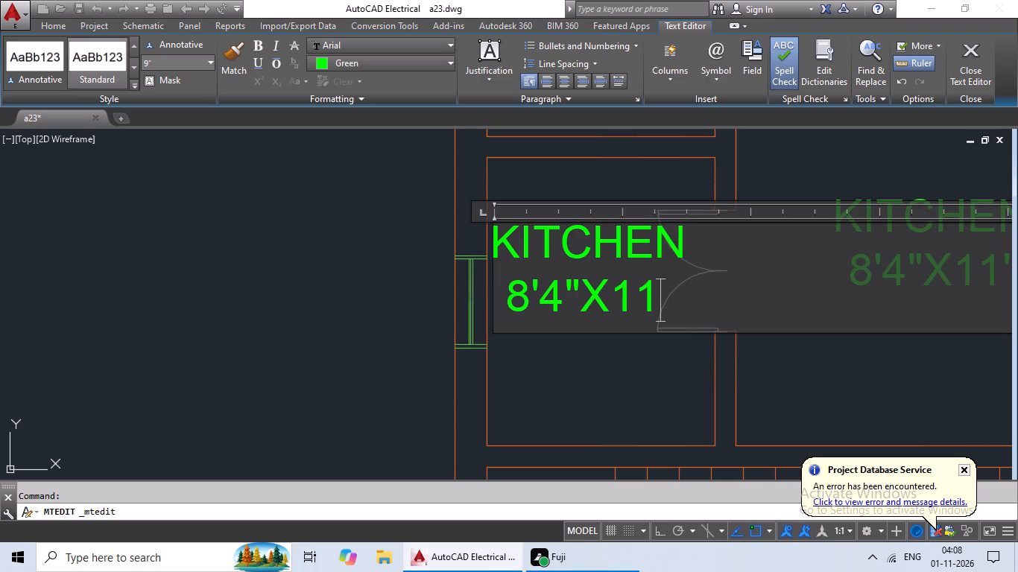
key("BackSpace")
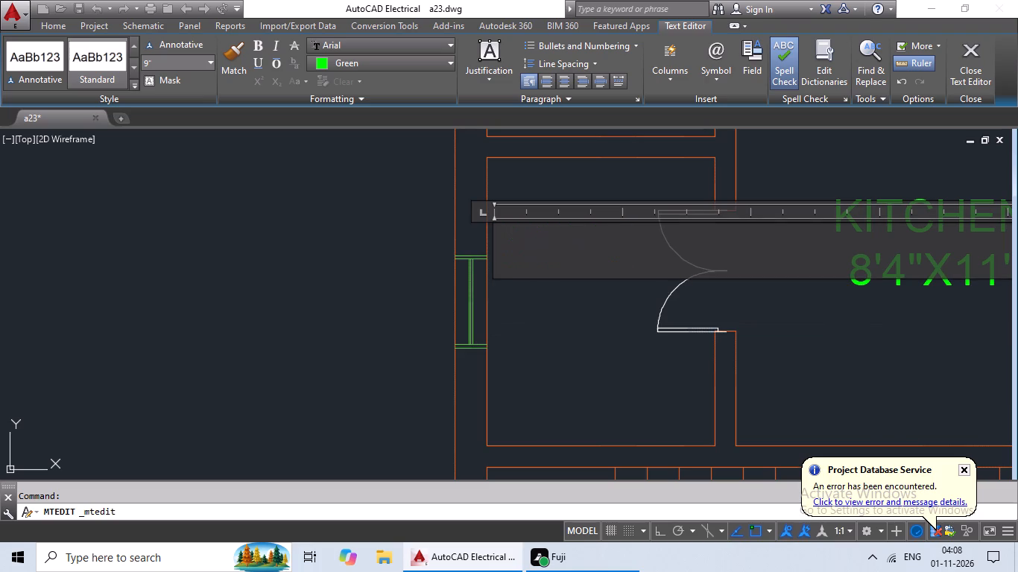
type("DEC")
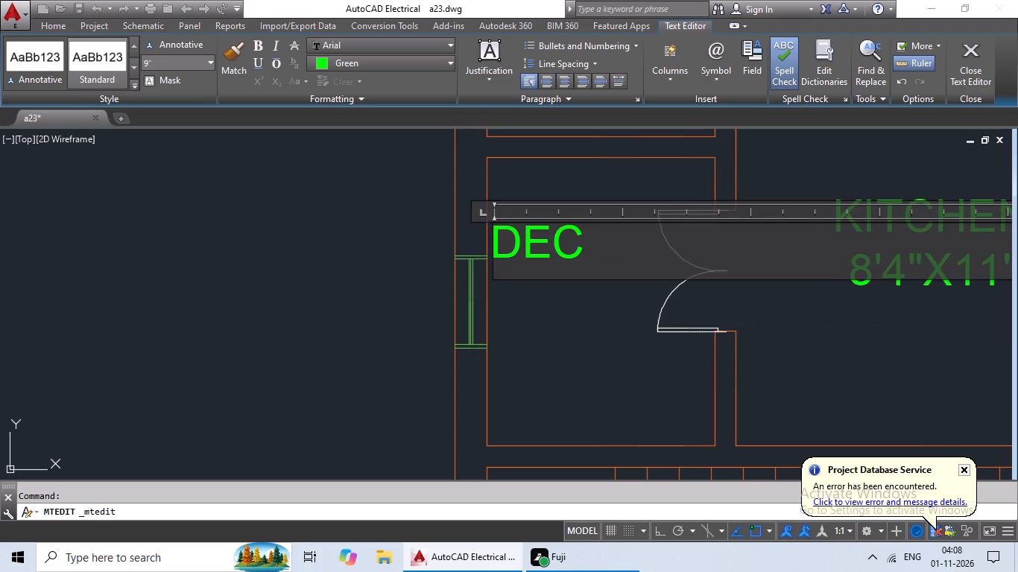
key("shift+k")
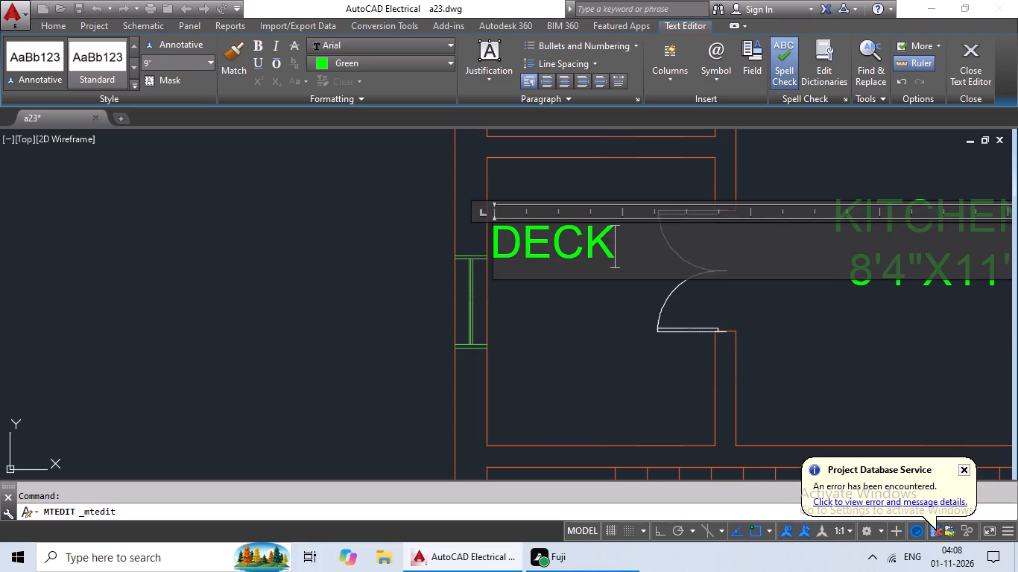
key("Return")
type("5'4\"")
key("shift+x")
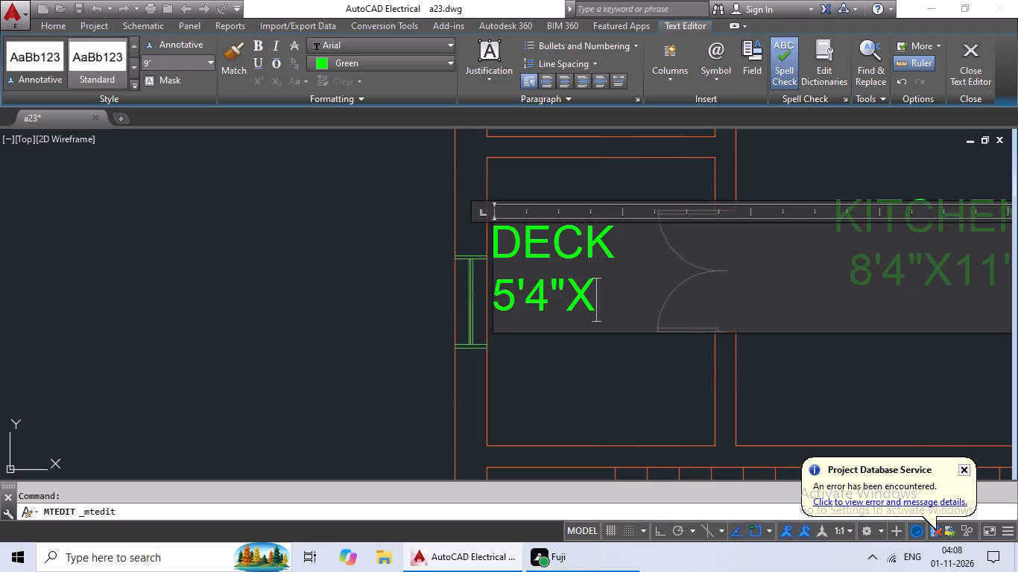
type("6'9")
key("shift+quotedbl")
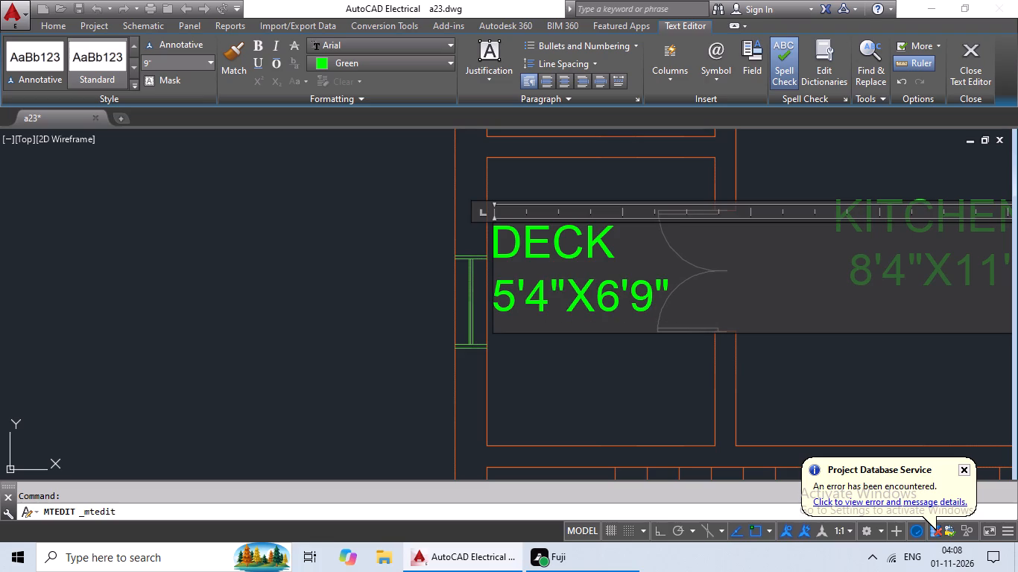
Indent the DECK line by one space so it is centred above 5'4"X6'9", and finish editing the label.
left_click(502, 256)
key("space")
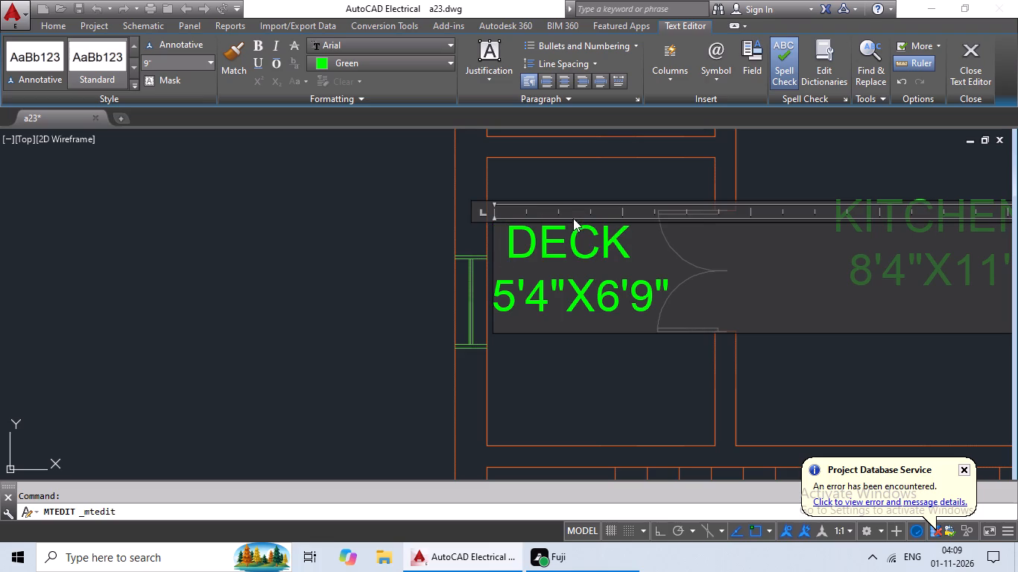
left_click_drag(604, 182, 607, 189)
Replace the kitchen label in the west dining room beside the 5'4"X6'9" deck with HALL and 12'4"X12'1" on a second line.
scroll(634, 227, "down", 2)
middle_click_drag(639, 250, 547, 271)
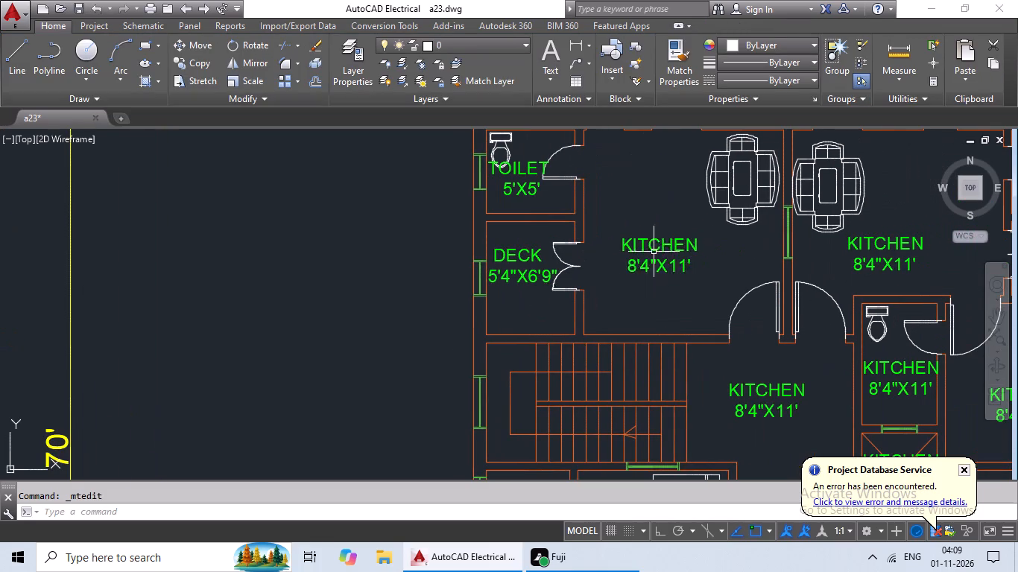
double_click(653, 250)
scroll(671, 255, "up", 1)
middle_click_drag(706, 272, 651, 287)
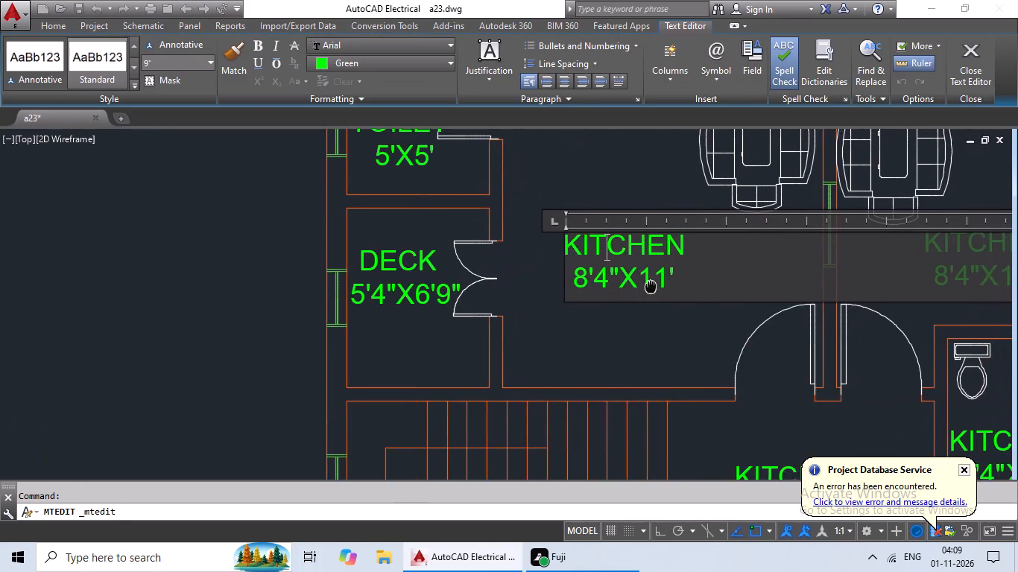
scroll(635, 292, "down", 1)
middle_click_drag(571, 301, 731, 263)
scroll(712, 274, "down", 2)
middle_click_drag(742, 285, 655, 305)
middle_click_drag(700, 296, 597, 316)
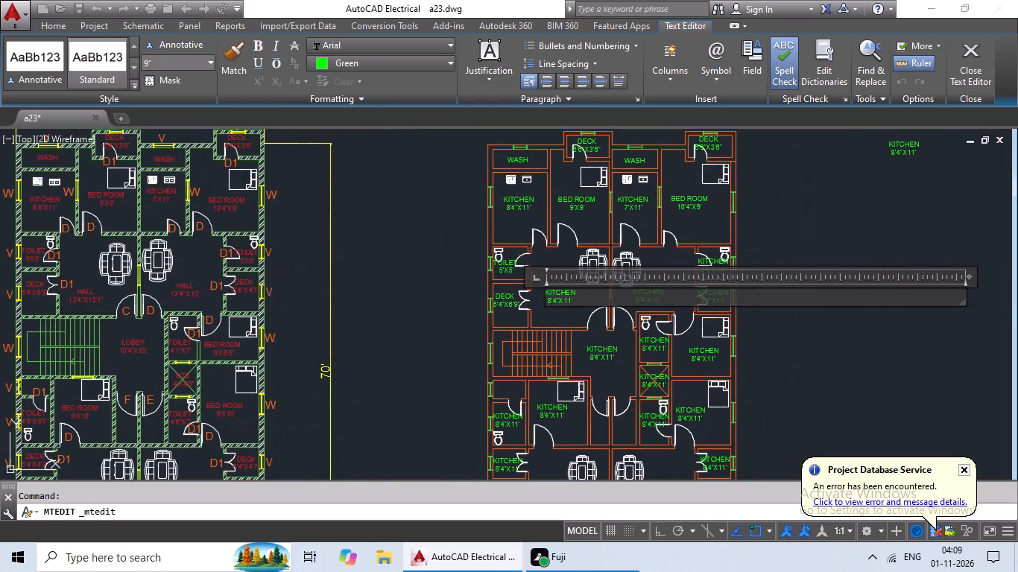
scroll(581, 303, "up", 2)
left_click(555, 270)
left_click(586, 289)
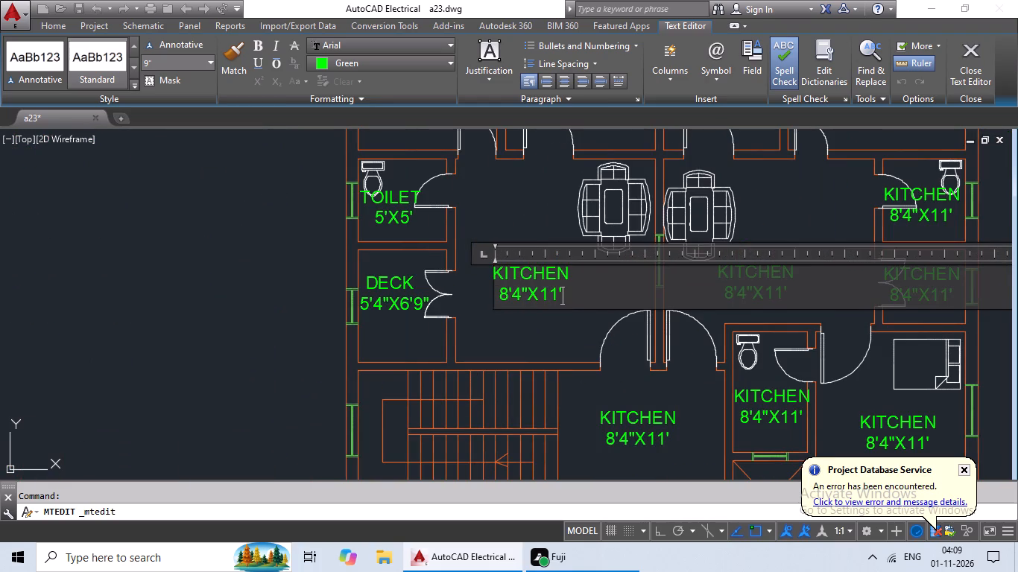
key("BackSpace")
key("BackSpace")
key("BackSpace")
key("BackSpace")
key("BackSpace")
key("BackSpace")
key("BackSpace")
key("BackSpace")
key("BackSpace")
key("BackSpace")
key("BackSpace")
key("BackSpace")
key("BackSpace")
key("BackSpace")
key("BackSpace")
key("BackSpace")
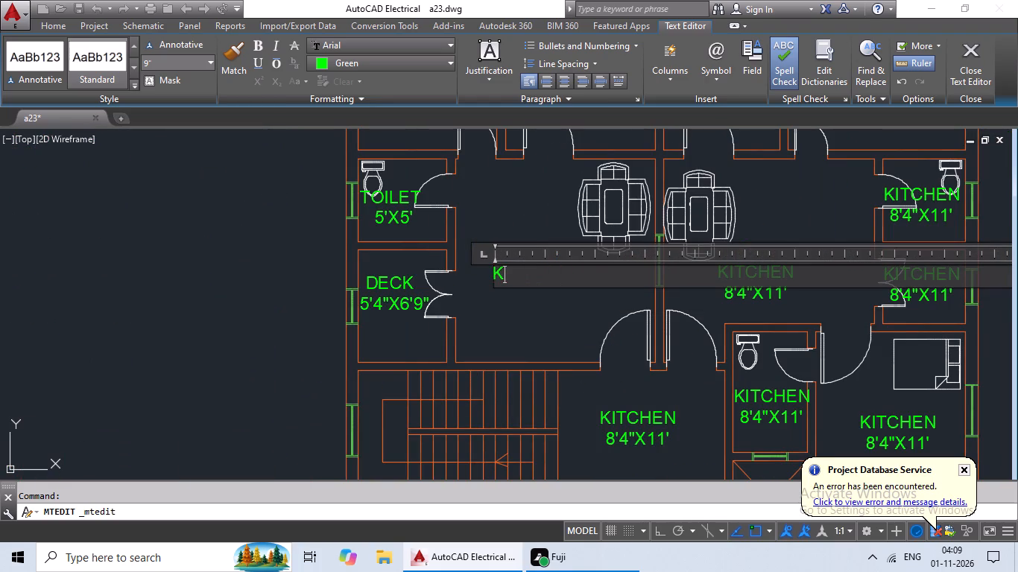
key("BackSpace")
type("HALL")
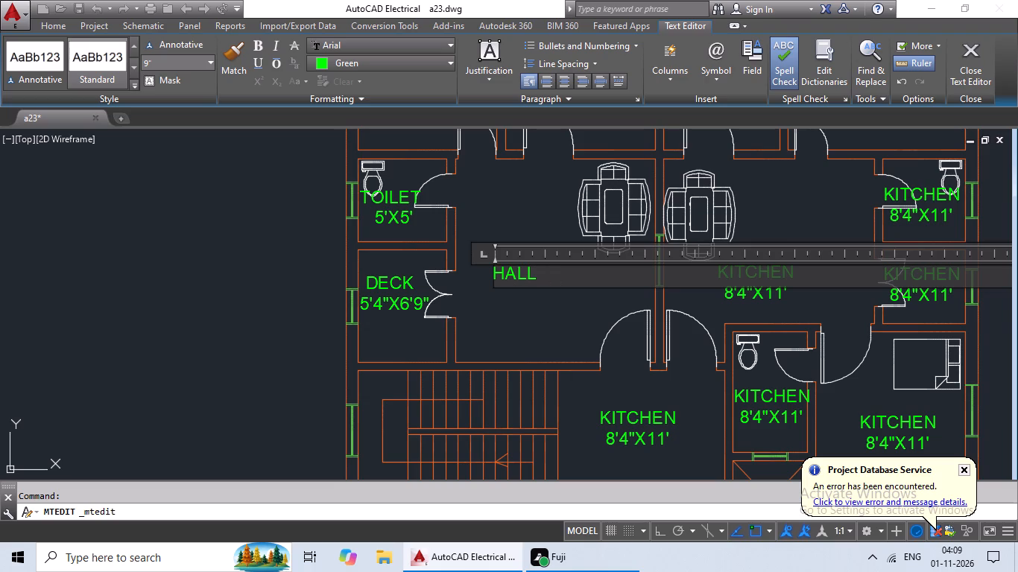
key("Return")
type("12'4\"")
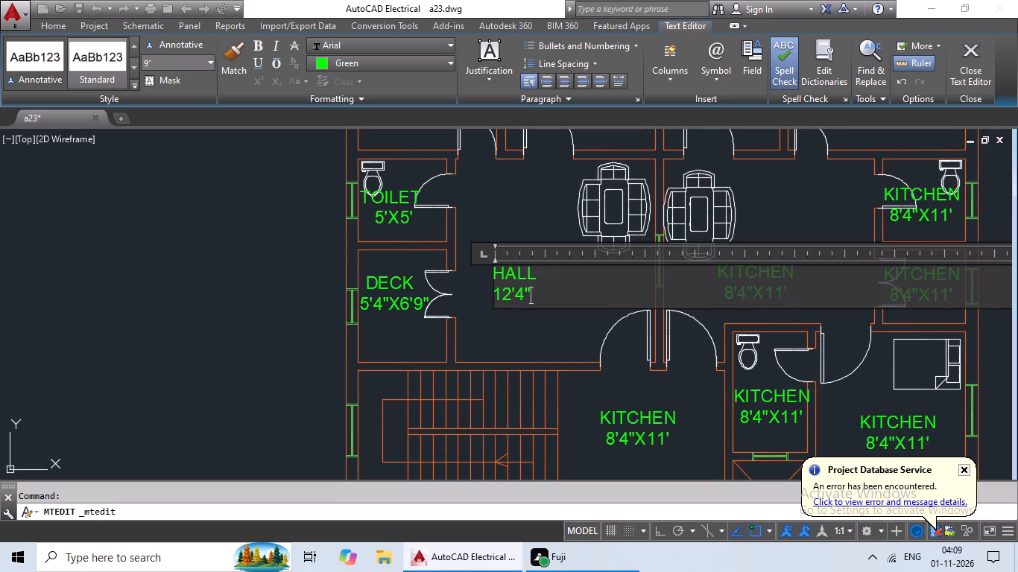
key("shift+x")
type("12'1\"")
Indent the HALL line by four spaces so it is centred above 12'4"X12'1", and finish editing the label.
left_click(502, 274)
left_click(496, 274)
key("space")
key("space")
key("space")
key("space")
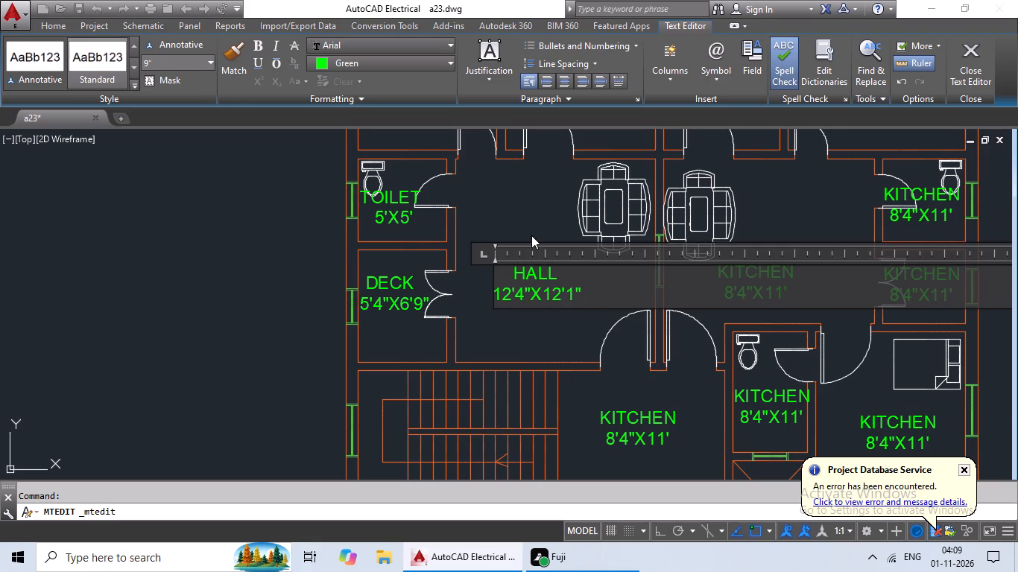
left_click(531, 235)
Replace the kitchen label in the dining room east of the 12'4"X12'1" hall with HALL and 12'4"X10' on a second line.
scroll(538, 237, "down", 2)
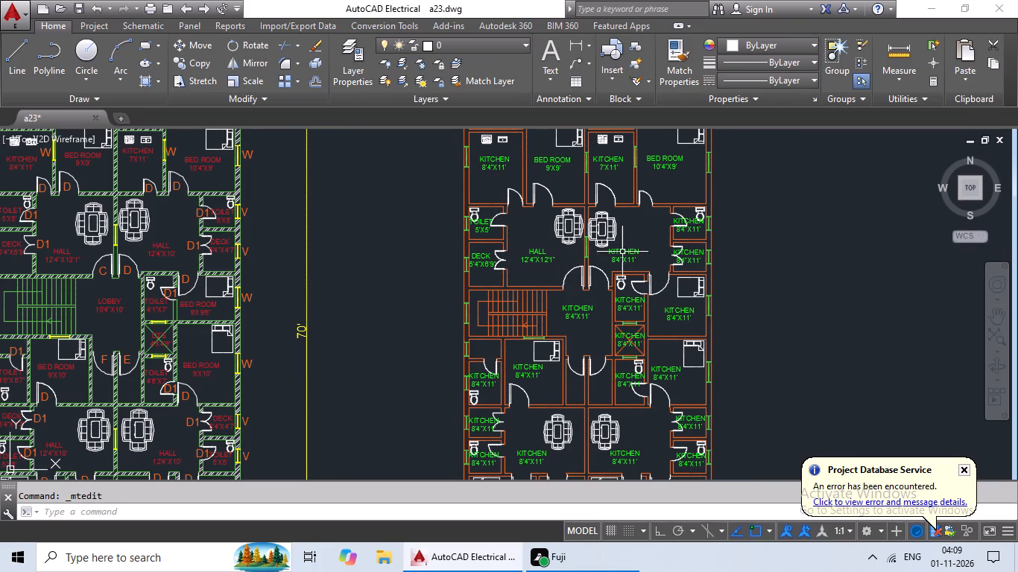
middle_click_drag(659, 262, 606, 272)
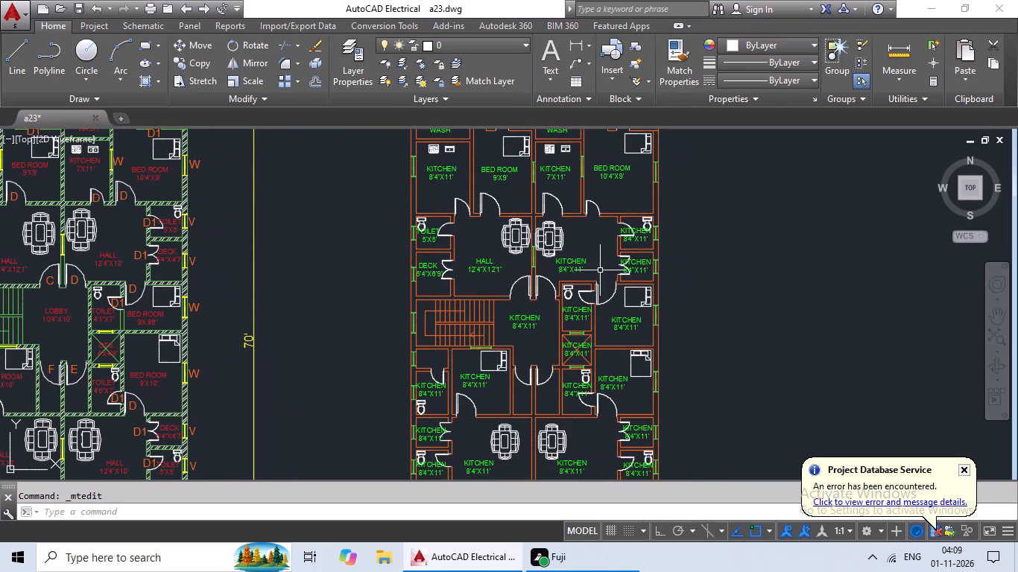
double_click(574, 267)
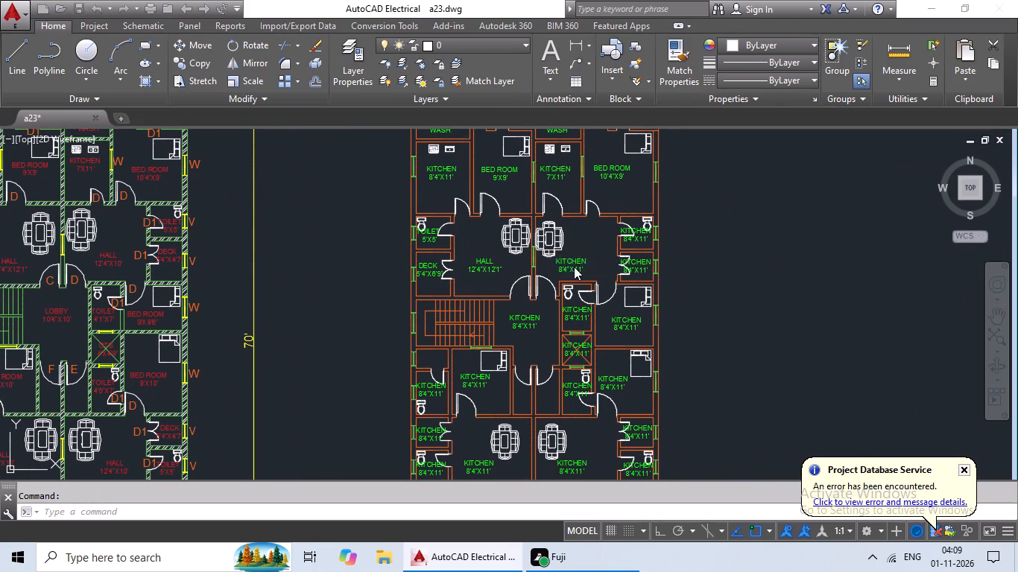
scroll(574, 267, "up", 2)
left_click(619, 274)
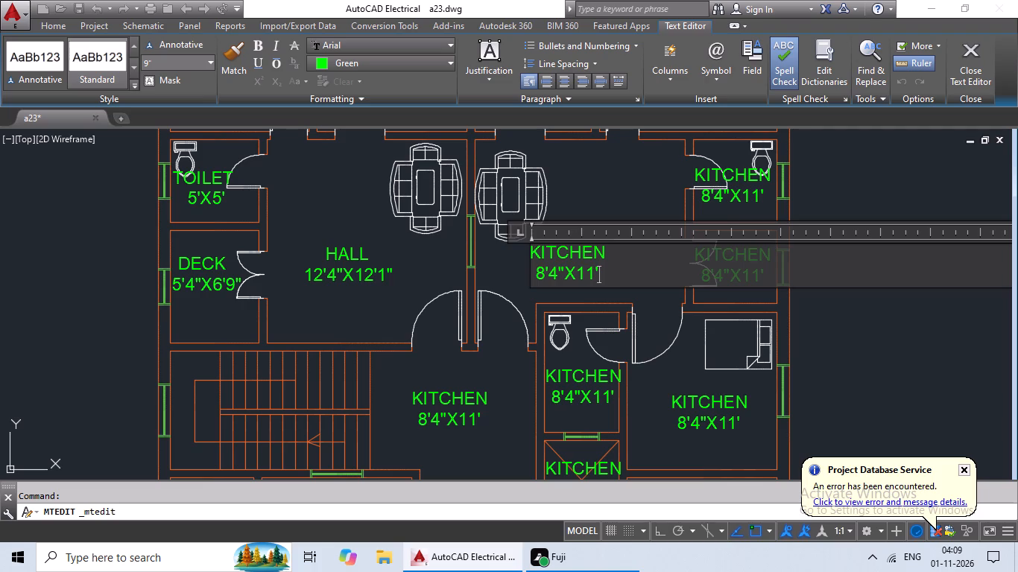
key("BackSpace")
key("BackSpace")
key("BackSpace")
key("BackSpace")
key("BackSpace")
key("BackSpace")
key("BackSpace")
key("BackSpace")
key("BackSpace")
key("BackSpace")
key("BackSpace")
key("BackSpace")
key("BackSpace")
key("BackSpace")
key("BackSpace")
key("BackSpace")
key("BackSpace")
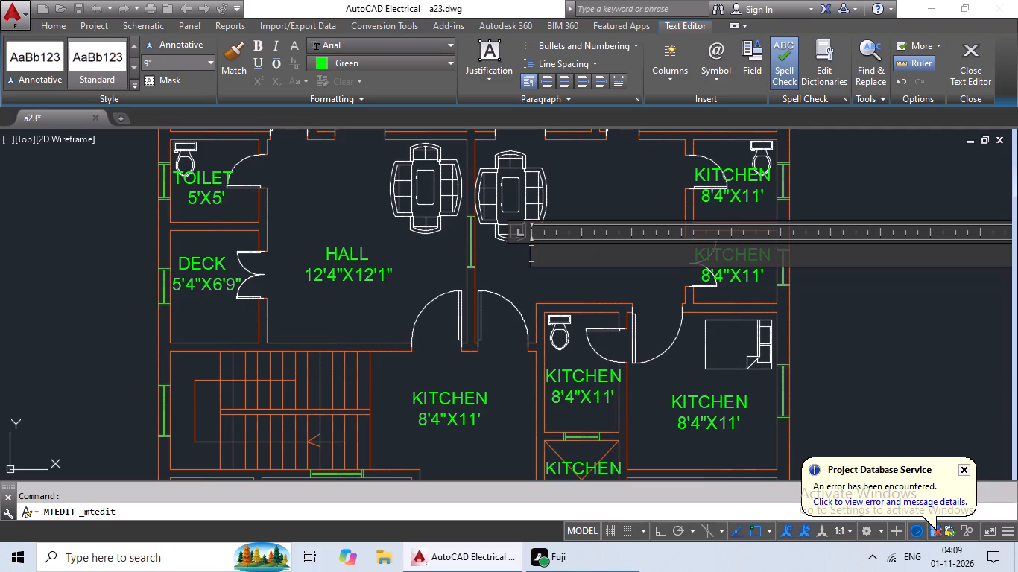
type("HALL")
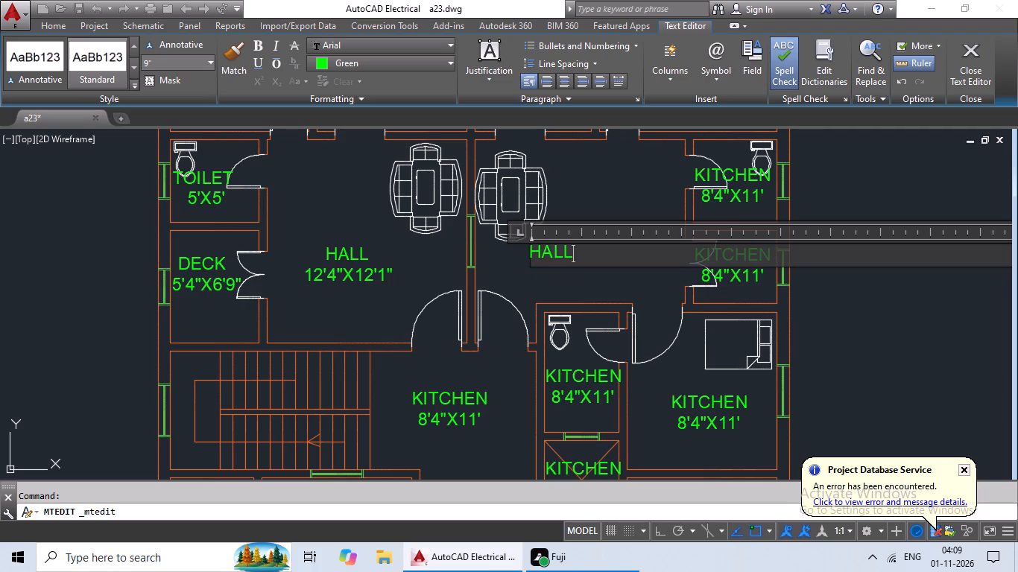
key("Return")
type("12'4\"X10'")
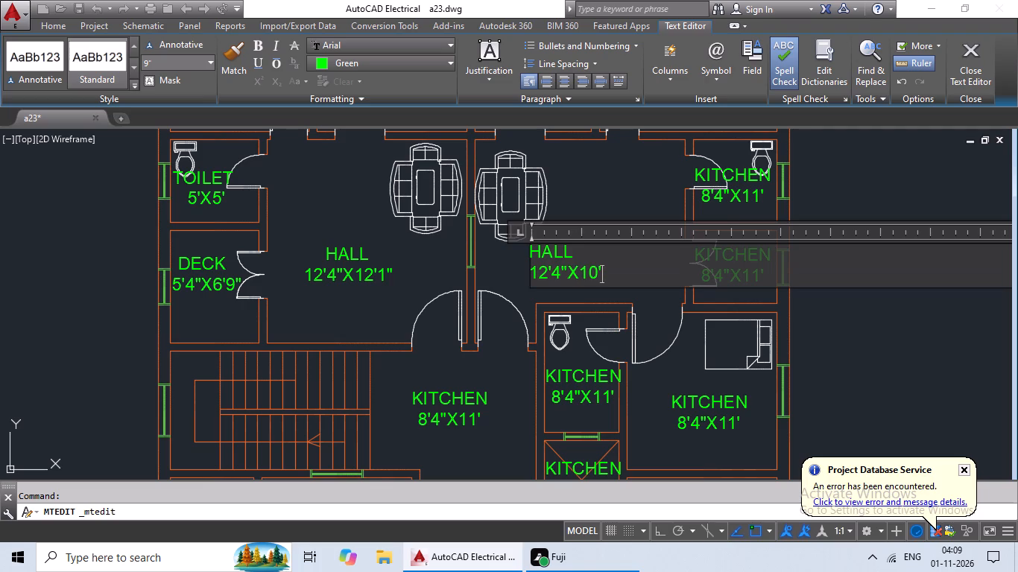
Indent the HALL line by four spaces and the 12'4"X10' line by two spaces, and finish editing the label.
left_click(532, 252)
key("space")
key("space")
key("space")
key("space")
left_click(531, 270)
key("space")
key("space")
left_click(615, 203)
Replace the kitchen label in the northeast toilet beside the 12'4"X10' hall with TOILET and 5'X5' on a second line.
scroll(633, 206, "down", 2)
middle_click_drag(634, 206, 554, 236)
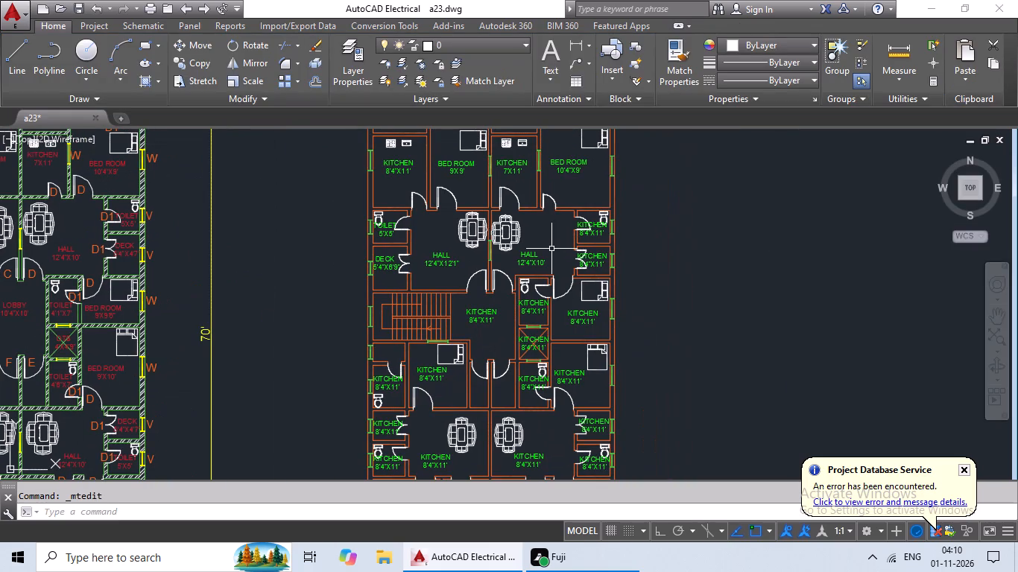
scroll(584, 225, "up", 3)
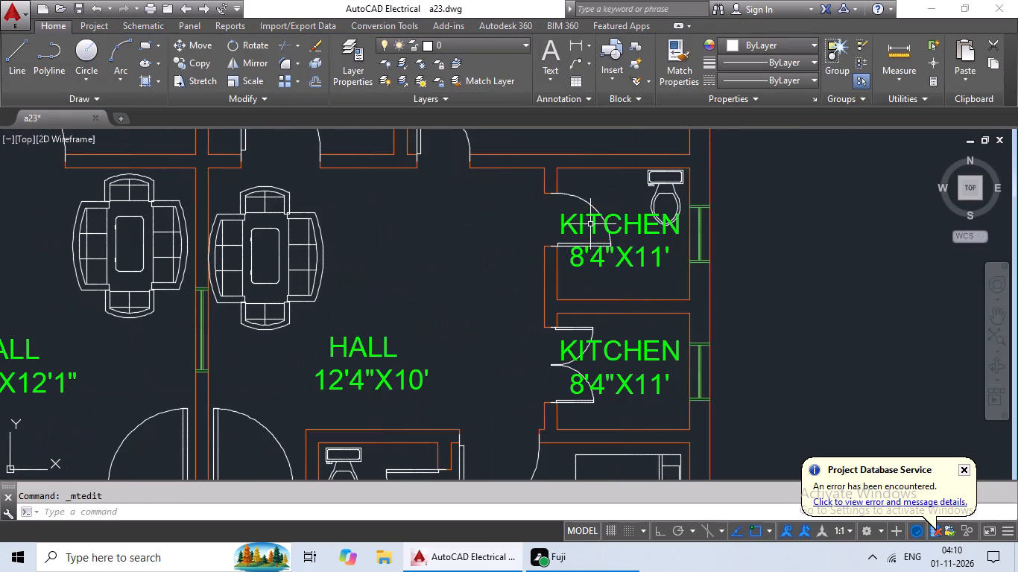
left_click(596, 221)
triple_click(591, 222)
triple_click(590, 223)
triple_click(590, 223)
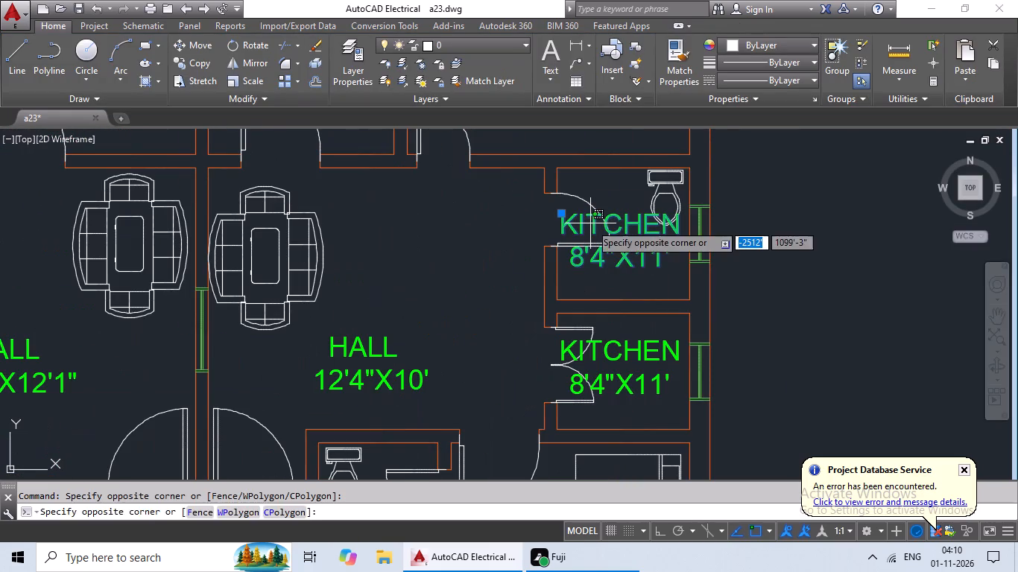
triple_click(595, 229)
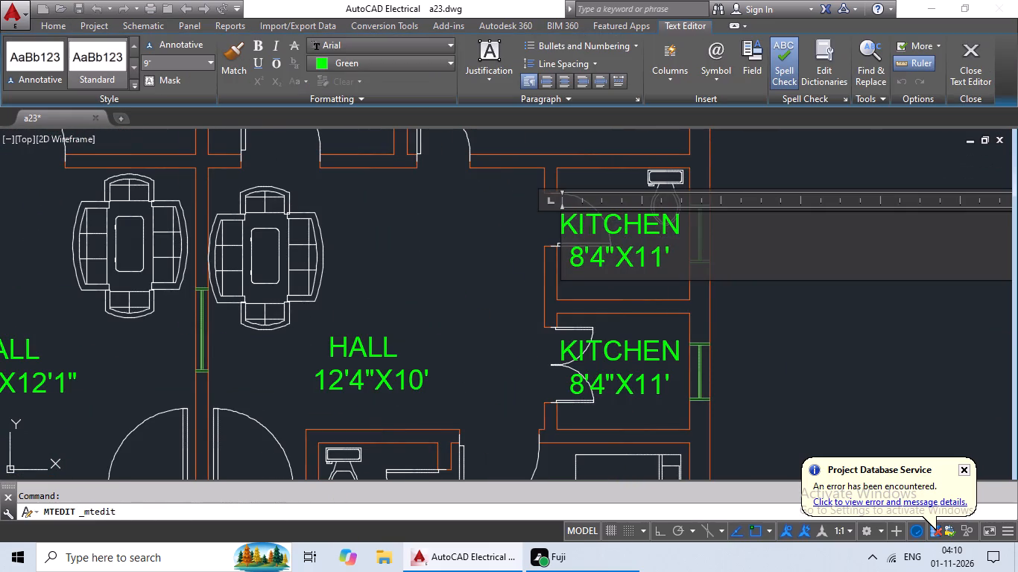
scroll(662, 252, "up", 2)
left_click(704, 255)
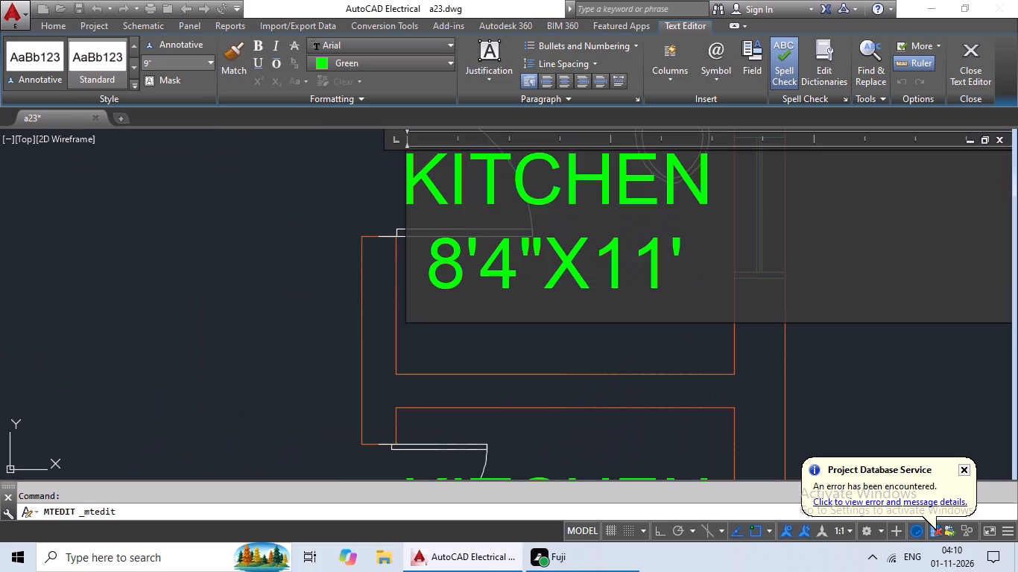
key("BackSpace")
key("BackSpace")
key("BackSpace")
key("BackSpace")
key("BackSpace")
key("BackSpace")
key("BackSpace")
key("BackSpace")
key("BackSpace")
key("BackSpace")
key("BackSpace")
key("BackSpace")
key("BackSpace")
key("BackSpace")
key("BackSpace")
key("BackSpace")
key("BackSpace")
key("BackSpace")
key("BackSpace")
key("BackSpace")
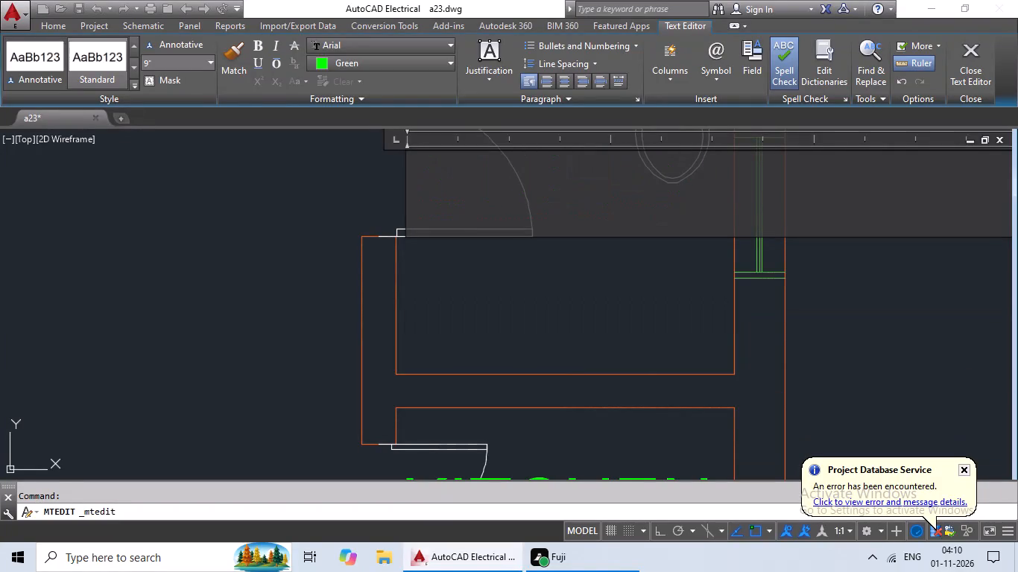
type("TOILET")
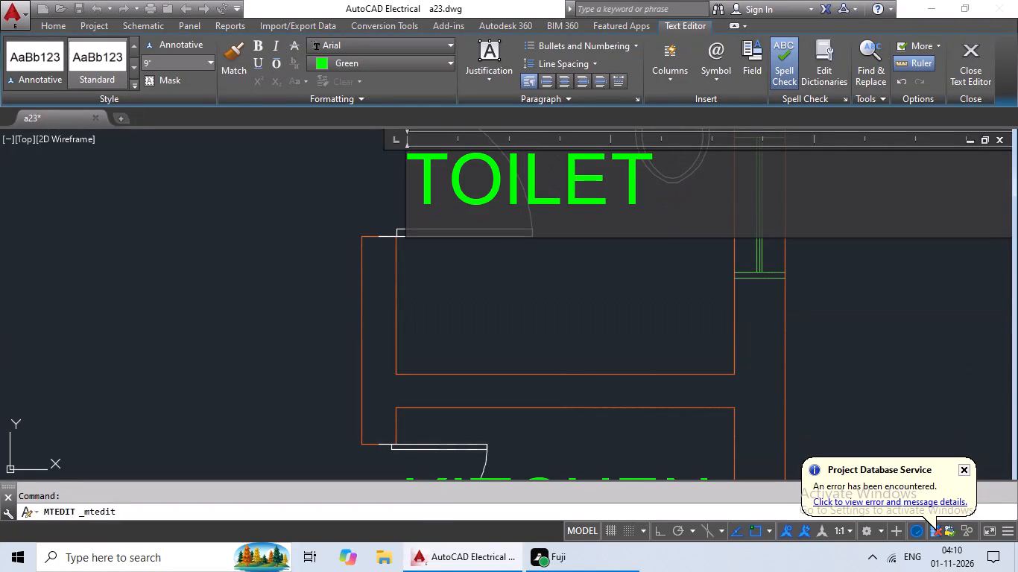
key("Return")
type("5'")
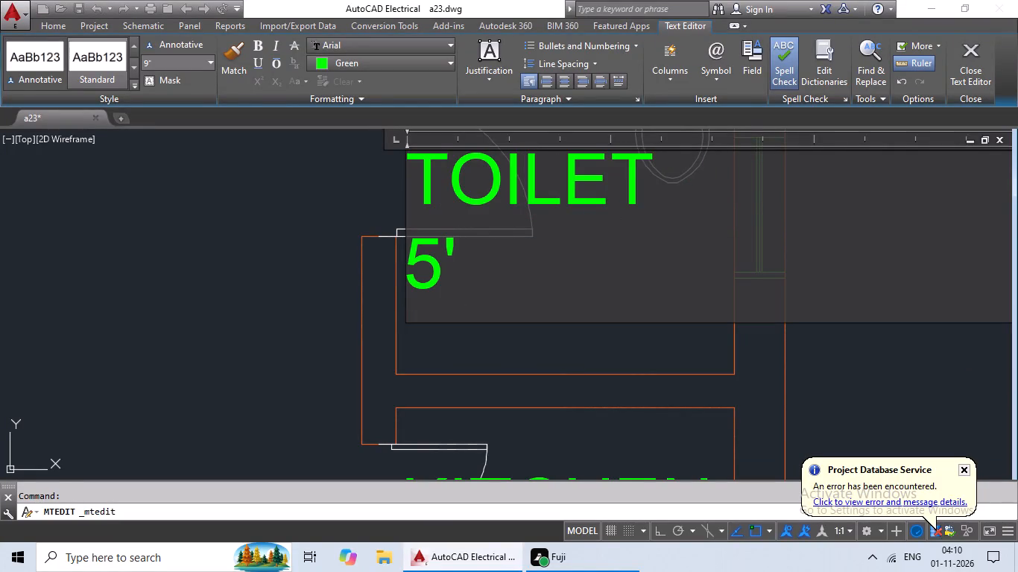
type("X5'")
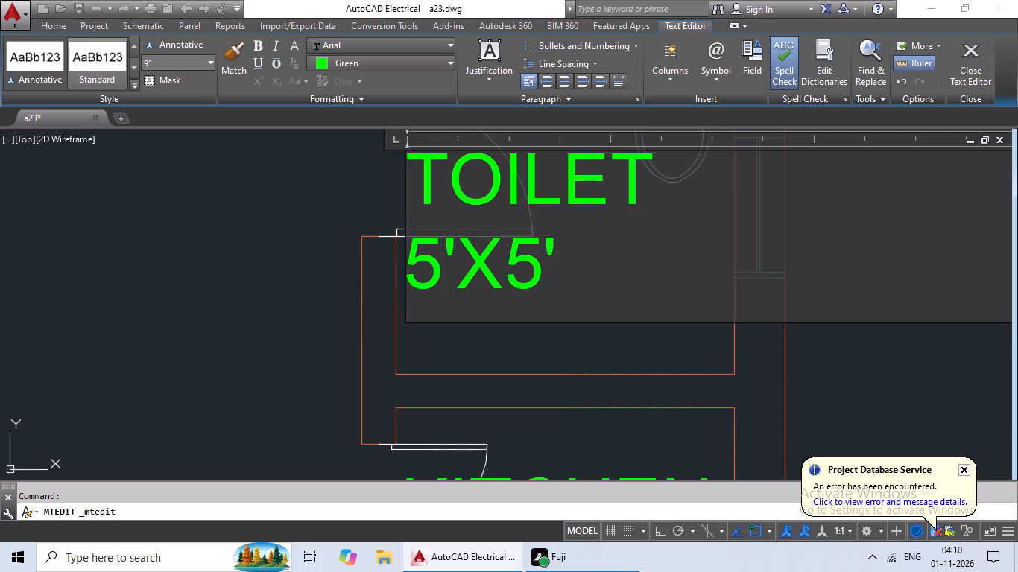
Indent the TOILET line by three spaces and the 5'X5' line by six spaces, and finish editing the label.
left_click(426, 270)
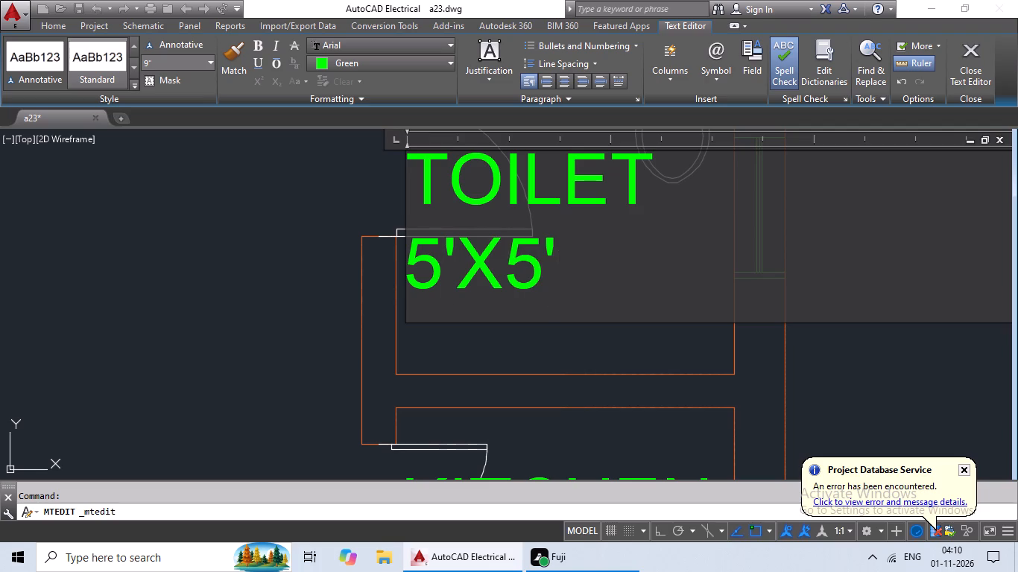
left_click(423, 275)
key("space")
key("space")
key("space")
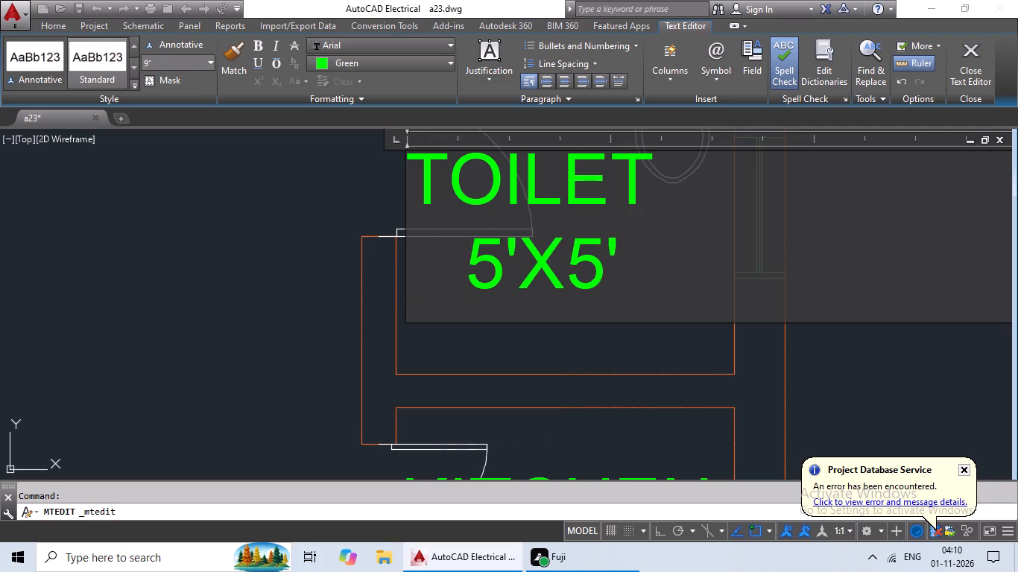
left_click(420, 185)
key("space")
key("space")
key("space")
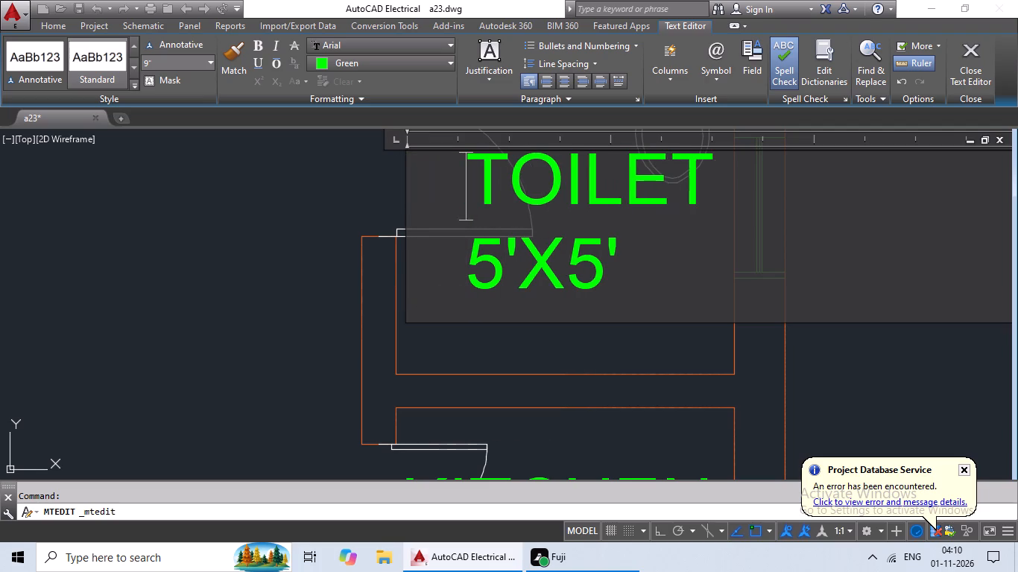
left_click(472, 270)
key("space")
key("space")
key("space")
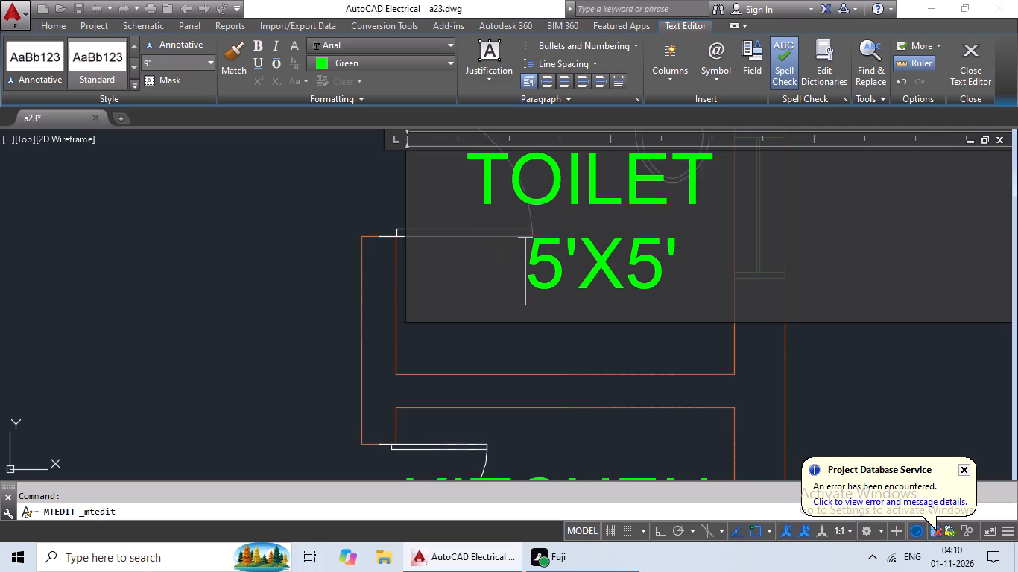
left_click(260, 269)
Replace the kitchen label in the open area east of the staircase with LOBBY and start its second line with 10'4"X.
scroll(340, 263, "down", 4)
middle_click_drag(341, 279, 525, 274)
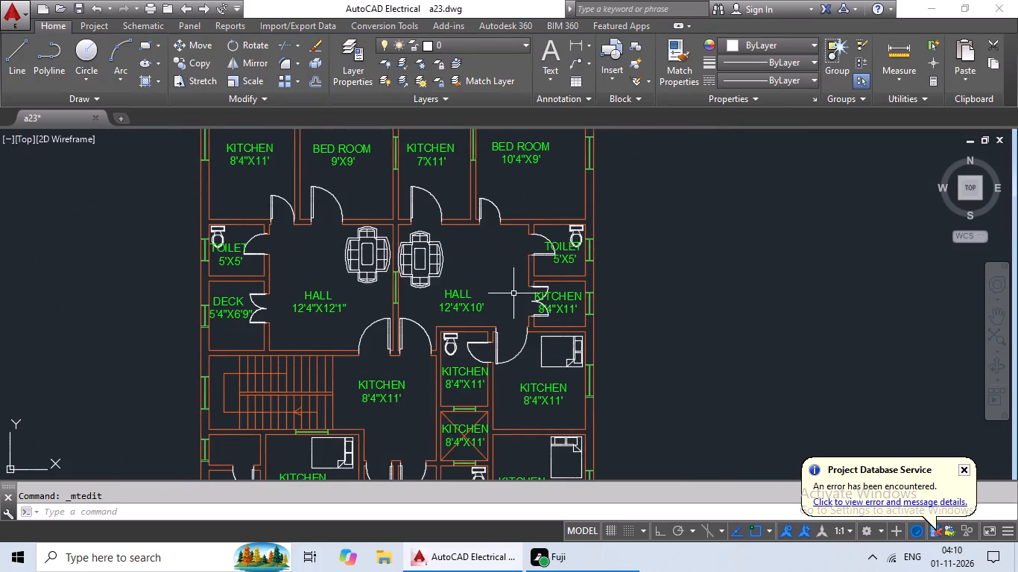
middle_click_drag(510, 298, 552, 247)
middle_click_drag(487, 307, 527, 250)
middle_click_drag(486, 312, 526, 281)
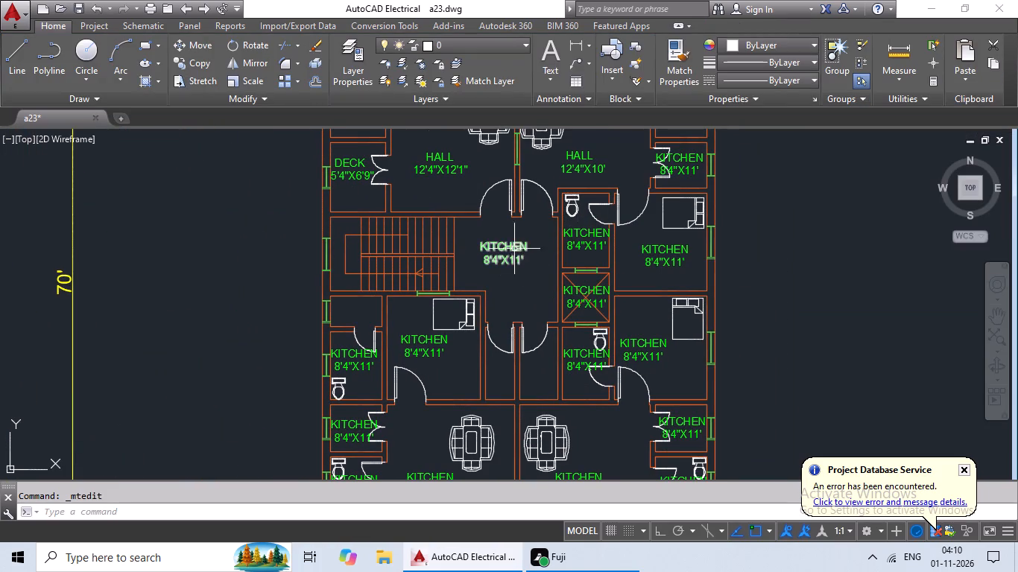
double_click(502, 252)
scroll(507, 253, "up", 2)
scroll(523, 266, "down", 4)
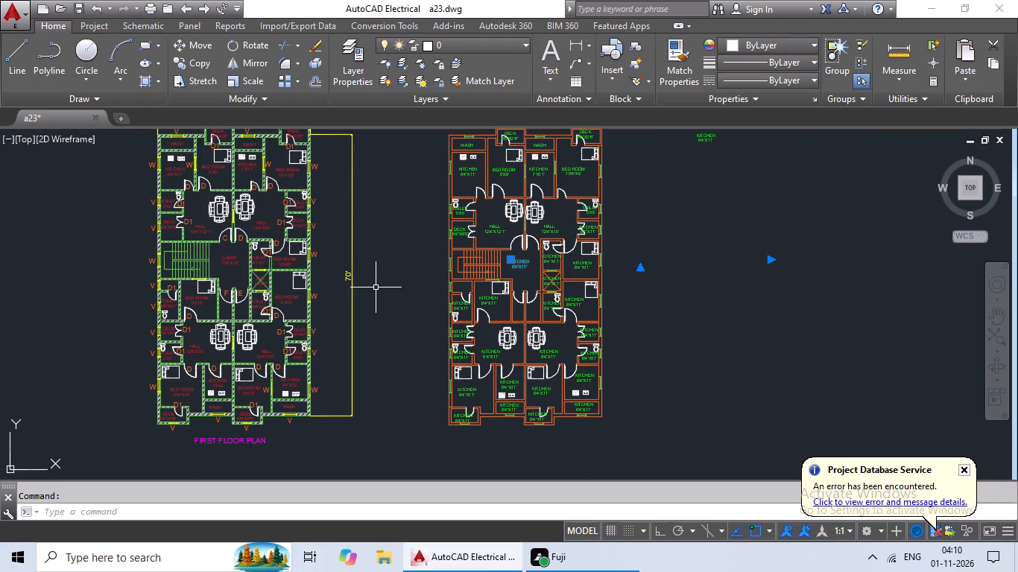
scroll(334, 291, "up", 2)
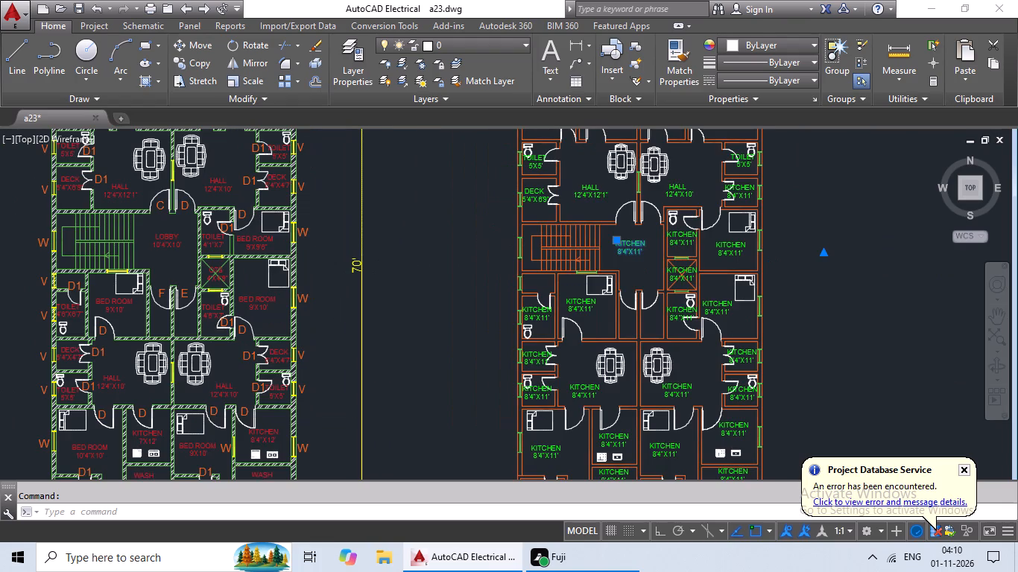
middle_click_drag(437, 279, 290, 305)
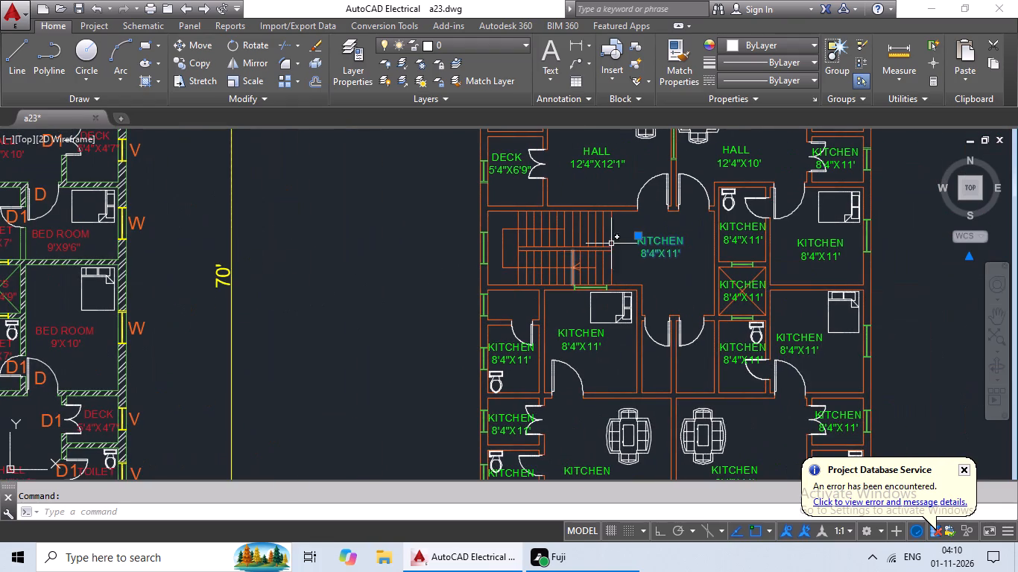
triple_click(665, 238)
scroll(677, 250, "up", 3)
left_click(742, 267)
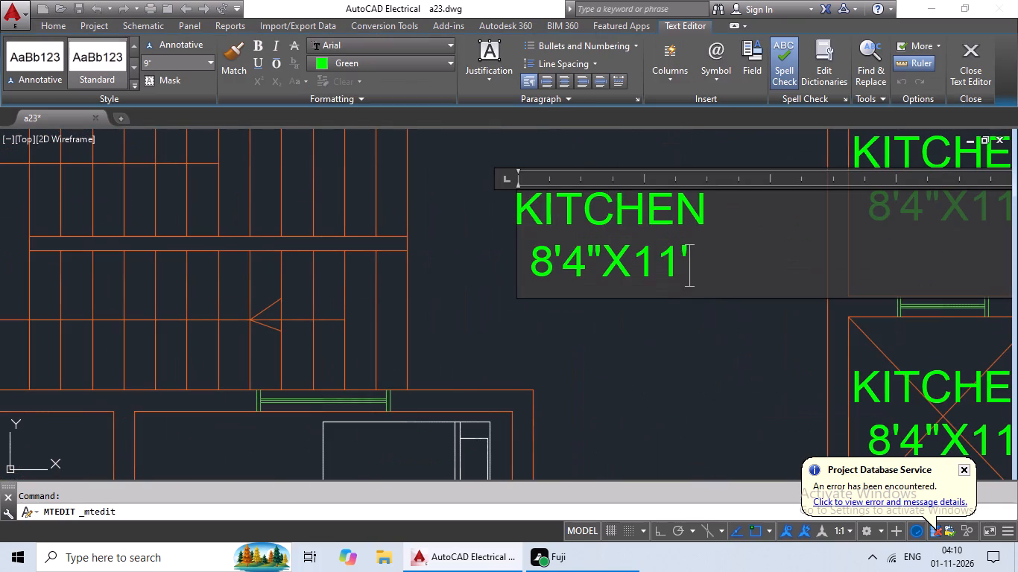
key("BackSpace")
key("BackSpace")
key("BackSpace")
key("BackSpace")
key("BackSpace")
key("BackSpace")
key("BackSpace")
key("BackSpace")
key("BackSpace")
key("BackSpace")
key("BackSpace")
key("BackSpace")
key("BackSpace")
key("BackSpace")
key("BackSpace")
key("BackSpace")
key("BackSpace")
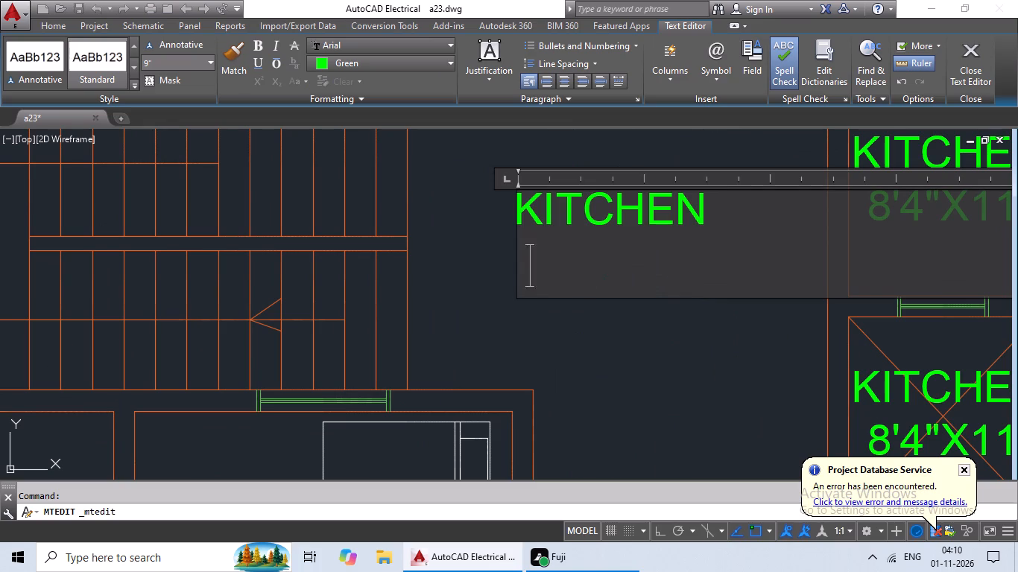
type("LOBBY")
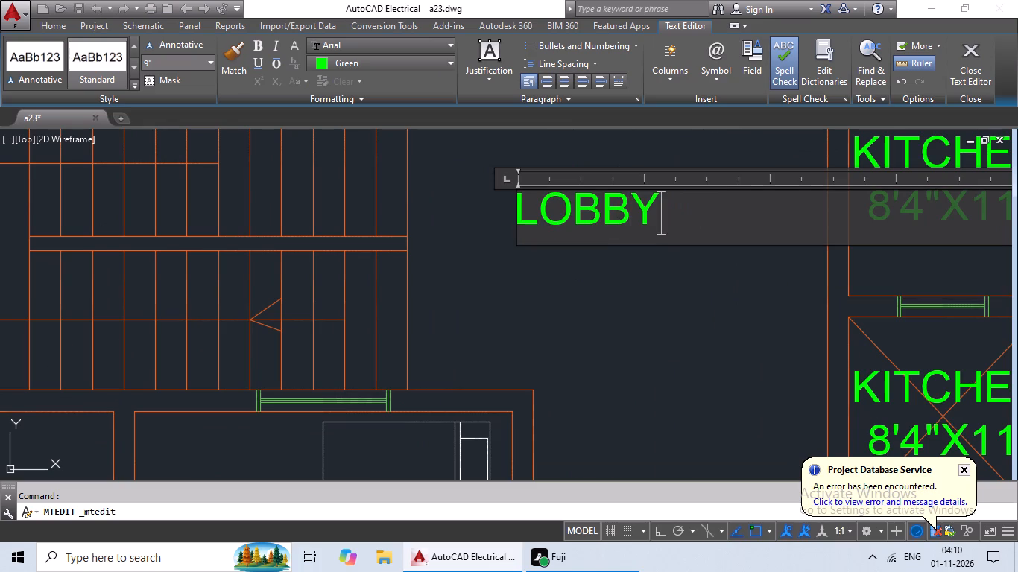
key("Return")
type("10'4\"")
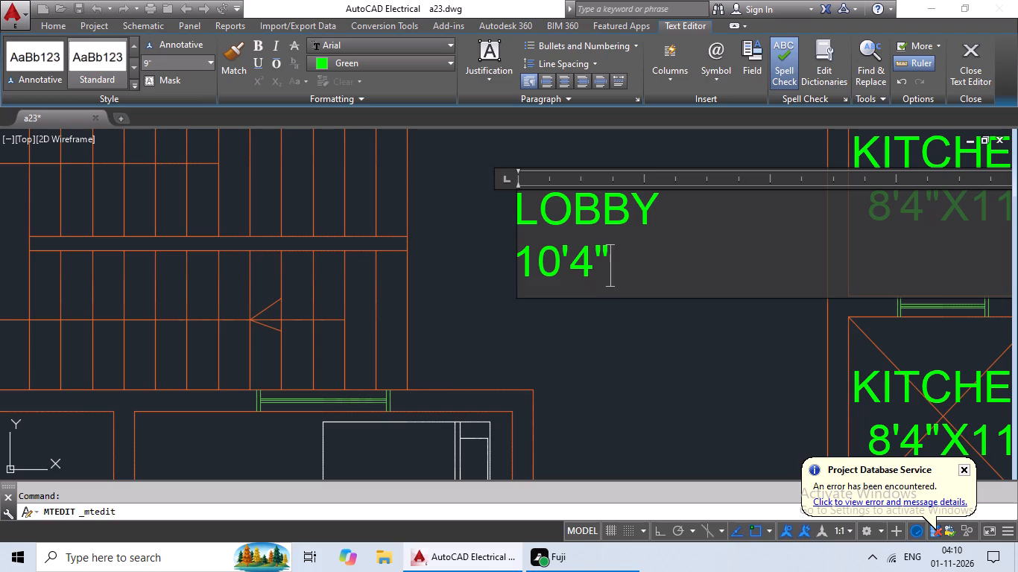
key("shift+x")
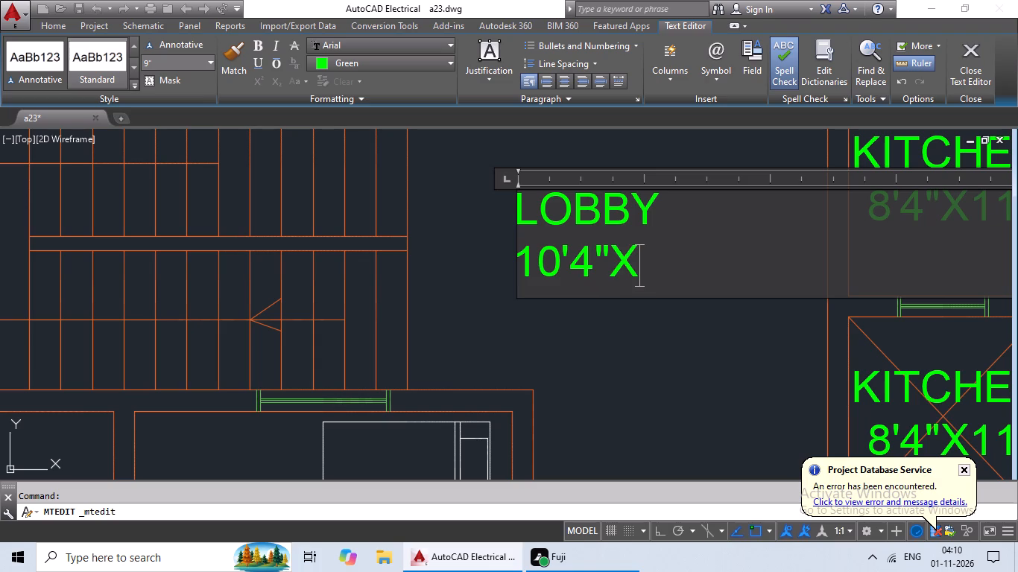
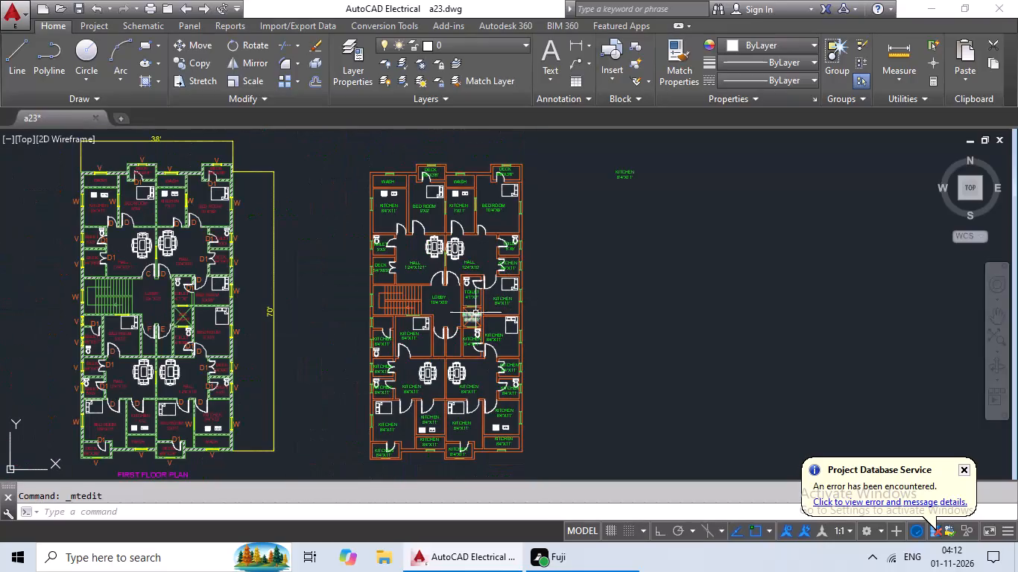
Change the KITCHEN label in the room beside the 4'1"X7' toilet to BED ROOM, with 9'X9'6" indented roughly centred beneath.
scroll(475, 306, "up", 1)
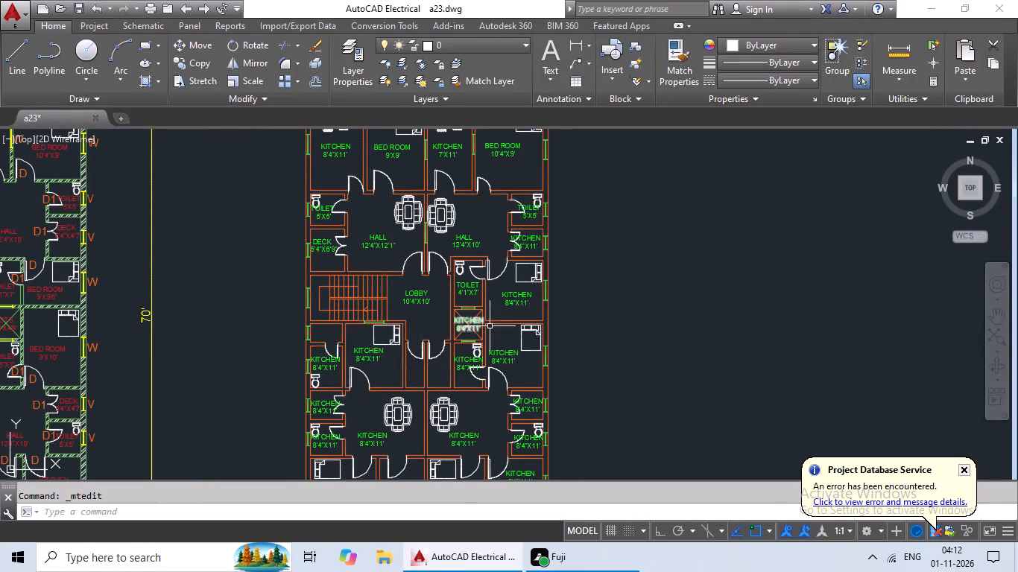
double_click(518, 297)
scroll(518, 298, "up", 3)
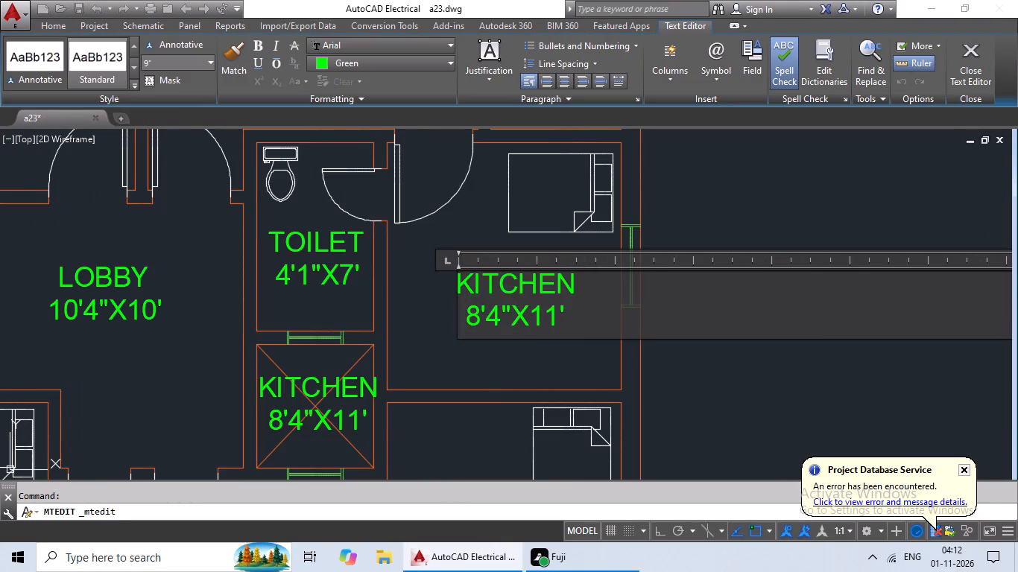
left_click(594, 325)
key("BackSpace")
key("BackSpace")
key("BackSpace")
key("BackSpace")
key("BackSpace")
key("BackSpace")
key("BackSpace")
key("BackSpace")
key("BackSpace")
key("BackSpace")
key("BackSpace")
key("BackSpace")
key("BackSpace")
key("BackSpace")
key("BackSpace")
key("BackSpace")
key("BackSpace")
key("BackSpace")
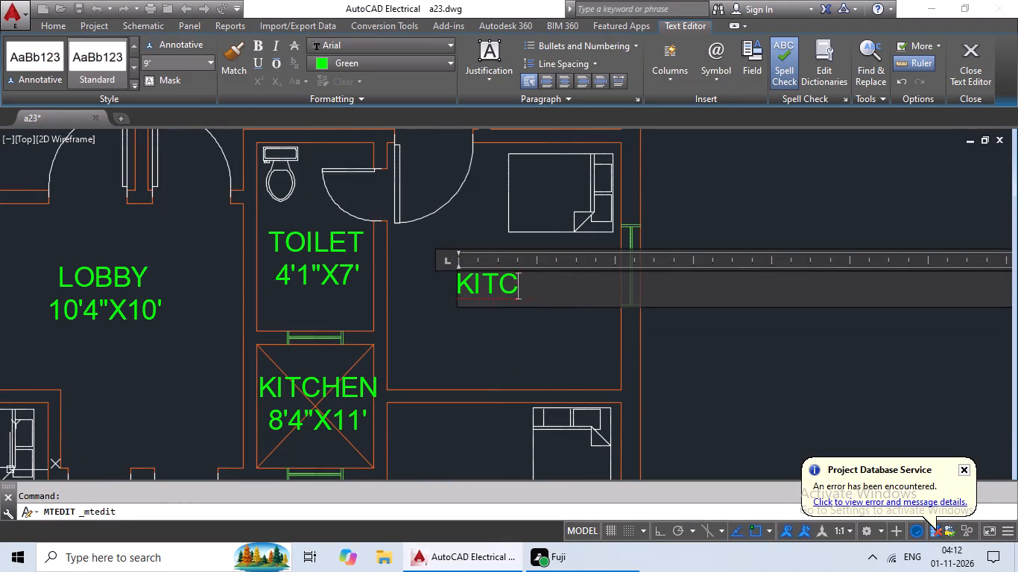
key("BackSpace")
type("BED R")
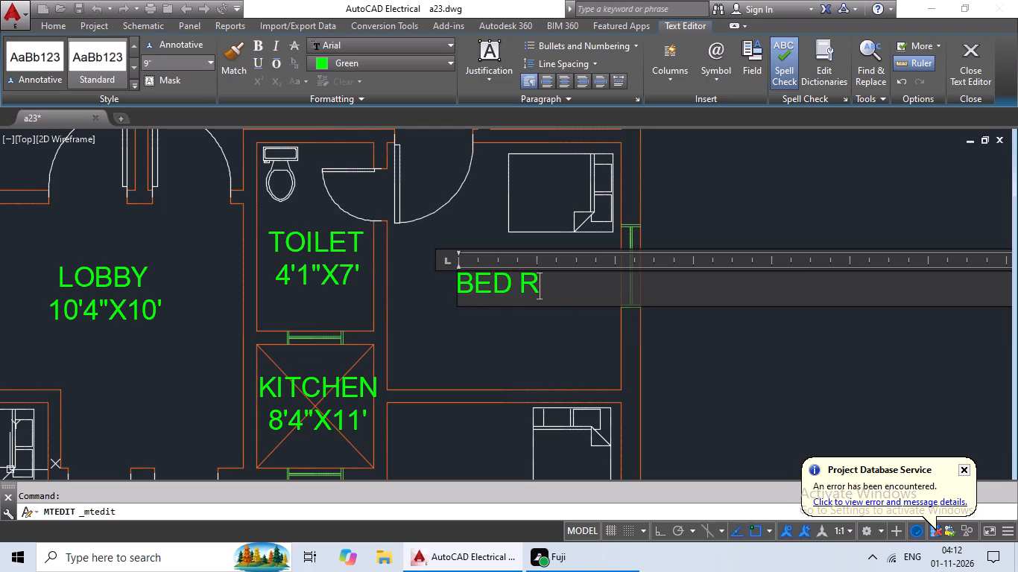
type("OO")
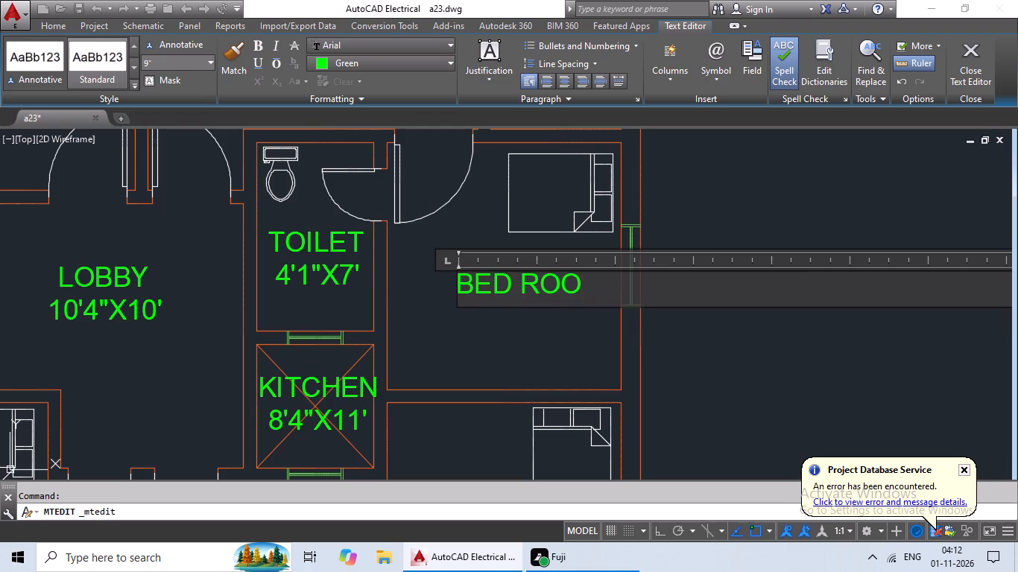
key("shift+m")
key("Return")
type("9'X9'6\"")
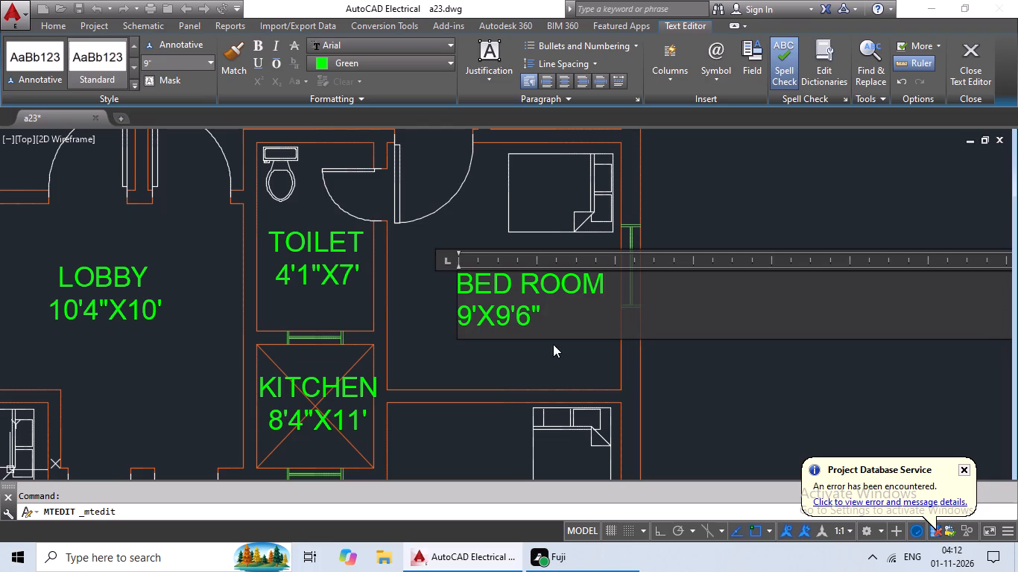
left_click(464, 315)
key("space")
key("space")
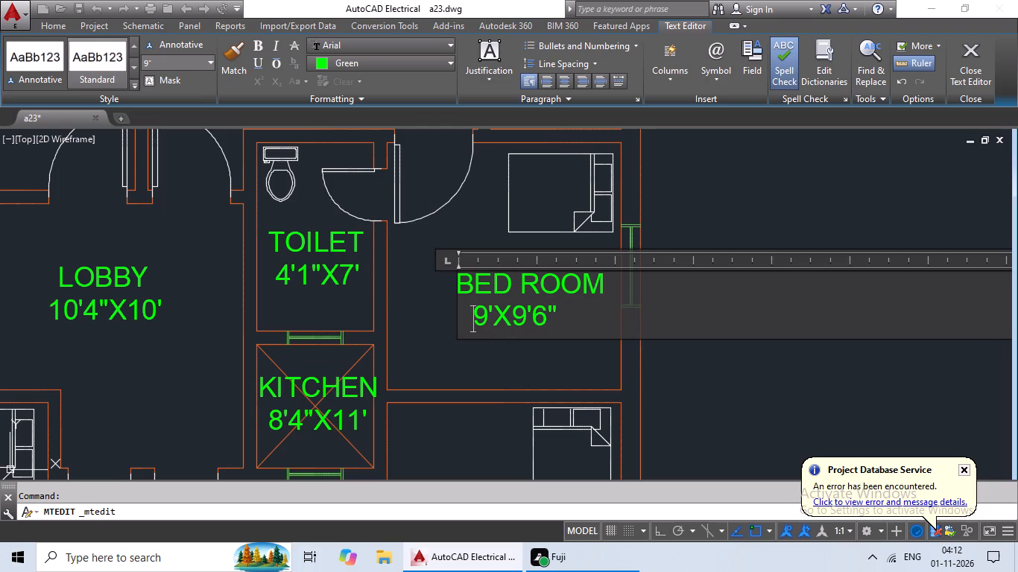
key("space")
key("space")
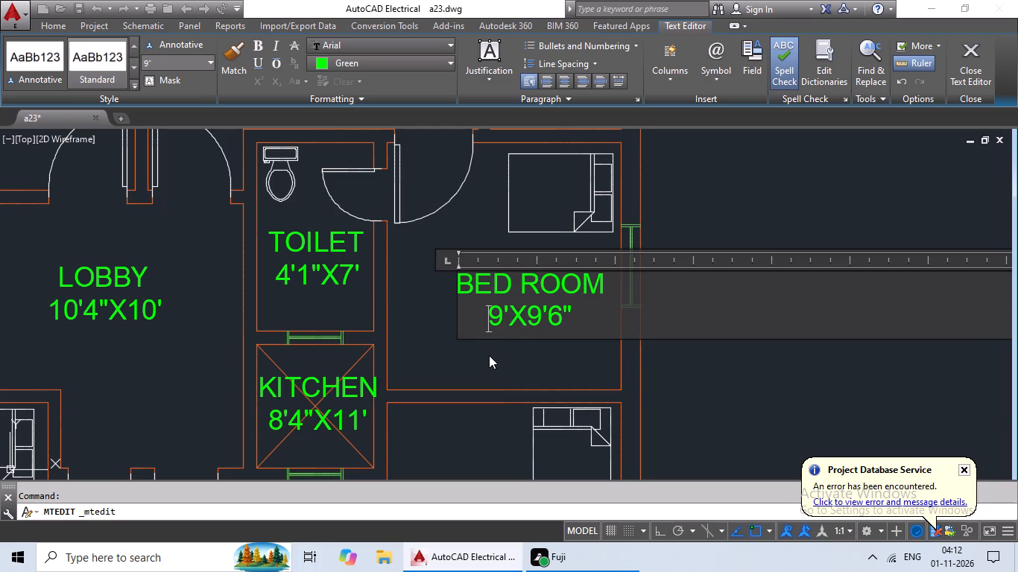
left_click(493, 372)
Move the BED ROOM 9'X9'6" label slightly left within its room.
left_click(522, 282)
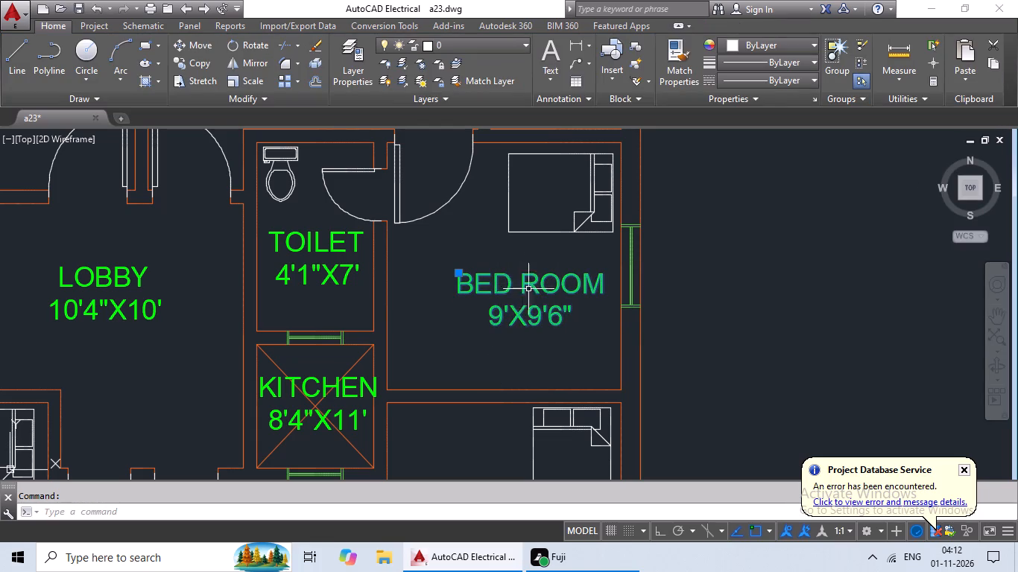
left_click(196, 47)
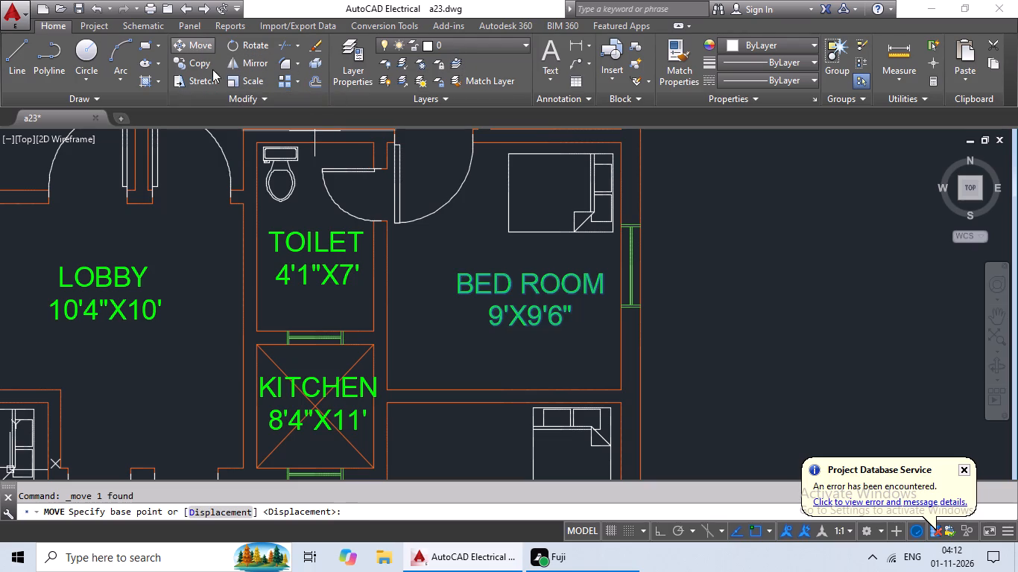
left_click_drag(486, 288, 448, 289)
left_click(448, 289)
Change the KITCHEN label in the crossed shaft below the 4'1"X7' toilet to OTS over 4'X4'9", indenting both lines to centre them.
scroll(462, 289, "down", 3)
middle_click_drag(458, 318, 496, 303)
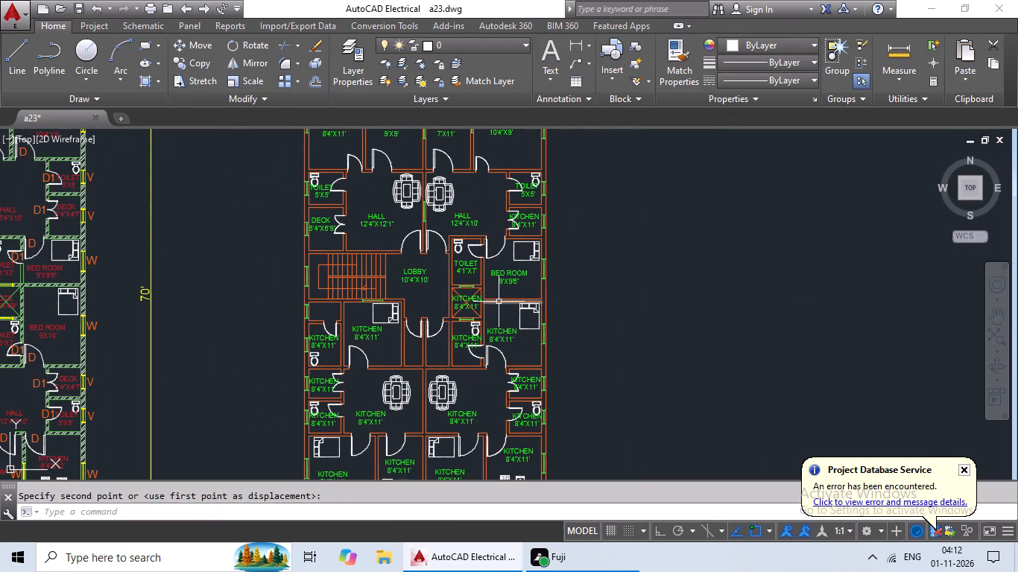
scroll(475, 314, "up", 3)
scroll(452, 276, "down", 3)
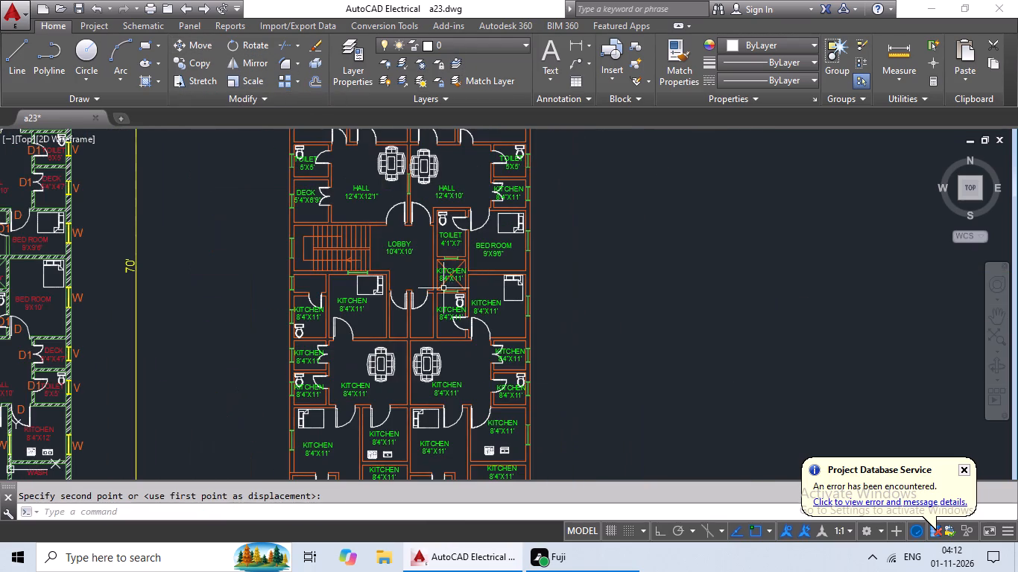
middle_click_drag(399, 287, 549, 287)
middle_click_drag(552, 300, 466, 315)
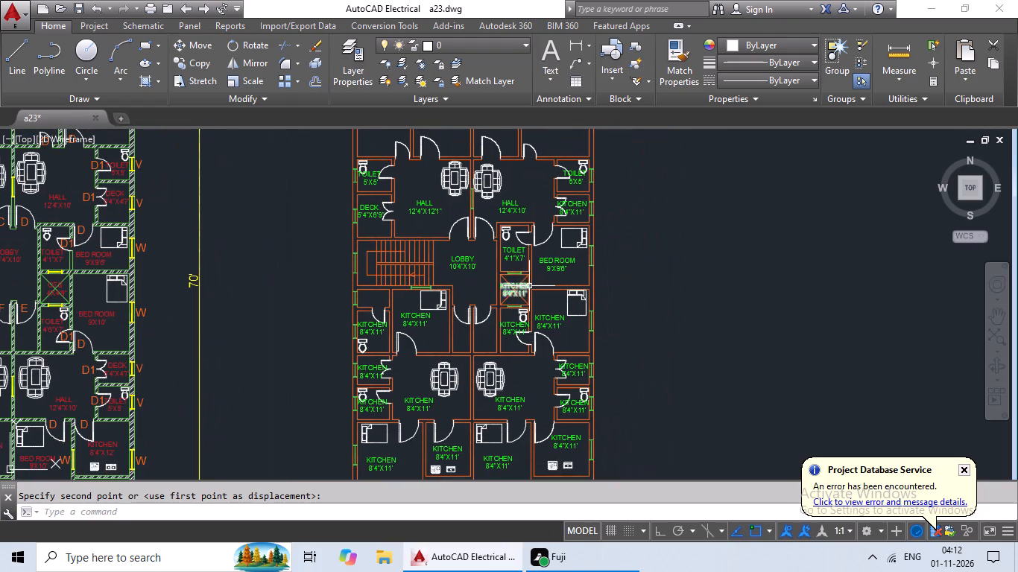
double_click(505, 287)
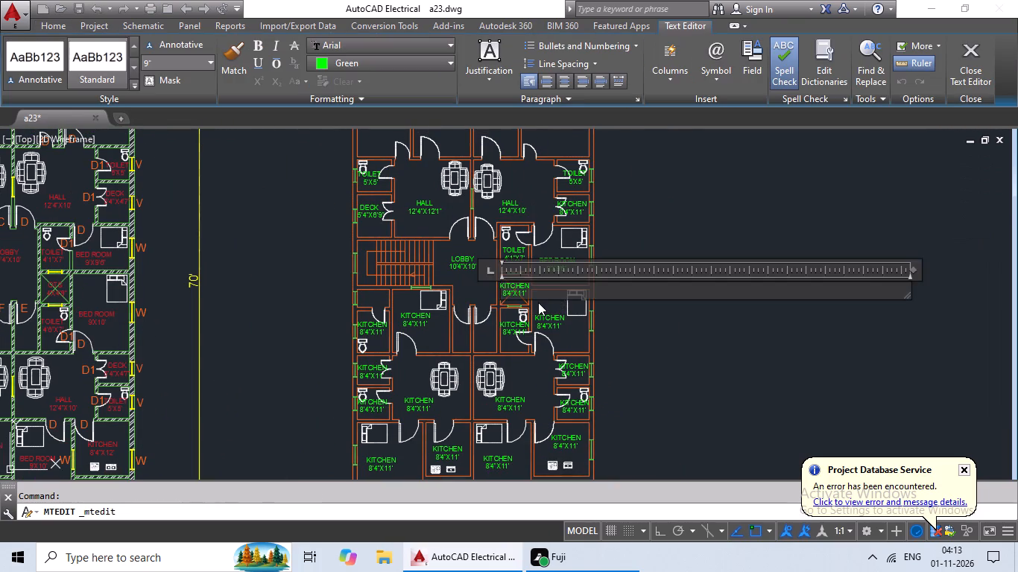
scroll(537, 302, "up", 3)
left_click(520, 268)
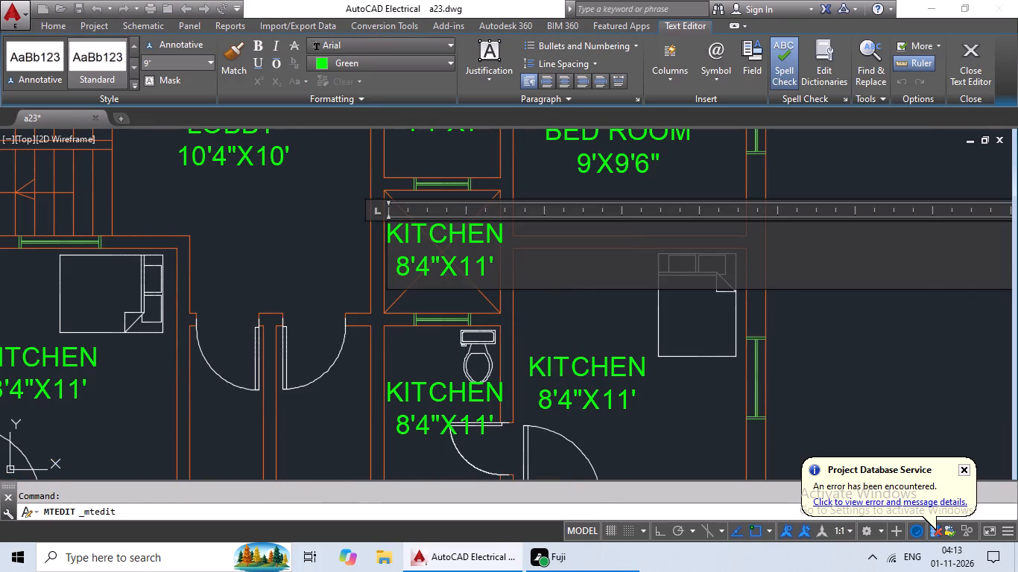
key("BackSpace")
key("BackSpace")
key("BackSpace")
key("BackSpace")
key("BackSpace")
key("BackSpace")
key("BackSpace")
key("BackSpace")
key("BackSpace")
key("BackSpace")
key("BackSpace")
key("BackSpace")
key("BackSpace")
key("BackSpace")
key("BackSpace")
key("BackSpace")
key("BackSpace")
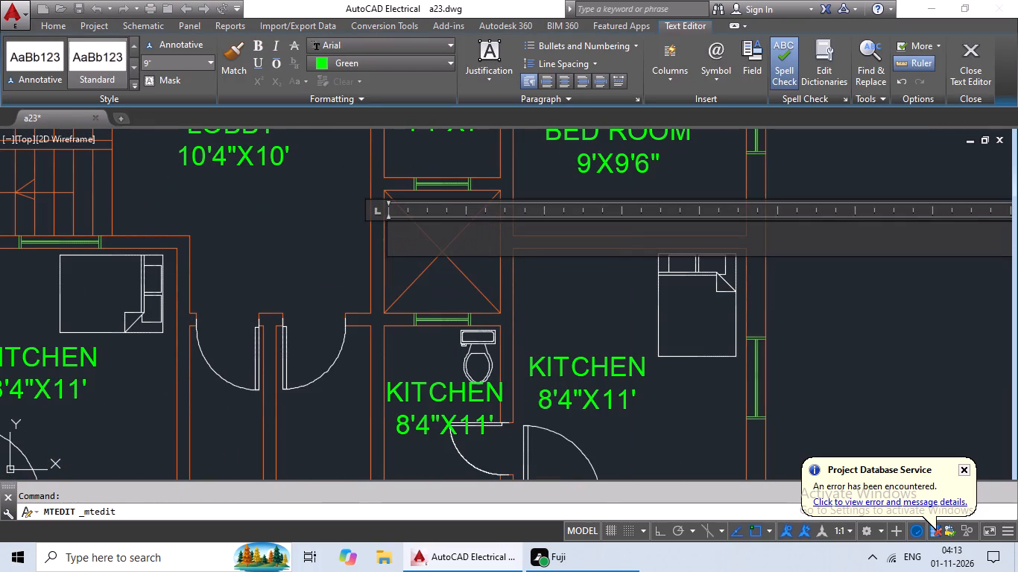
type("OT")
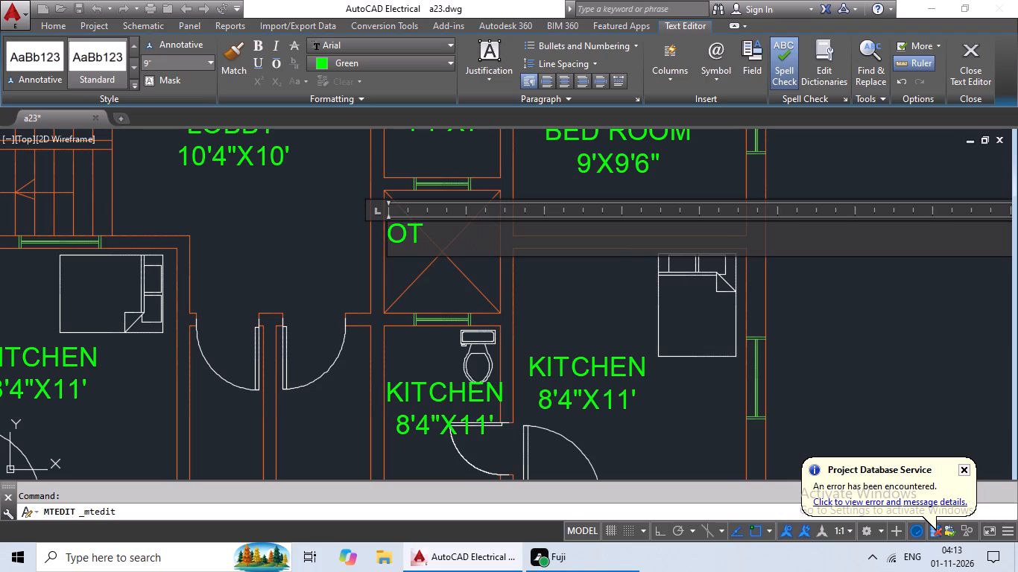
key("shift+s")
key("Return")
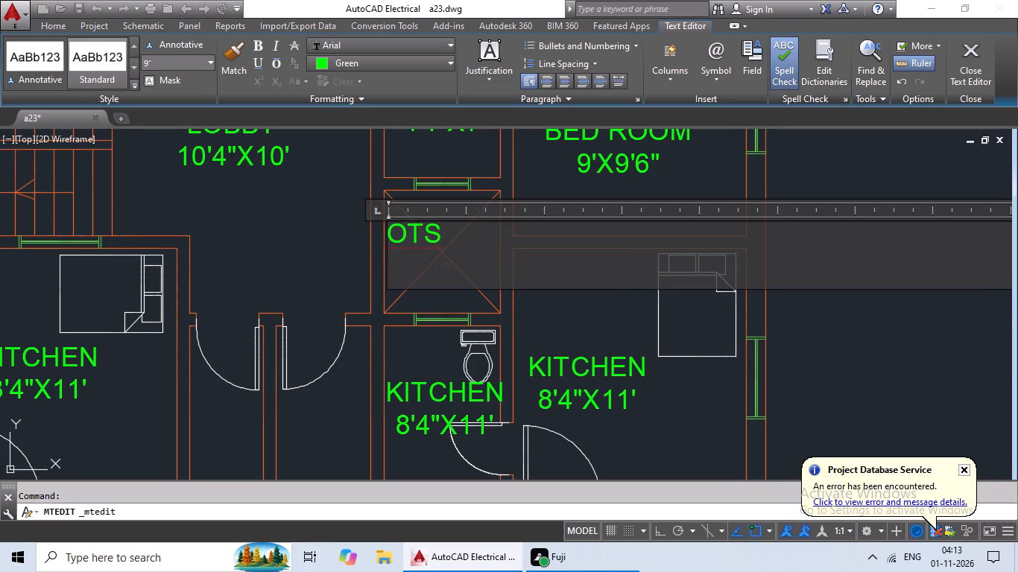
type("4'X4'9")
key("shift+quotedbl")
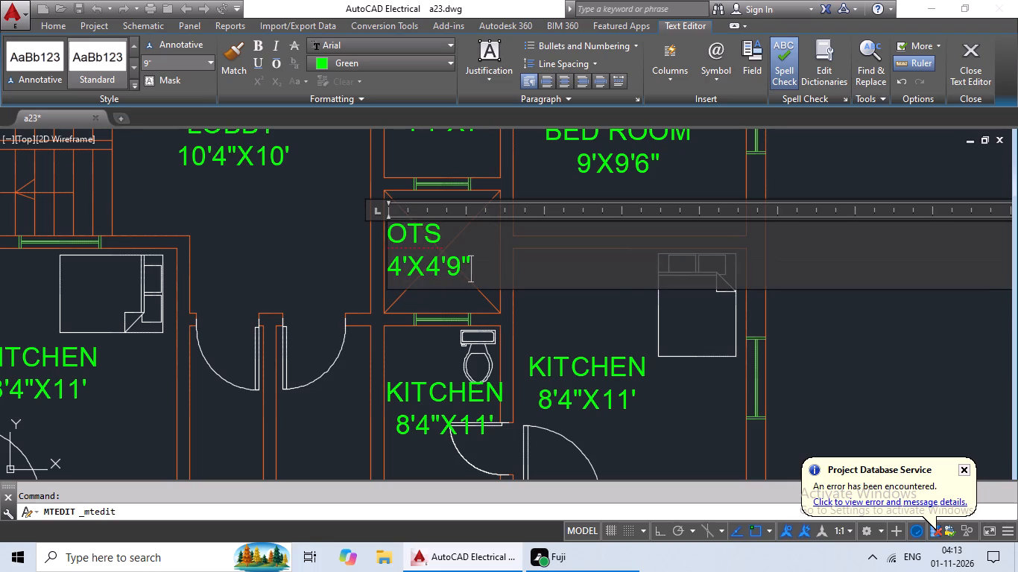
left_click(388, 238)
key("space")
key("space")
key("space")
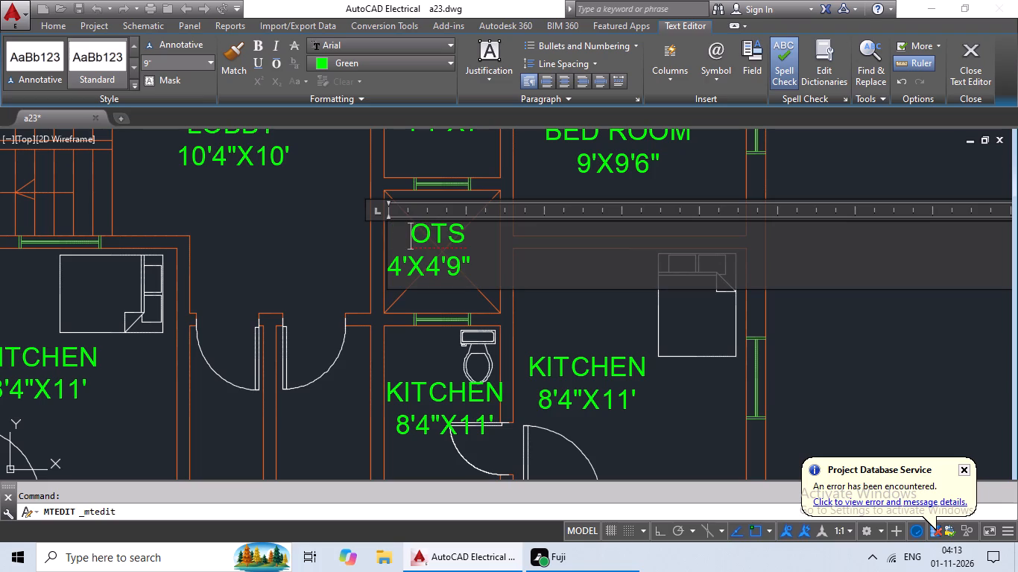
left_click(393, 268)
key("space")
key("space")
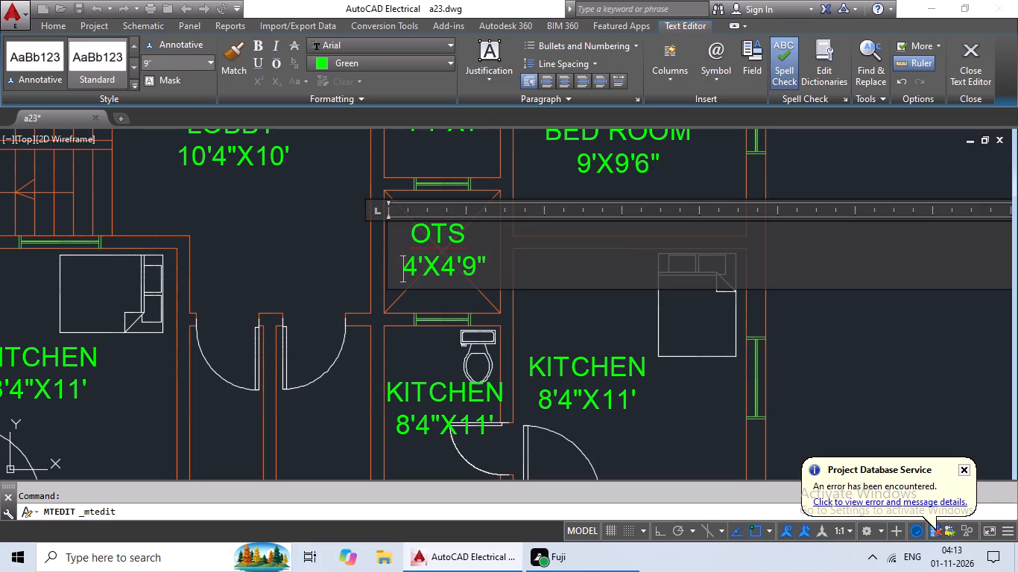
key("space")
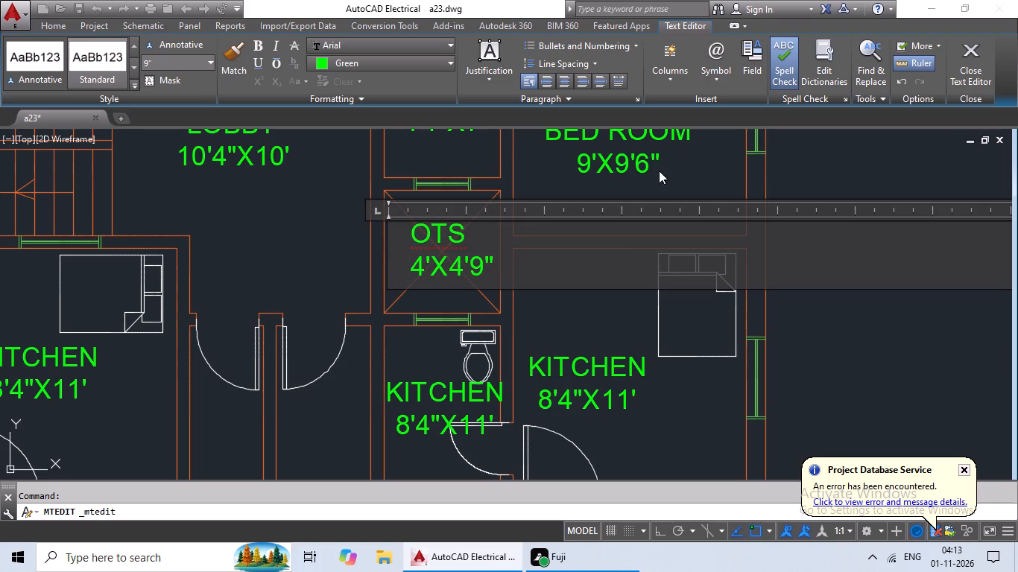
left_click(584, 178)
Change the KITCHEN label in the small room with the WC, below and left of the staircase, to TOILET over 4'6"X6'7".
scroll(587, 188, "down", 3)
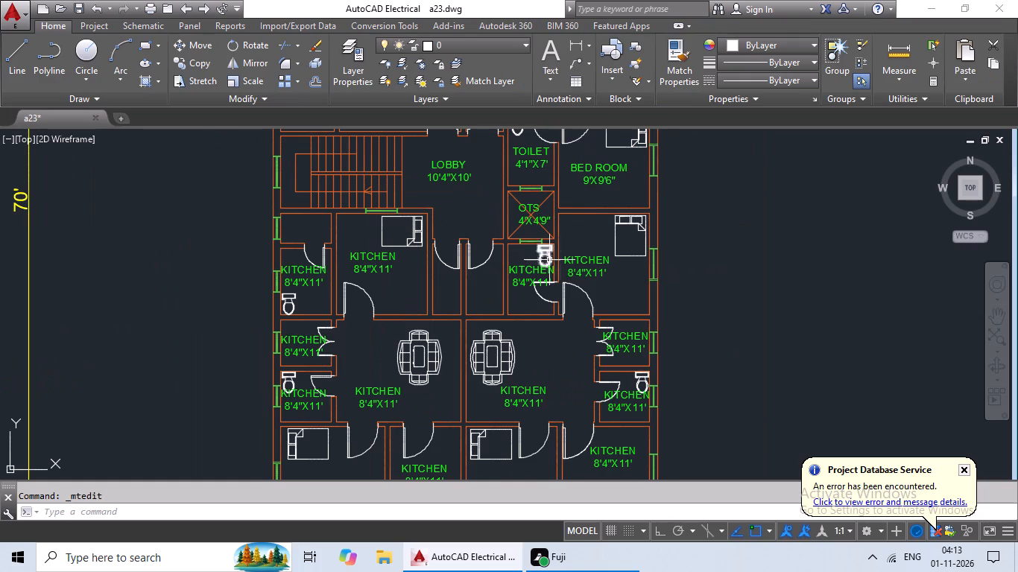
middle_click_drag(549, 260, 612, 238)
scroll(522, 275, "down", 1)
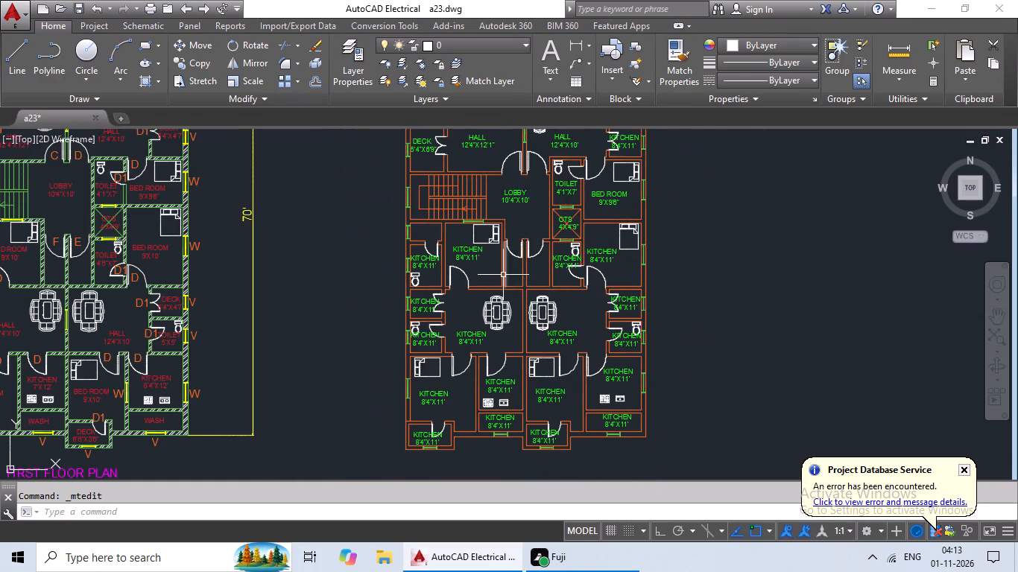
middle_click_drag(502, 274, 624, 270)
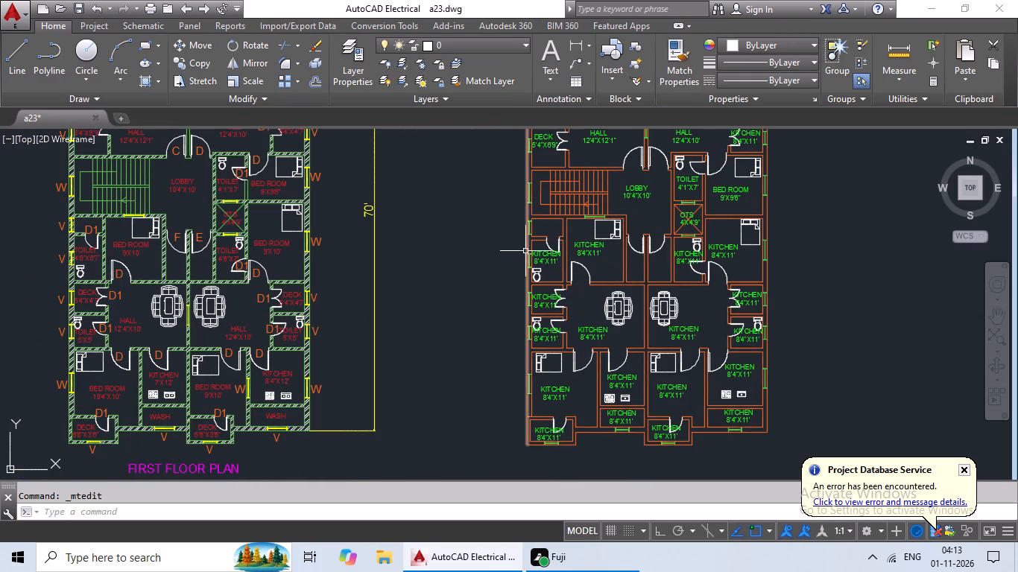
scroll(555, 266, "up", 3)
scroll(555, 266, "down", 2)
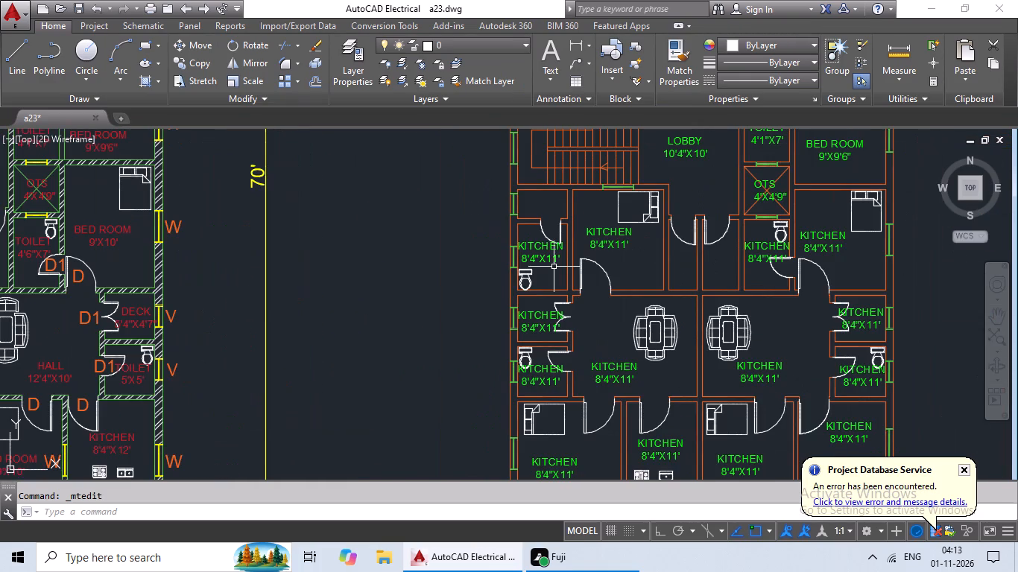
middle_click_drag(554, 267, 650, 253)
scroll(655, 252, "down", 1)
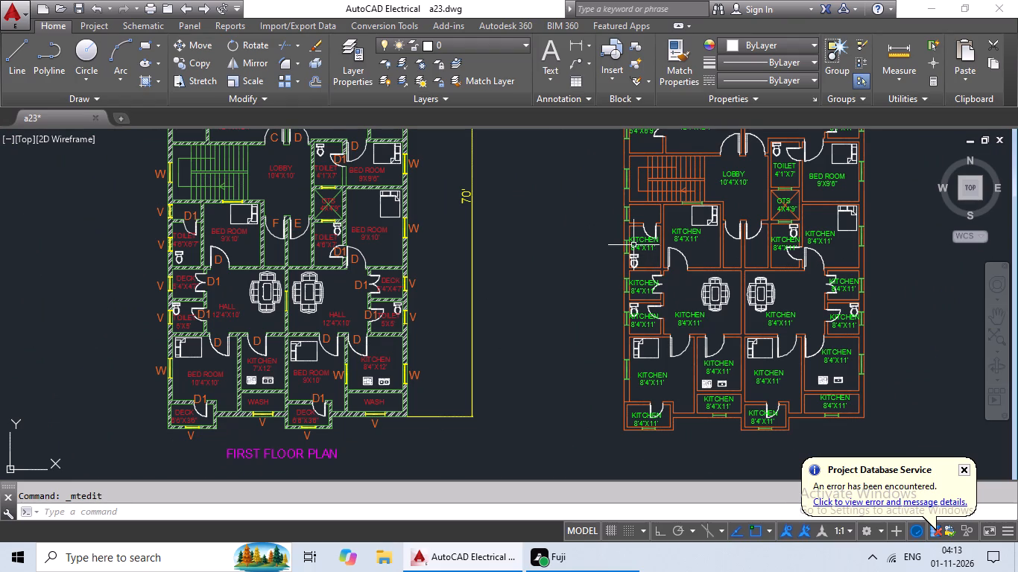
double_click(633, 245)
scroll(645, 245, "up", 3)
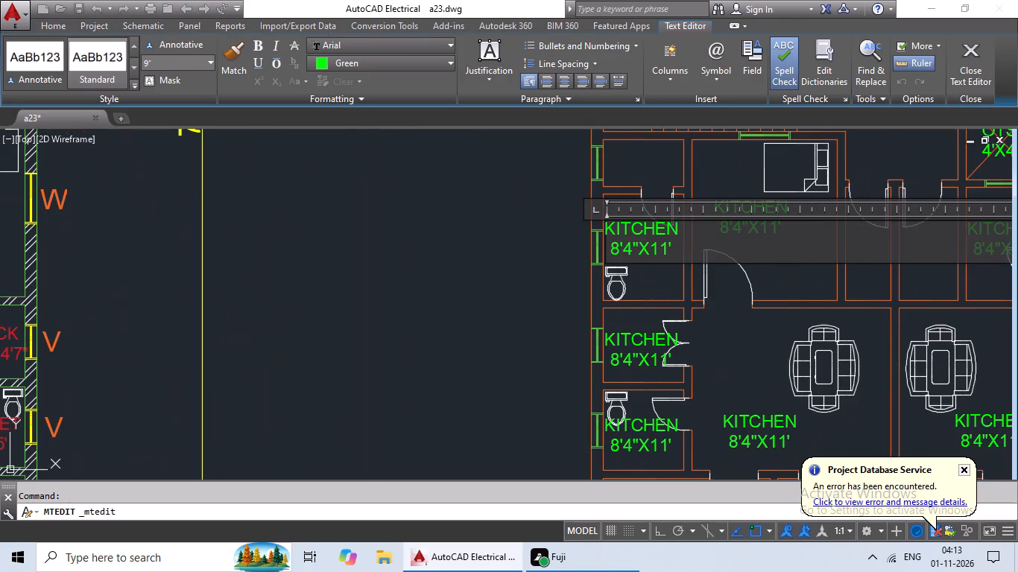
left_click(695, 238)
left_click(695, 255)
key("BackSpace")
key("BackSpace")
key("BackSpace")
key("BackSpace")
key("BackSpace")
key("BackSpace")
key("BackSpace")
key("BackSpace")
key("BackSpace")
key("BackSpace")
key("BackSpace")
key("BackSpace")
key("BackSpace")
key("BackSpace")
key("BackSpace")
key("BackSpace")
key("BackSpace")
key("BackSpace")
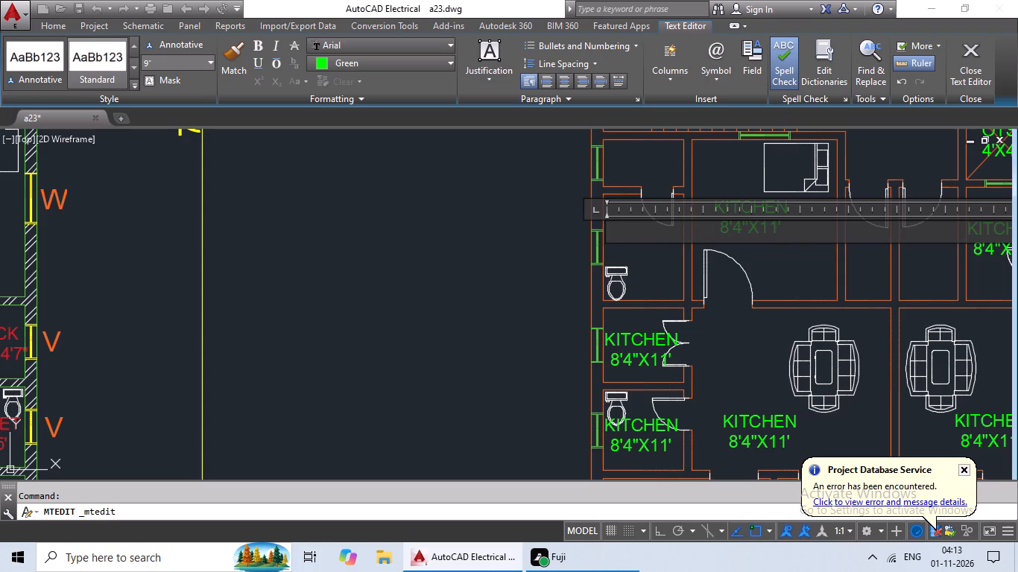
key("Left")
type("TP")
key("shift+BackSpace")
type("OI")
key("shift+e")
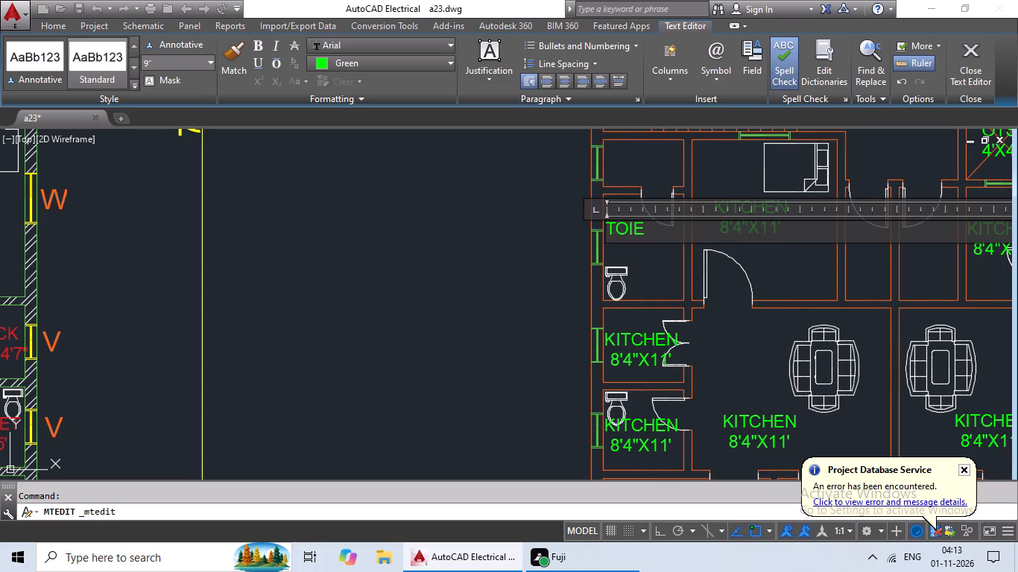
key("shift+BackSpace")
key("shift+l")
type("ET")
key("Return")
type("4'6")
key("shift+quotedbl")
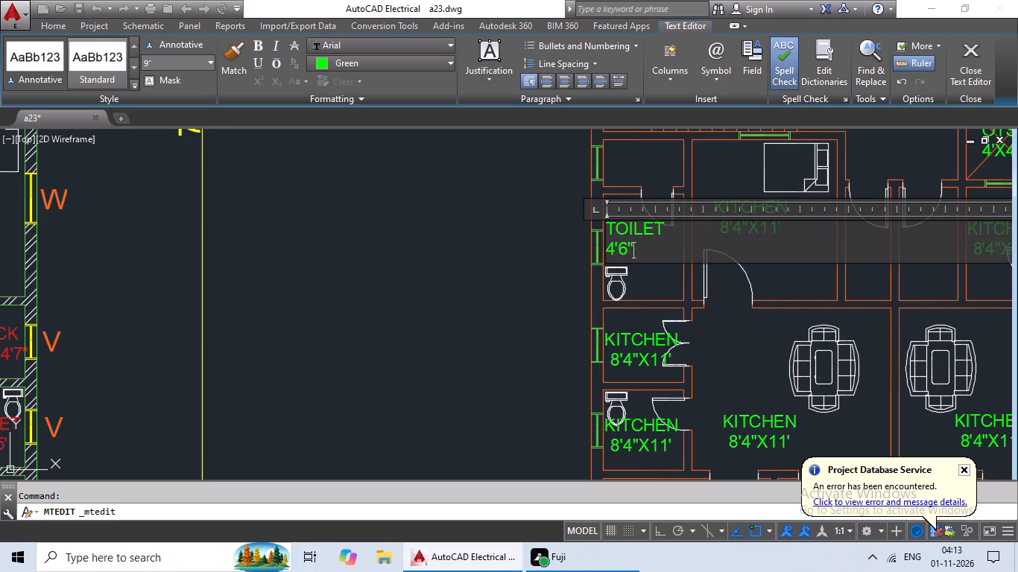
key("shift+x")
type("6'7")
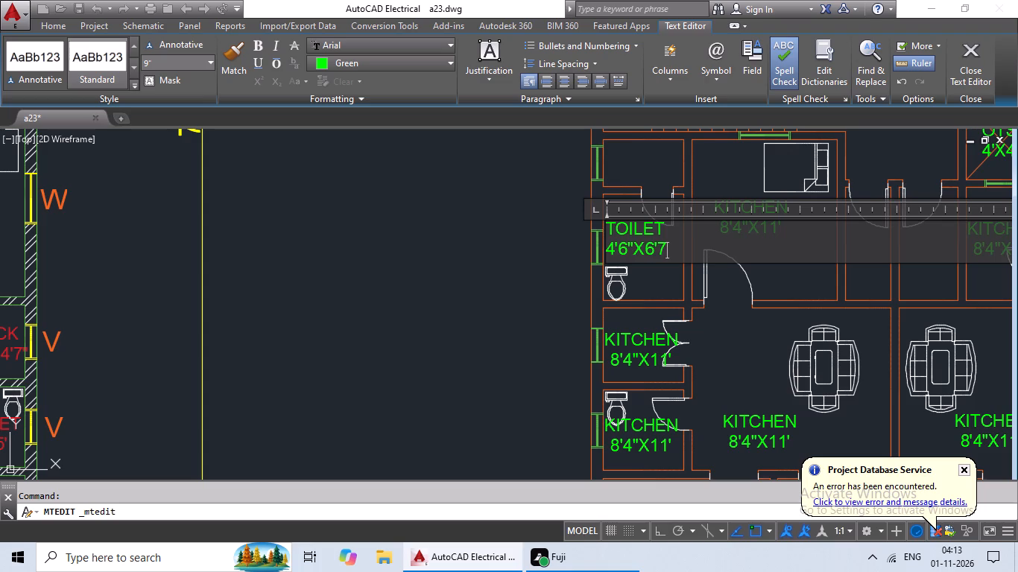
key("shift+quotedbl")
left_click(646, 165)
Change the KITCHEN label in the room with the bed just below the staircase to BED ROOM, with 9'X10' indented roughly centred beneath.
scroll(696, 195, "down", 2)
middle_click_drag(699, 209, 608, 250)
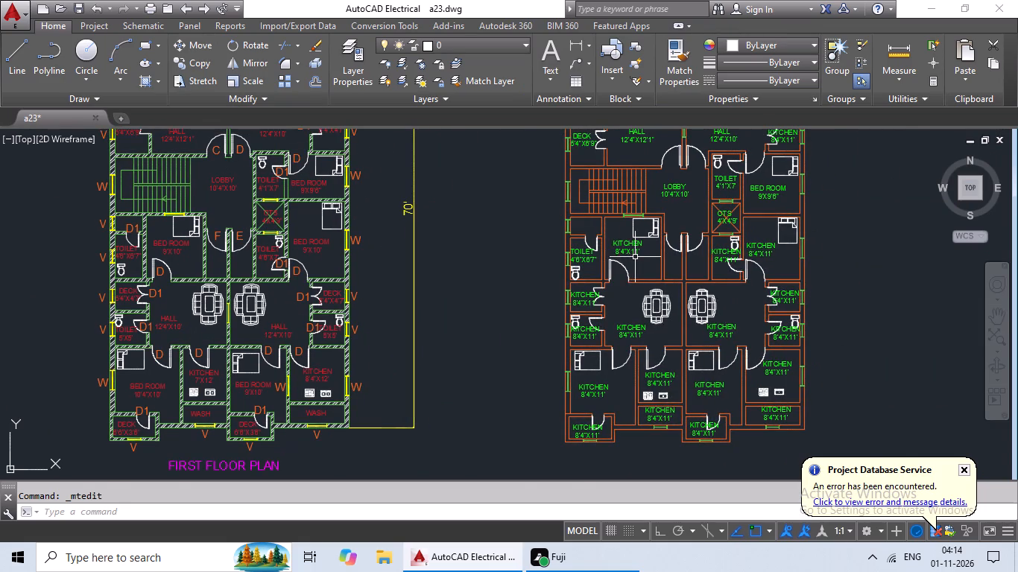
scroll(635, 257, "up", 2)
scroll(636, 257, "down", 2)
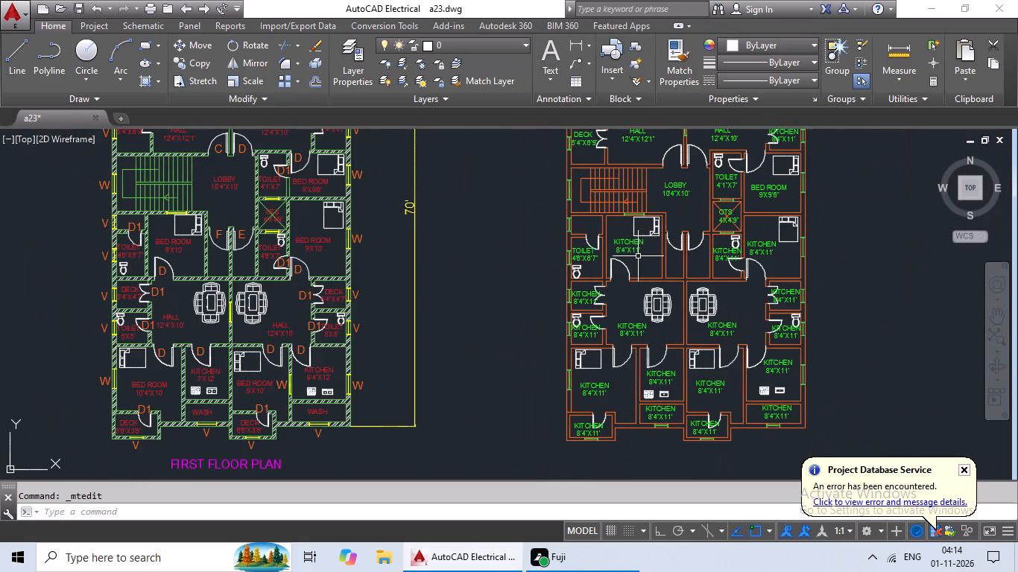
scroll(638, 236, "up", 3)
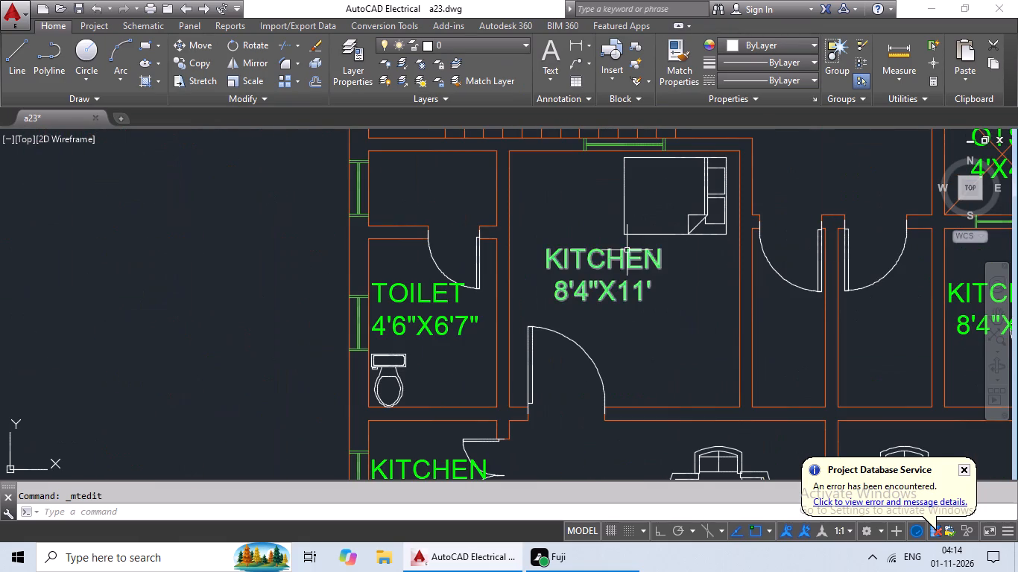
double_click(622, 257)
double_click(622, 264)
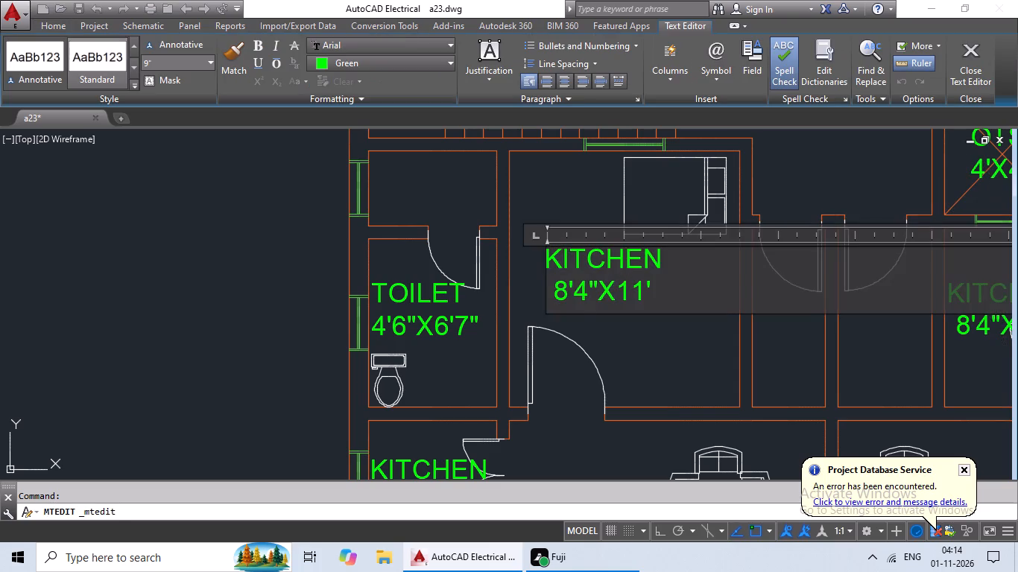
scroll(662, 290, "up", 2)
left_click(666, 289)
key("BackSpace")
key("BackSpace")
key("BackSpace")
key("BackSpace")
key("BackSpace")
key("BackSpace")
key("BackSpace")
key("BackSpace")
key("BackSpace")
key("BackSpace")
key("BackSpace")
key("BackSpace")
key("BackSpace")
key("BackSpace")
key("BackSpace")
key("BackSpace")
key("BackSpace")
key("BackSpace")
key("BackSpace")
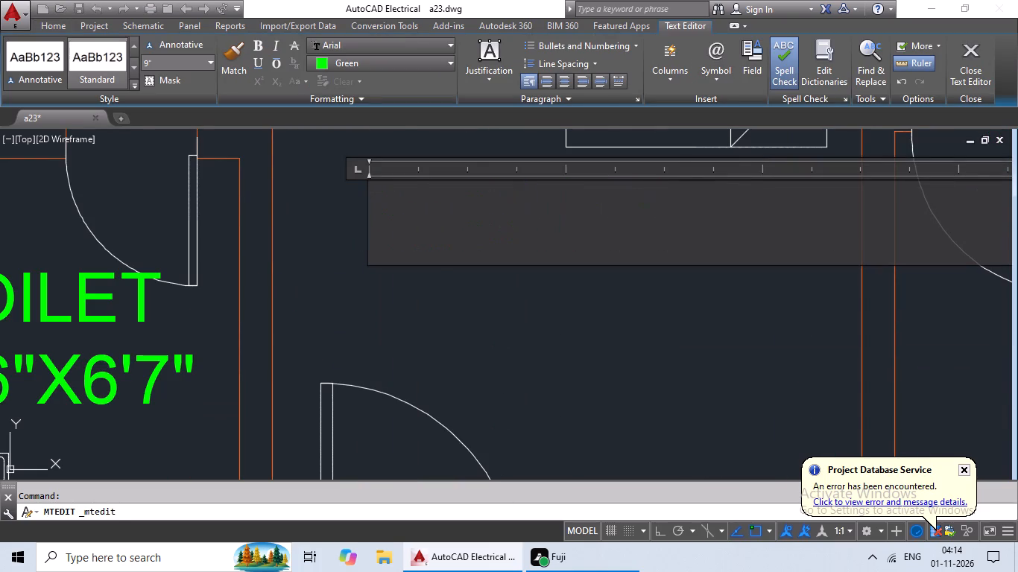
type("BED ROOM")
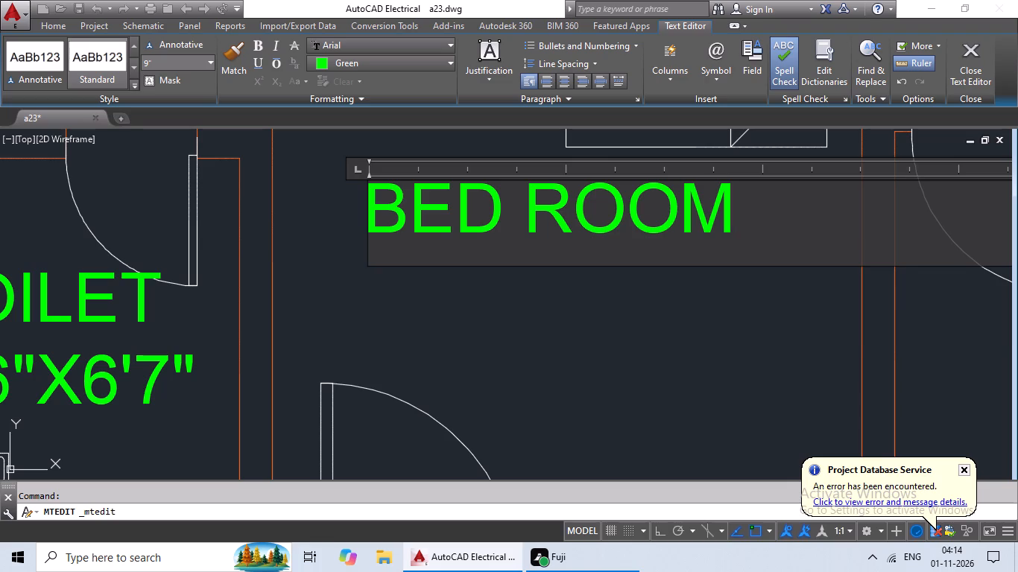
key("Return")
type("9'X10'")
left_click(376, 289)
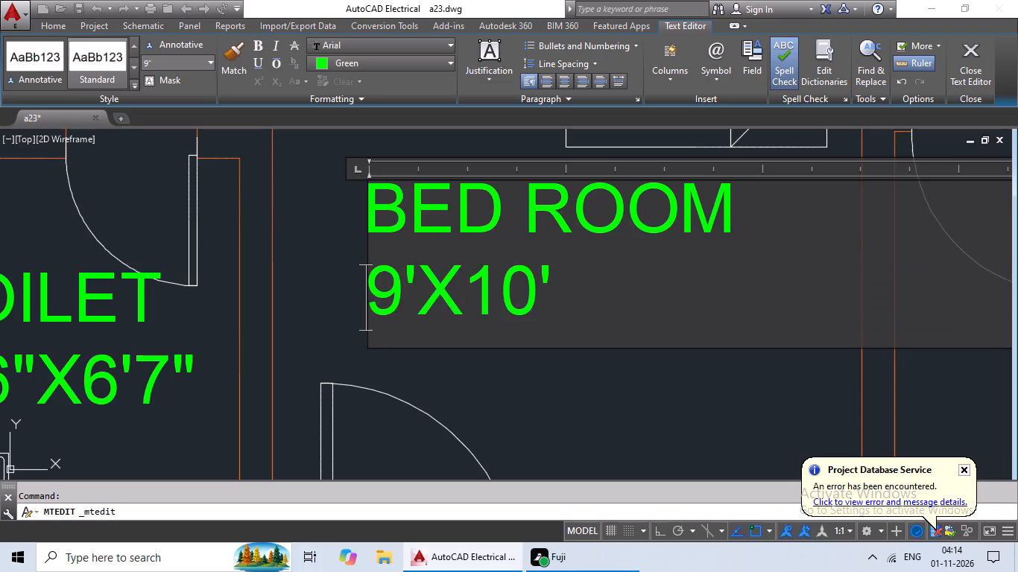
key("space")
key("space")
key("space")
key("space")
key("space")
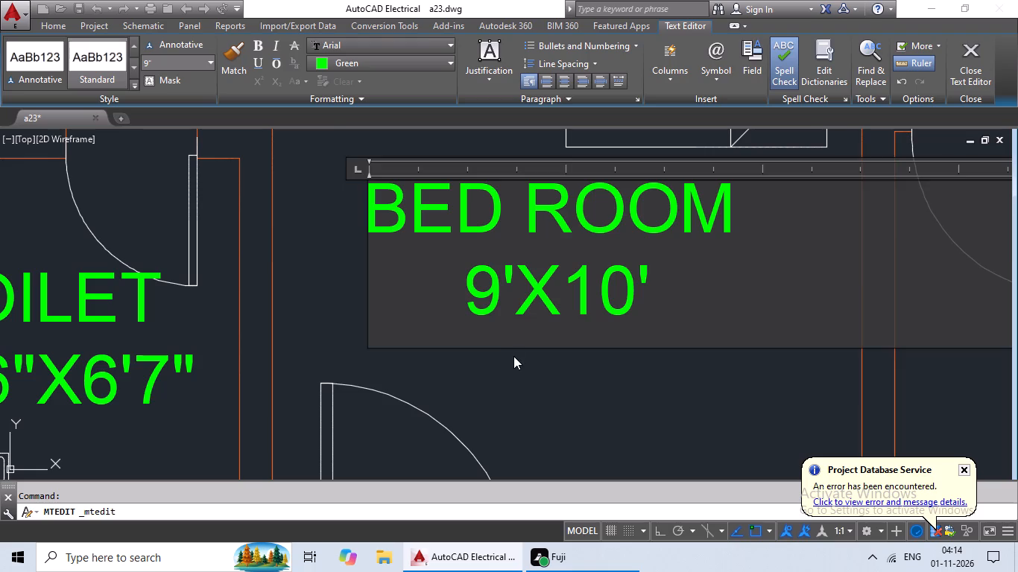
left_click(520, 378)
Change the KITCHEN label in the WC room directly below the OTS shaft to TOILET over 4'6"X7', indenting the size line by one space.
scroll(602, 364, "down", 4)
middle_click_drag(641, 363, 517, 381)
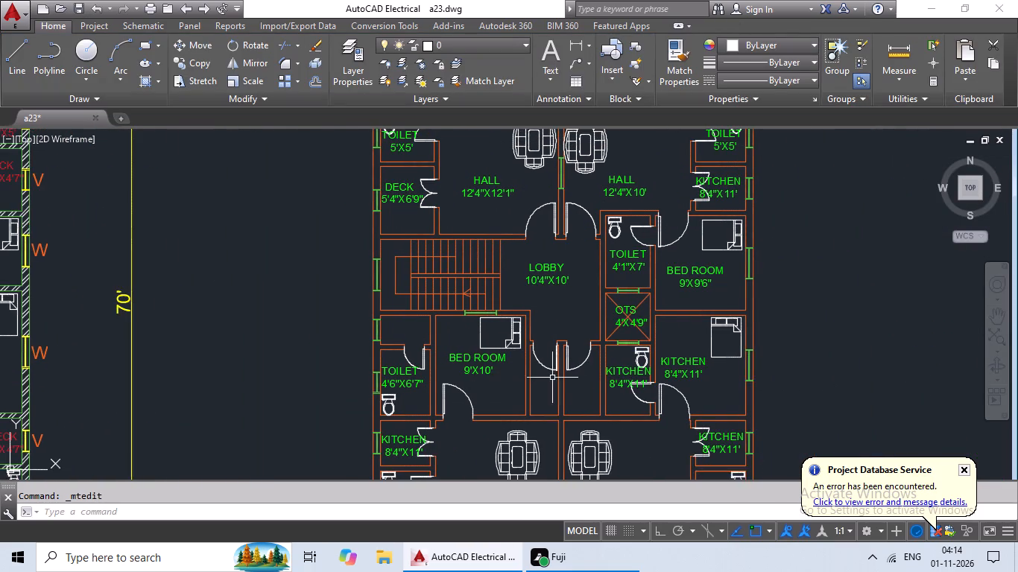
middle_click_drag(569, 373, 486, 371)
middle_click_drag(591, 378, 649, 334)
middle_click_drag(500, 361, 759, 314)
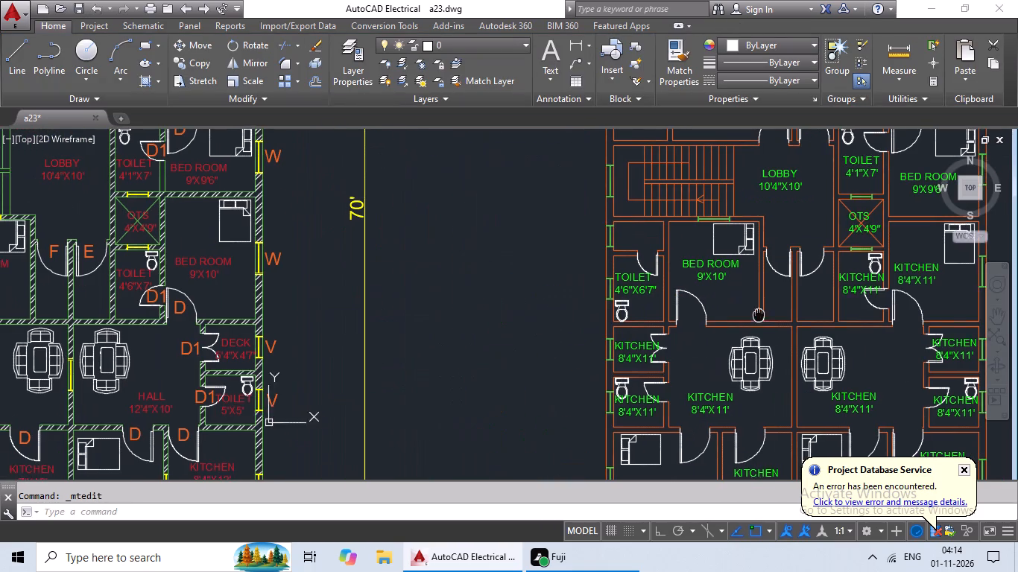
middle_click_drag(758, 320, 488, 326)
double_click(587, 289)
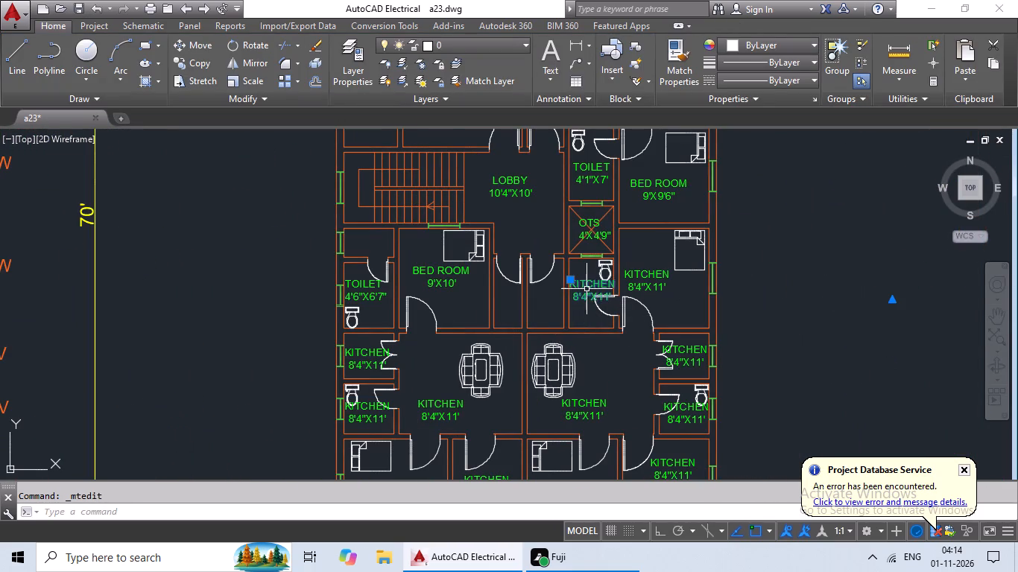
scroll(598, 295, "up", 5)
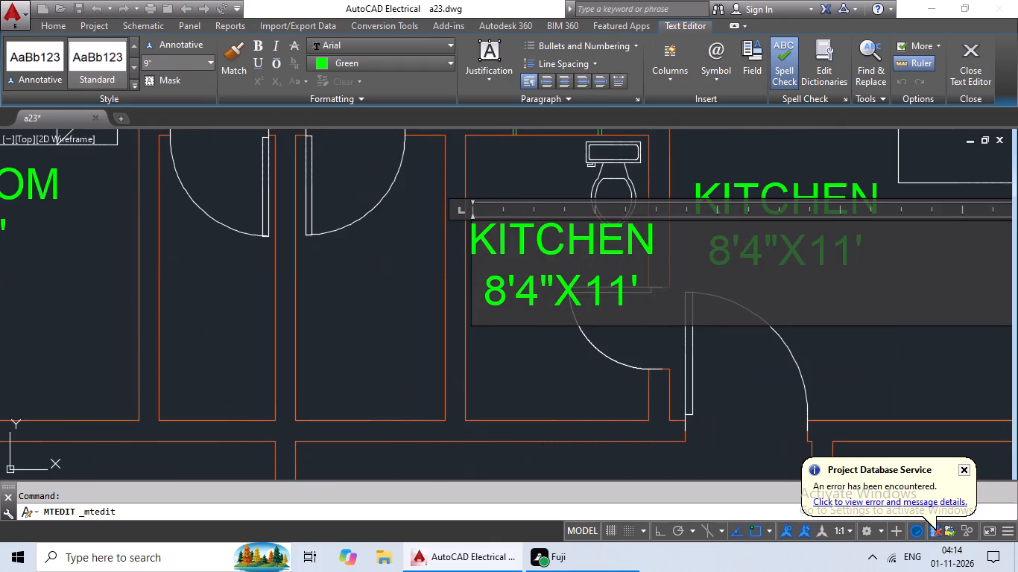
left_click(643, 296)
key("BackSpace")
key("BackSpace")
key("BackSpace")
key("BackSpace")
key("BackSpace")
key("BackSpace")
key("BackSpace")
key("BackSpace")
key("BackSpace")
key("BackSpace")
key("BackSpace")
key("BackSpace")
key("BackSpace")
key("BackSpace")
key("BackSpace")
key("BackSpace")
key("BackSpace")
key("BackSpace")
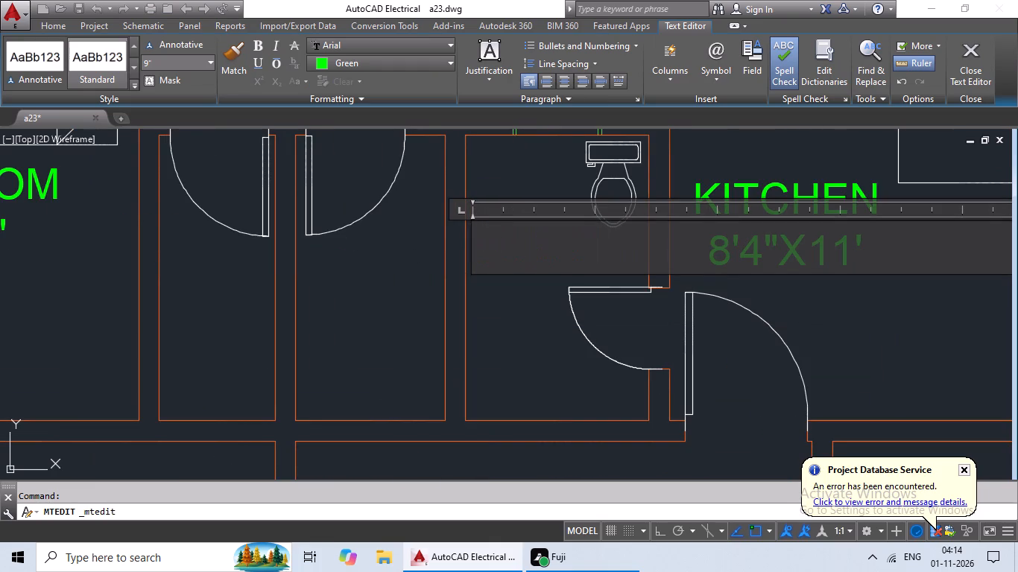
type("TOILET")
scroll(645, 295, "down", 4)
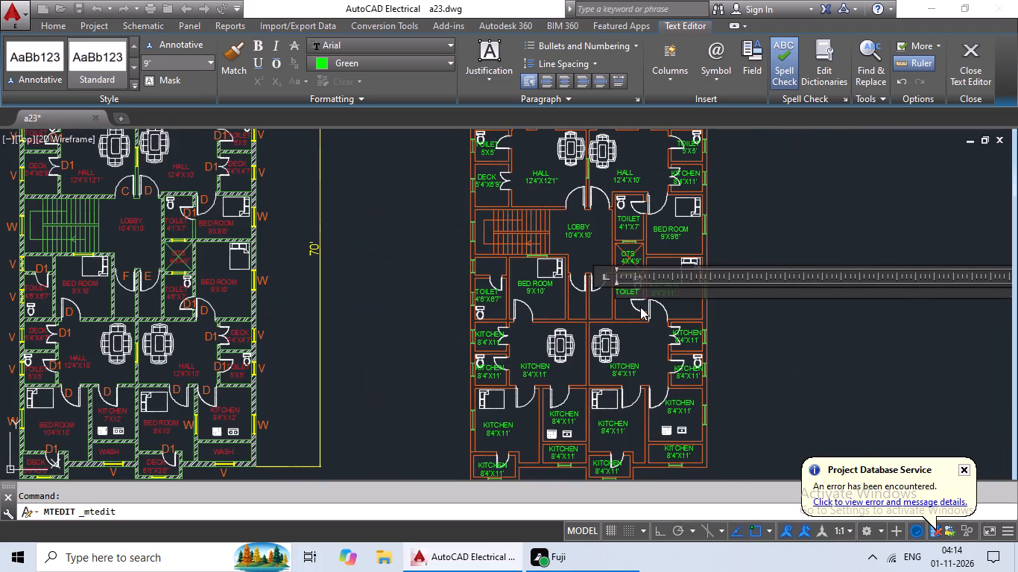
scroll(640, 307, "up", 3)
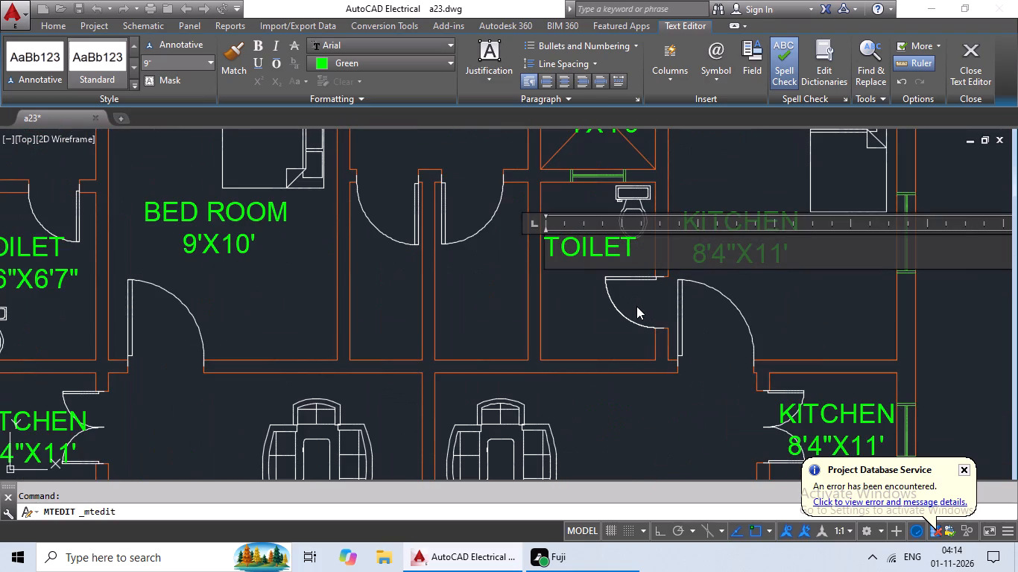
key("Return")
type("4'6")
type("\"X7")
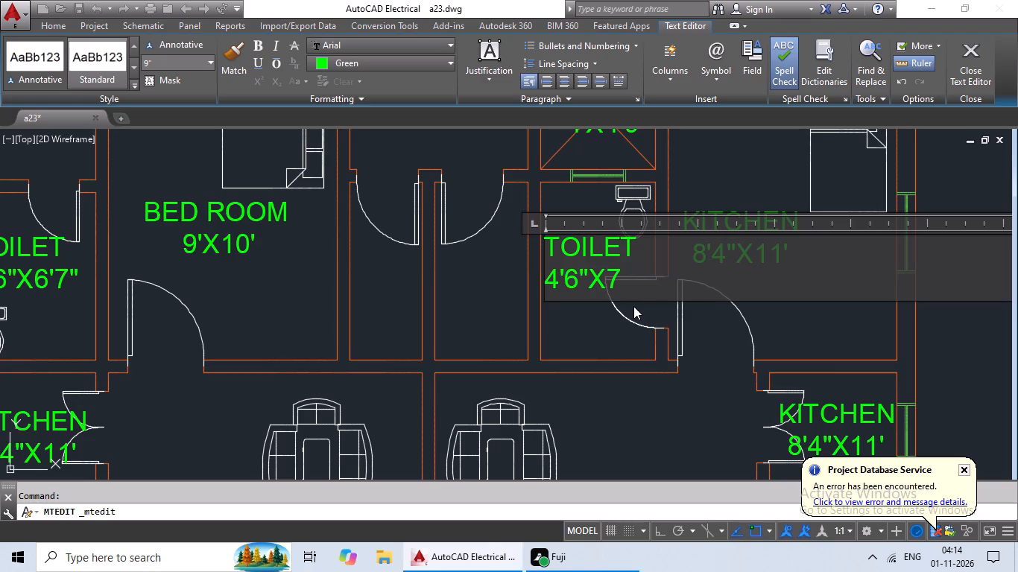
key("apostrophe")
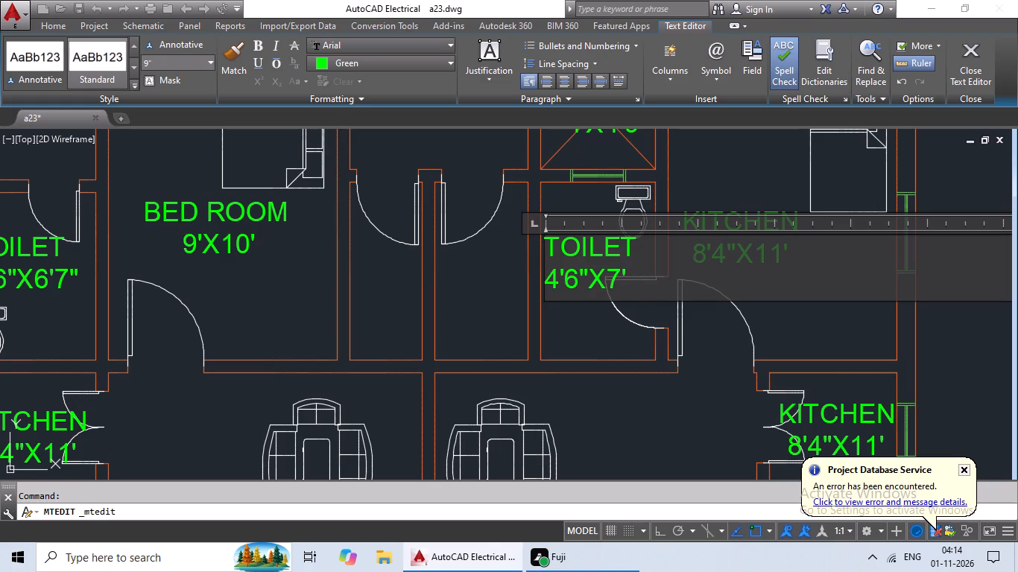
left_click(551, 275)
key("space")
left_click(575, 194)
scroll(703, 244, "down", 2)
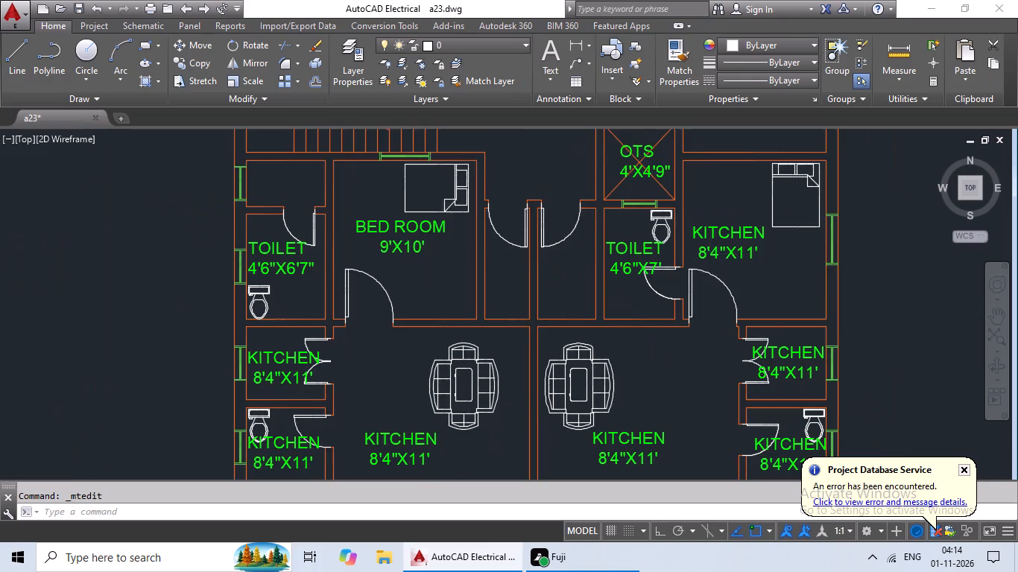
Change the KITCHEN label in the bed room beside the 4'6"X7' toilet to BED ROOM, with 9'X10' indented five spaces beneath.
middle_click_drag(715, 255, 613, 287)
scroll(610, 287, "down", 1)
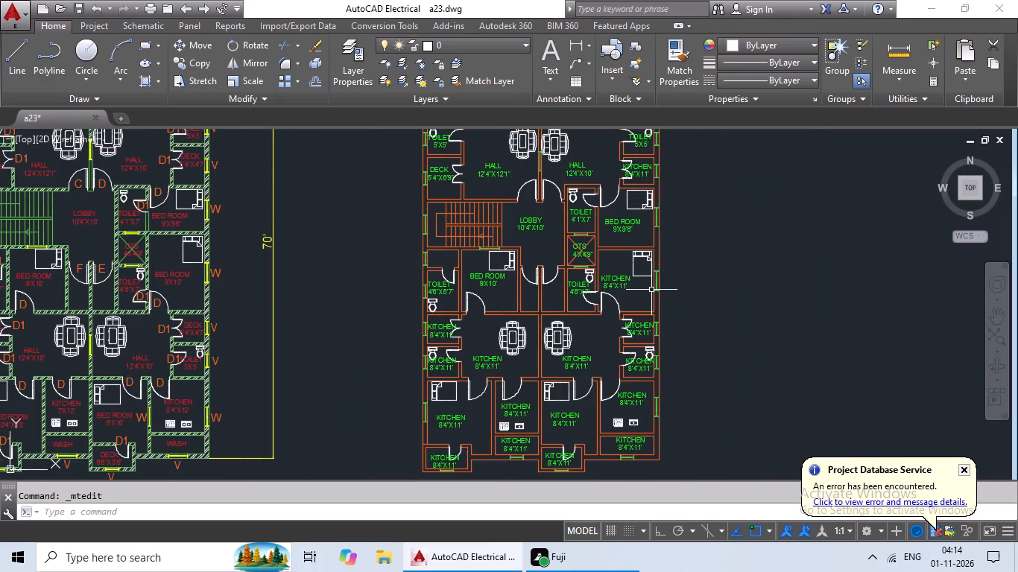
left_click(613, 277)
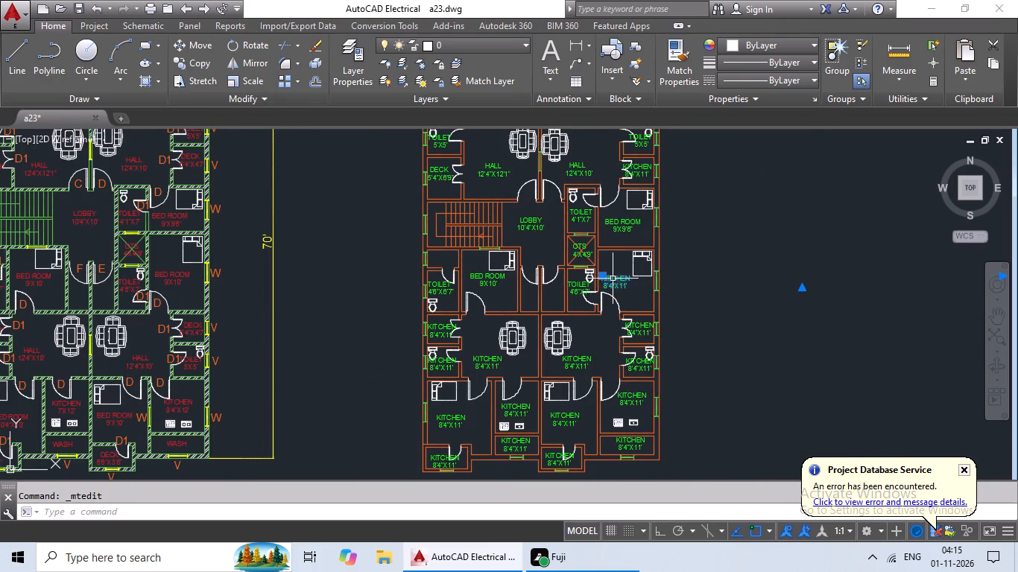
left_click(613, 284)
triple_click(625, 283)
scroll(625, 283, "up", 4)
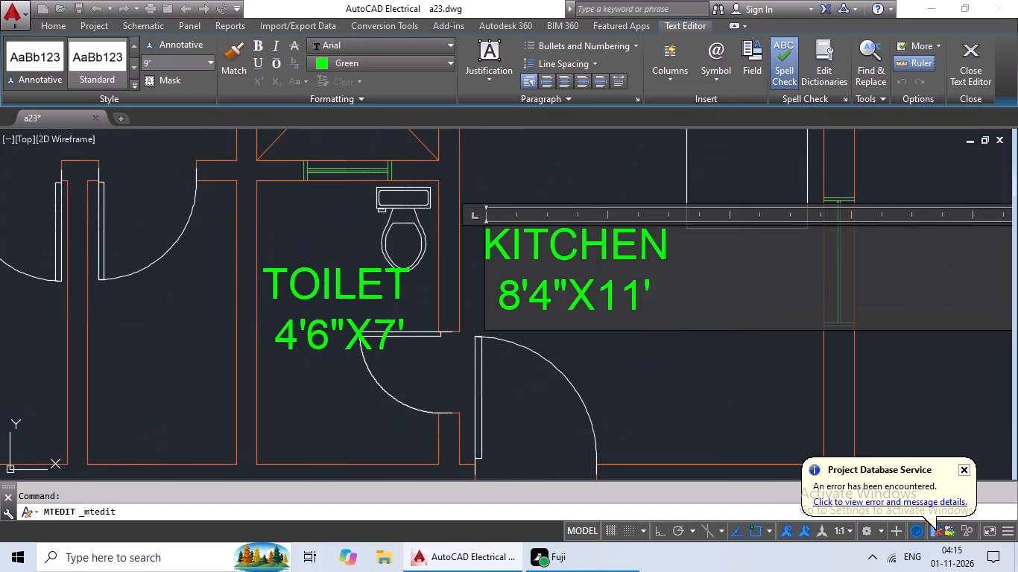
left_click(675, 285)
key("BackSpace")
key("BackSpace")
key("BackSpace")
key("BackSpace")
key("BackSpace")
key("BackSpace")
key("BackSpace")
key("BackSpace")
key("BackSpace")
key("BackSpace")
key("BackSpace")
key("BackSpace")
key("BackSpace")
key("BackSpace")
key("BackSpace")
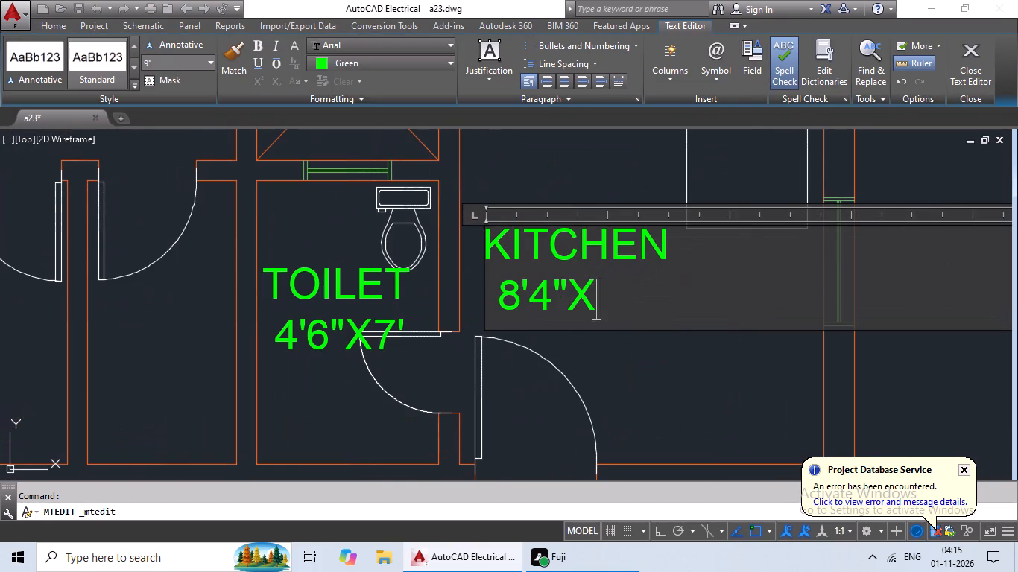
key("BackSpace")
key("BackSpace")
type("BED ROOM")
key("Return")
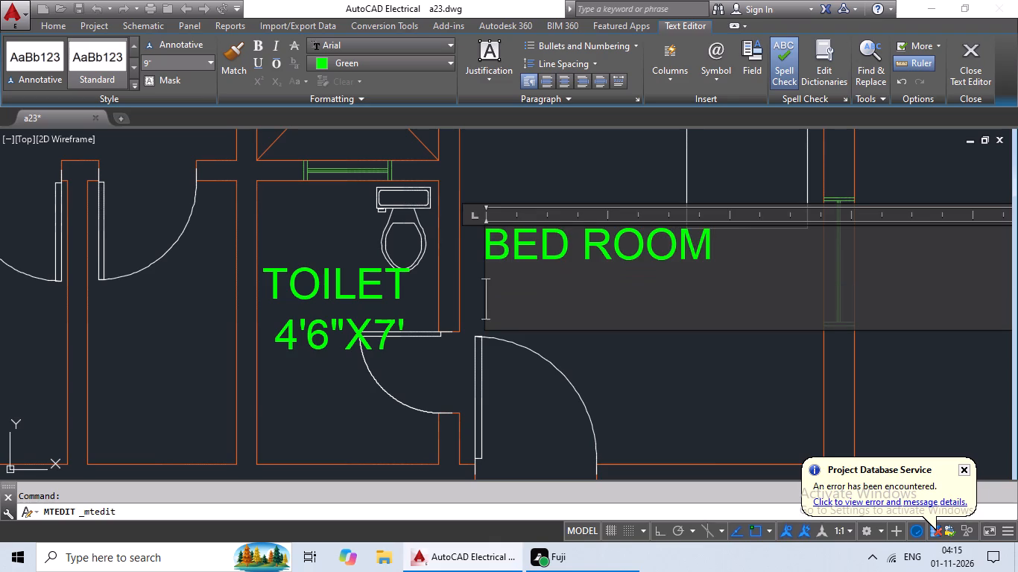
scroll(678, 283, "down", 3)
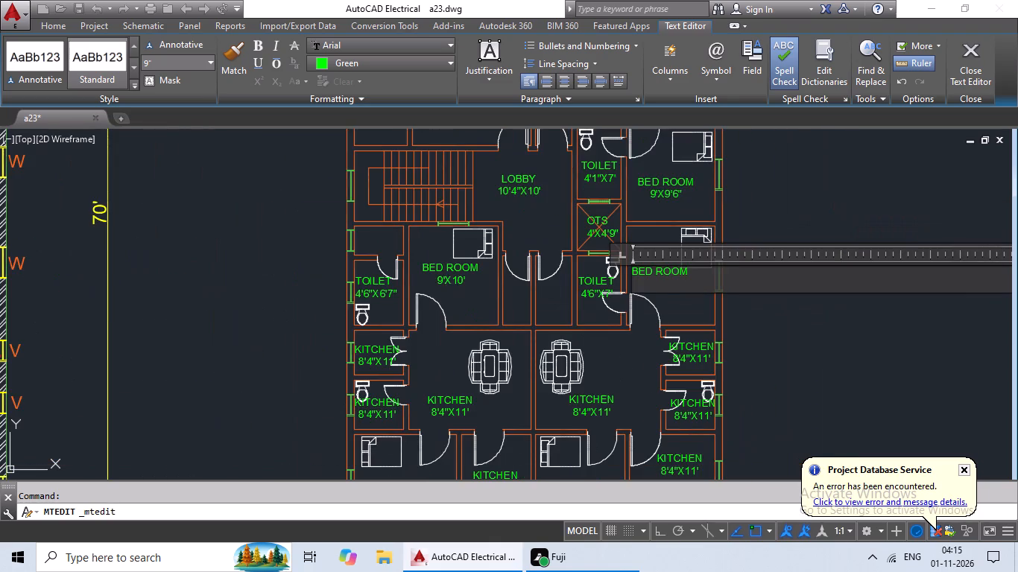
scroll(682, 276, "down", 1)
scroll(682, 278, "up", 4)
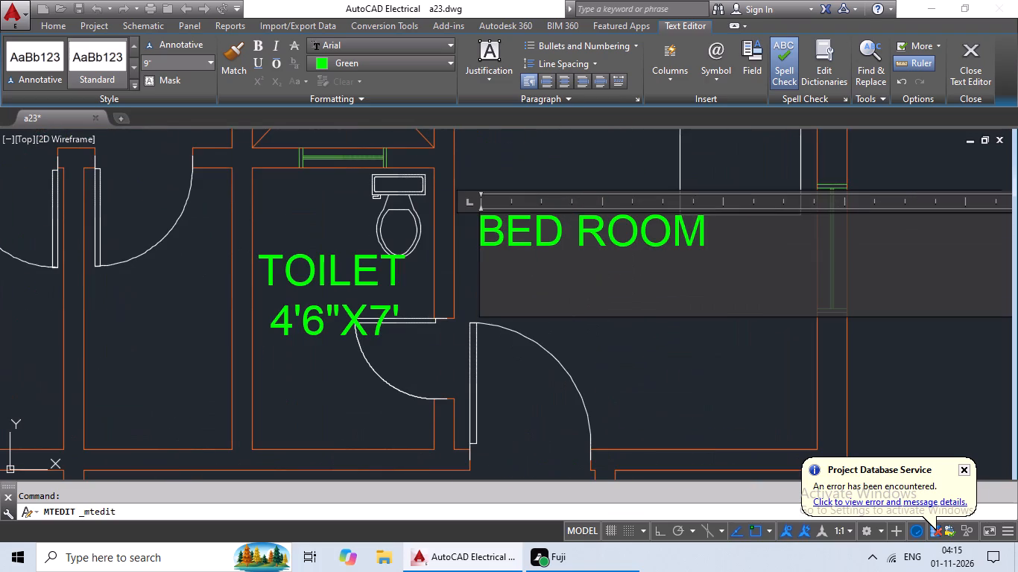
left_click(719, 242)
key("BackSpace")
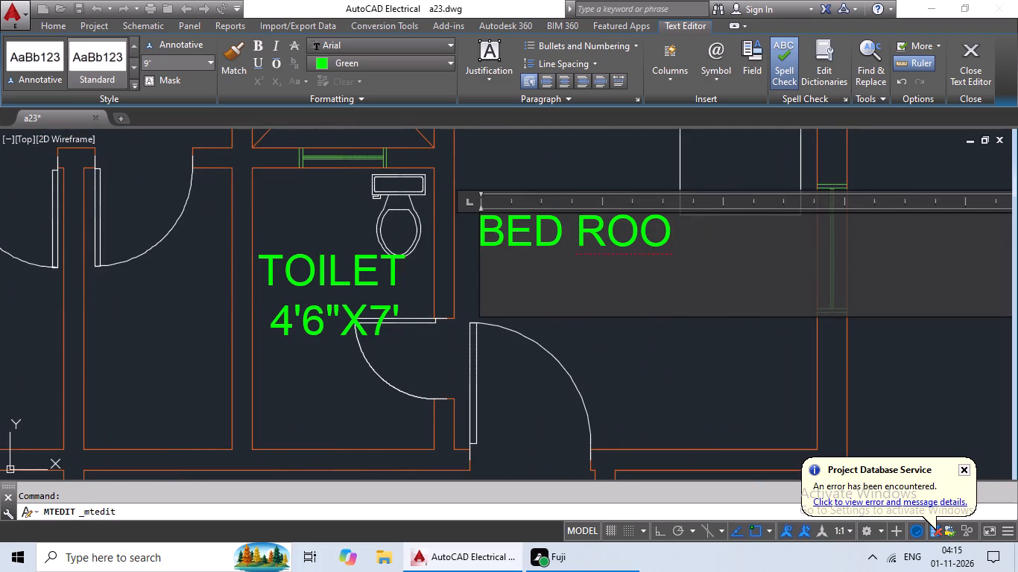
key("shift+m")
key("Return")
type("9'")
key("shift+x")
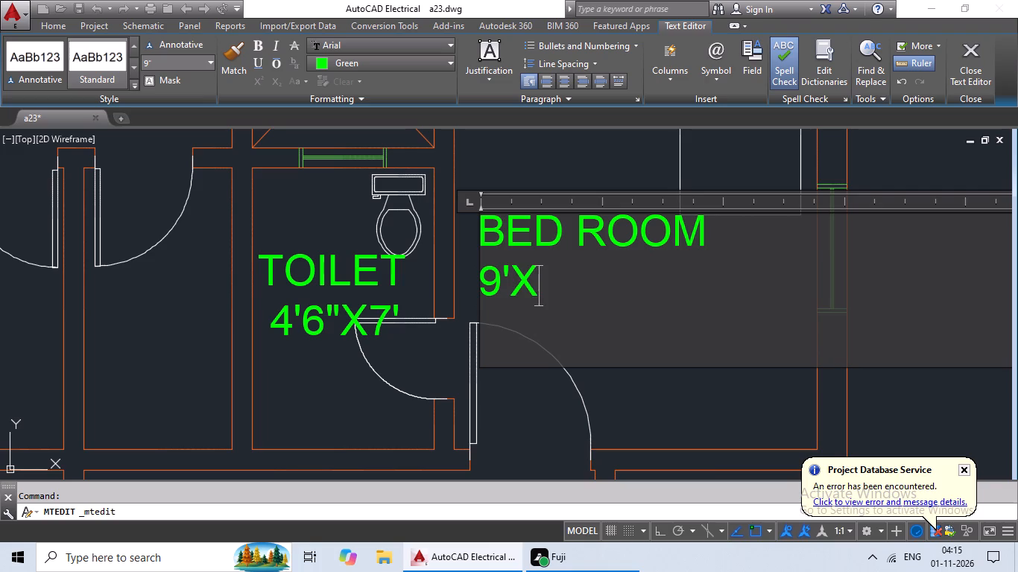
type("10'")
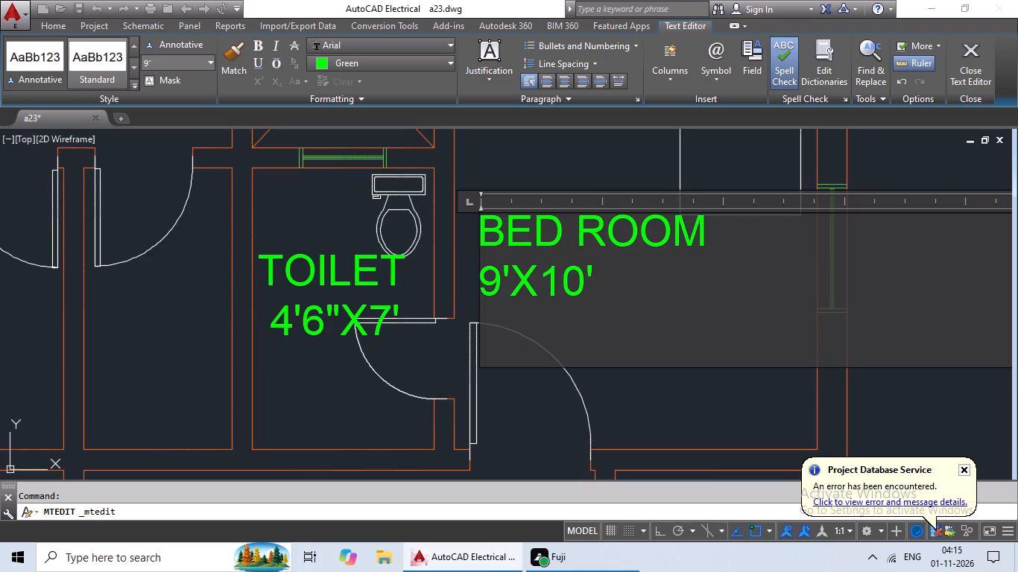
left_click(481, 279)
key("space")
key("space")
key("space")
key("space")
key("space")
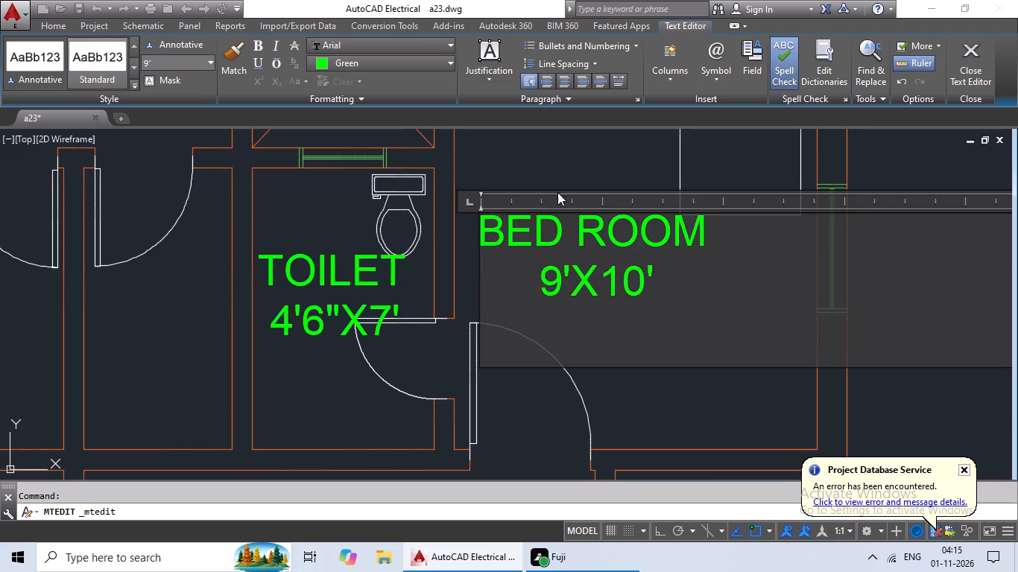
left_click(563, 177)
Change the KITCHEN label in the small double-door room directly below the 4'6"X6'7" toilet to DECK over 6'6"X3'6", indenting DECK two spaces.
scroll(590, 222, "down", 2)
middle_click_drag(529, 287, 665, 212)
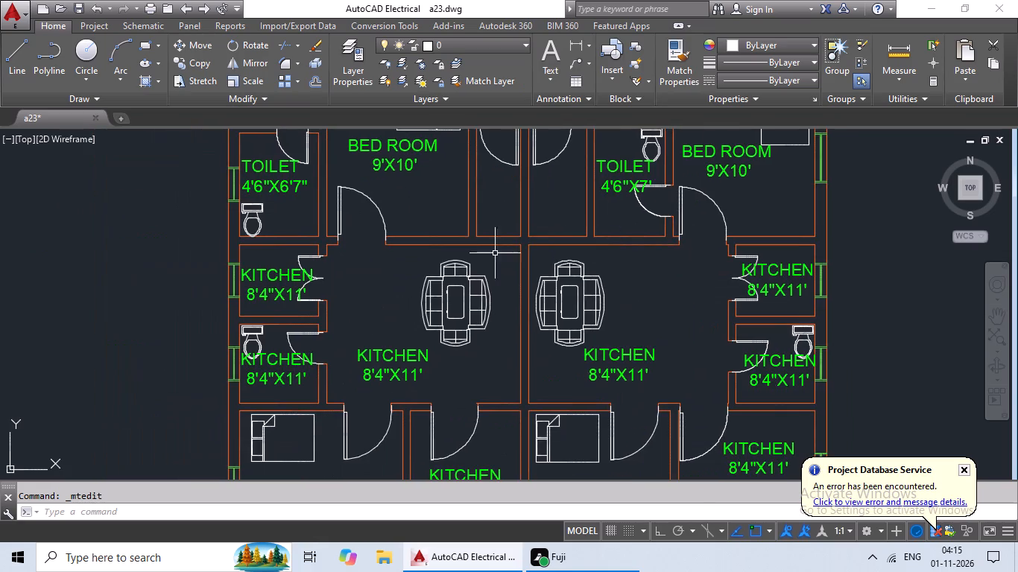
middle_click_drag(430, 269, 605, 265)
scroll(578, 271, "down", 2)
scroll(524, 279, "up", 3)
double_click(525, 269)
scroll(529, 270, "up", 2)
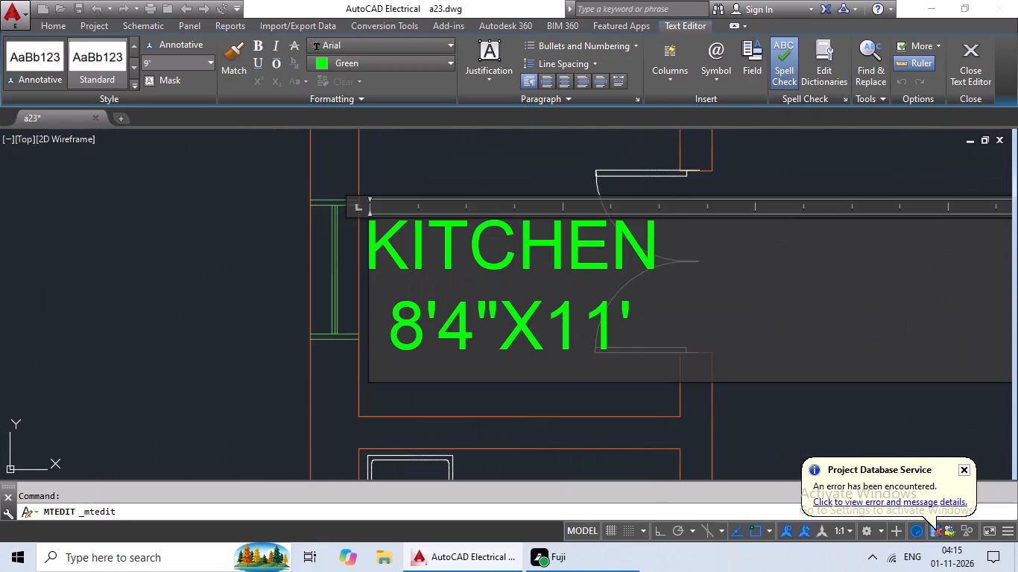
left_click(628, 311)
key("BackSpace")
key("BackSpace")
key("BackSpace")
key("BackSpace")
key("BackSpace")
key("BackSpace")
key("BackSpace")
key("BackSpace")
key("BackSpace")
key("BackSpace")
key("BackSpace")
key("BackSpace")
key("BackSpace")
key("BackSpace")
key("BackSpace")
key("BackSpace")
key("BackSpace")
key("BackSpace")
key("BackSpace")
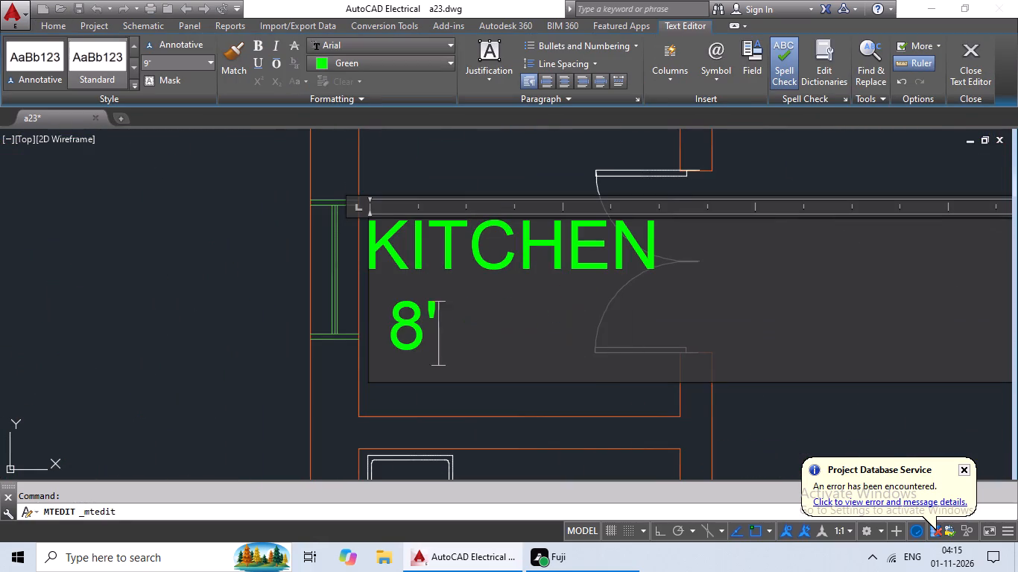
type("DECK")
key("Return")
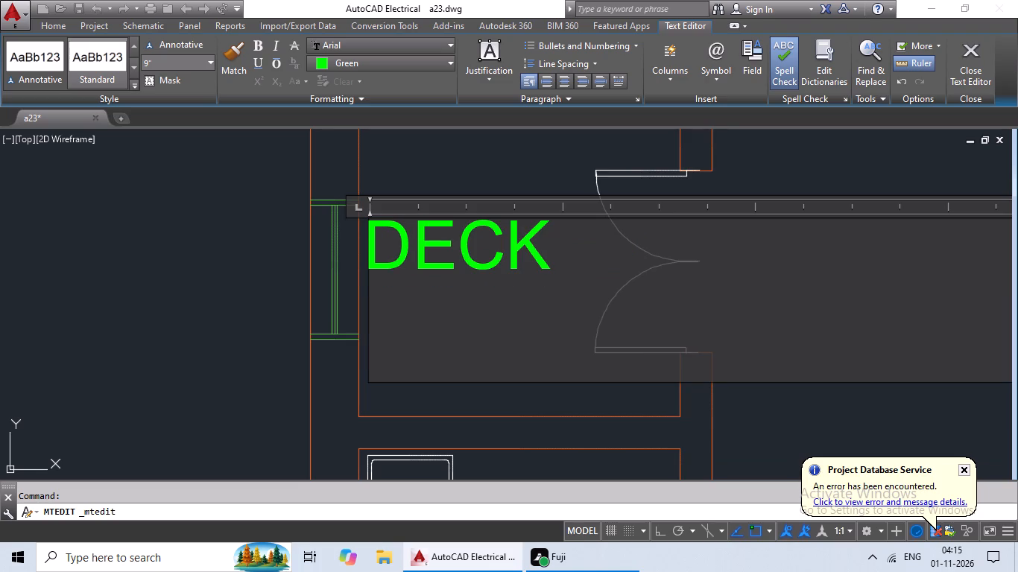
type("6'6")
key("shift+quotedbl")
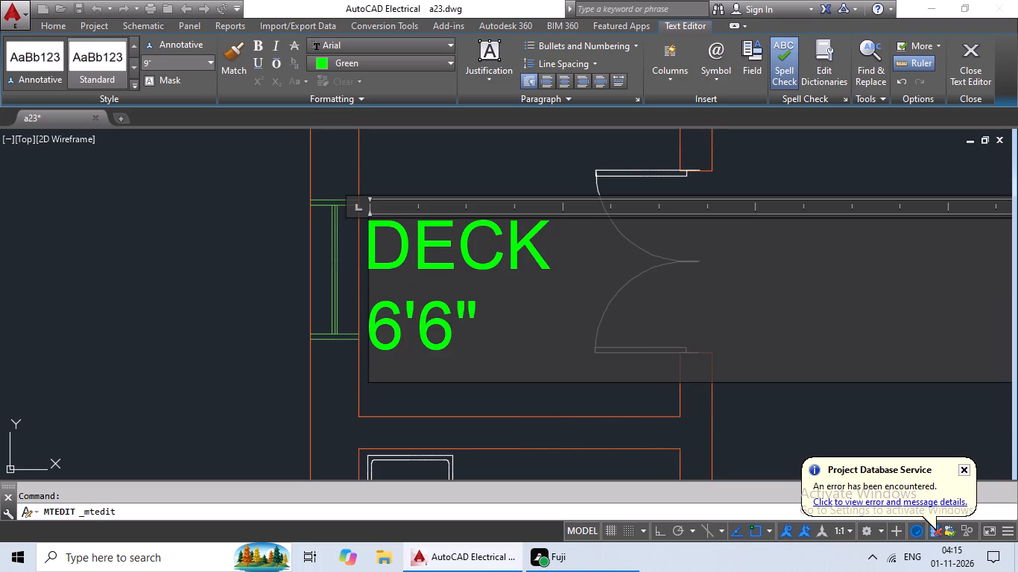
key("shift+x")
type("3'6\"")
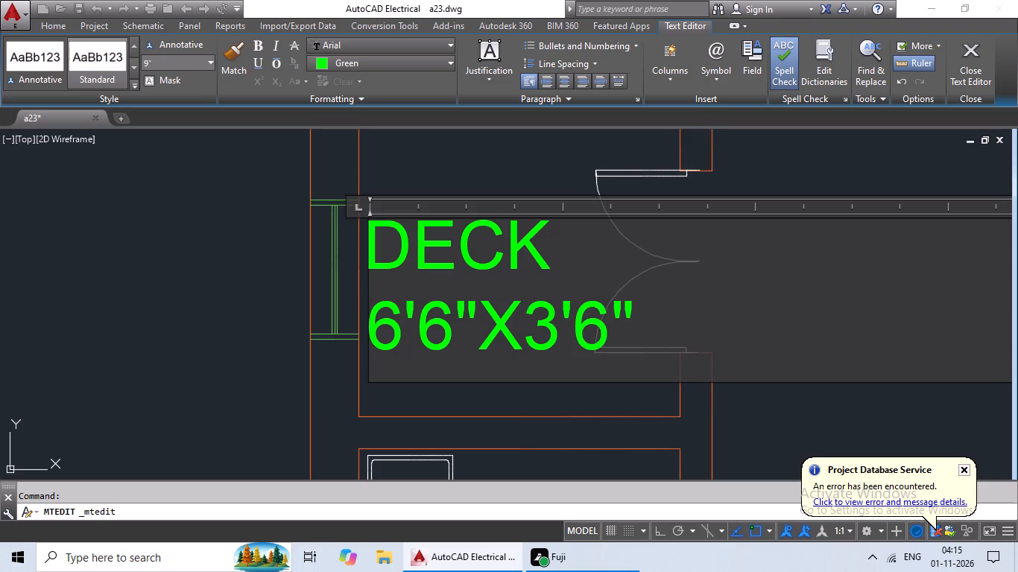
left_click(371, 243)
key("space")
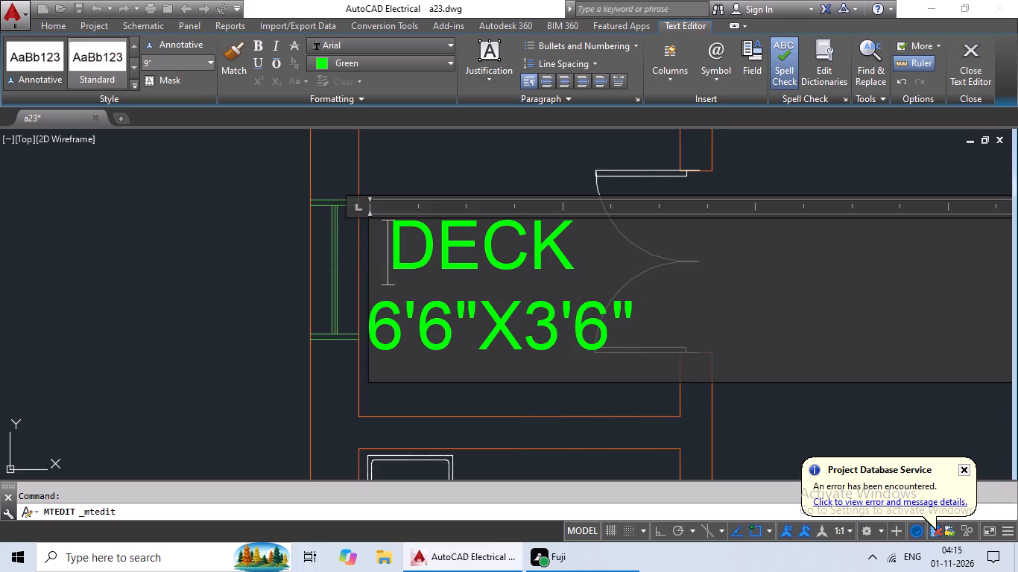
key("space")
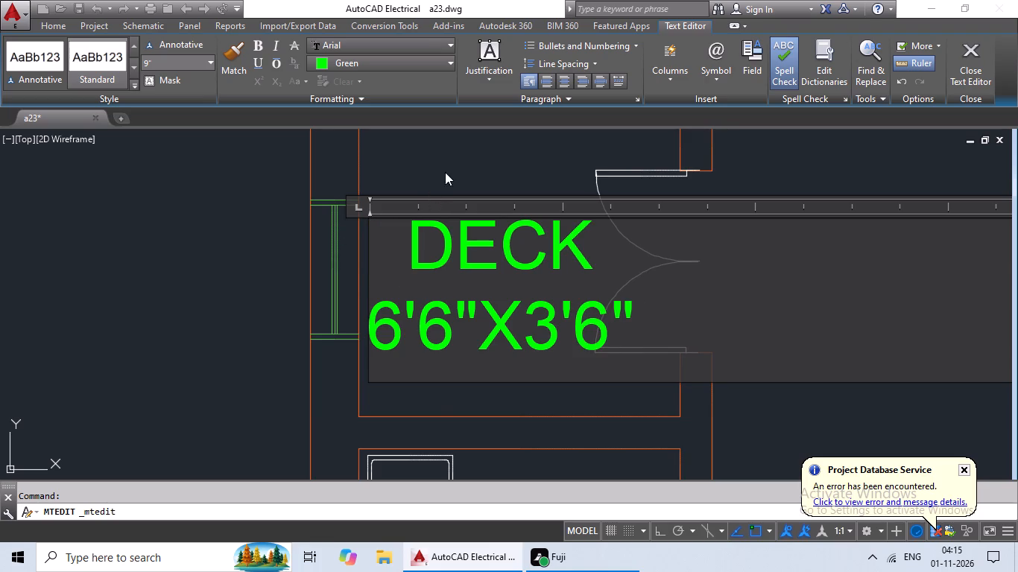
left_click(448, 170)
Change the KITCHEN label in the WC room directly below the 6'6"X3'6" deck to TOILET, with 5'X5' indented three spaces beneath.
scroll(524, 252, "down", 2)
scroll(581, 286, "down", 1)
middle_click_drag(598, 292, 550, 250)
middle_click_drag(575, 302, 615, 293)
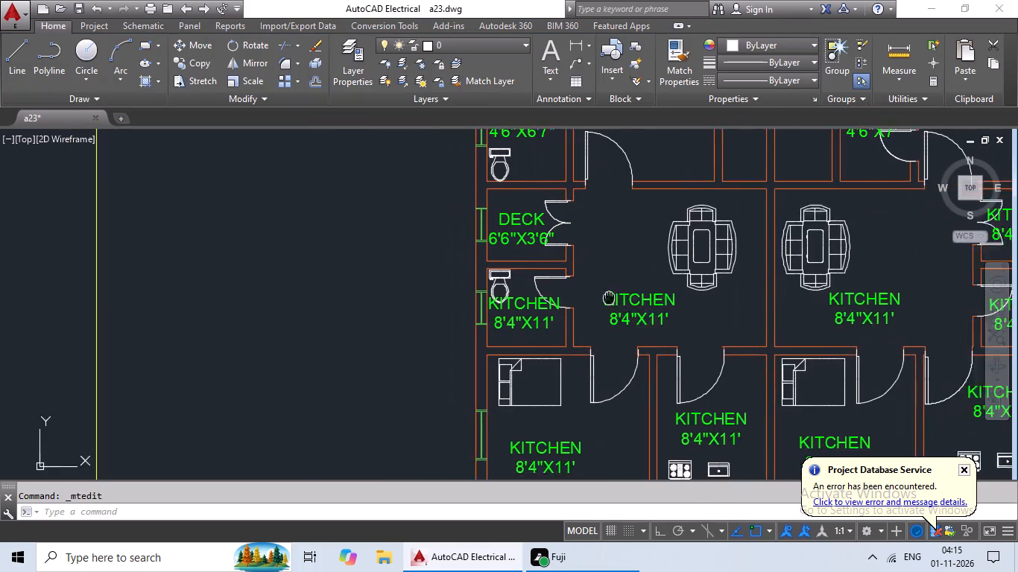
middle_click_drag(615, 293, 641, 279)
scroll(693, 276, "down", 1)
middle_click_drag(687, 287, 815, 258)
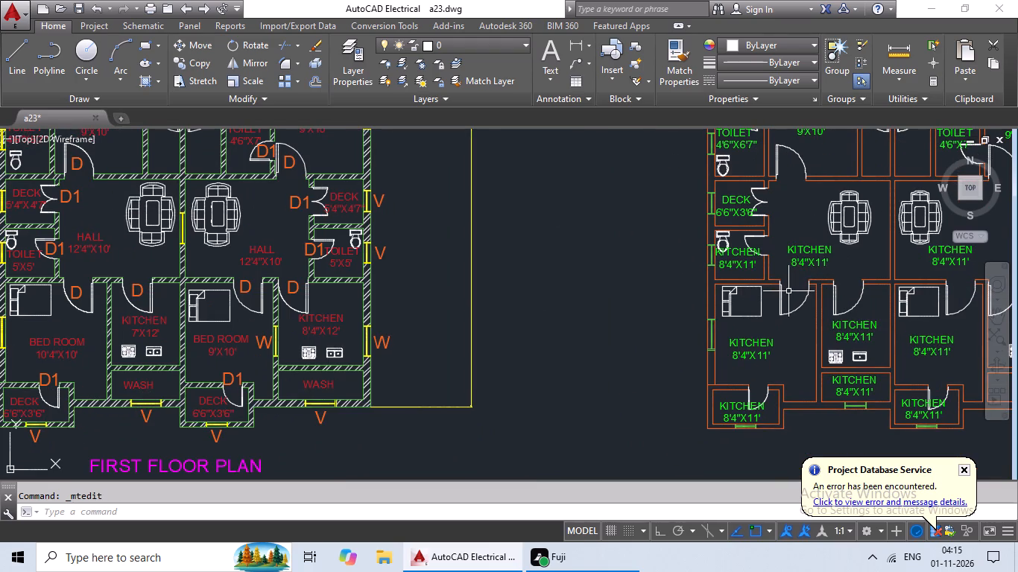
middle_click_drag(788, 289, 707, 299)
scroll(658, 262, "up", 2)
double_click(658, 264)
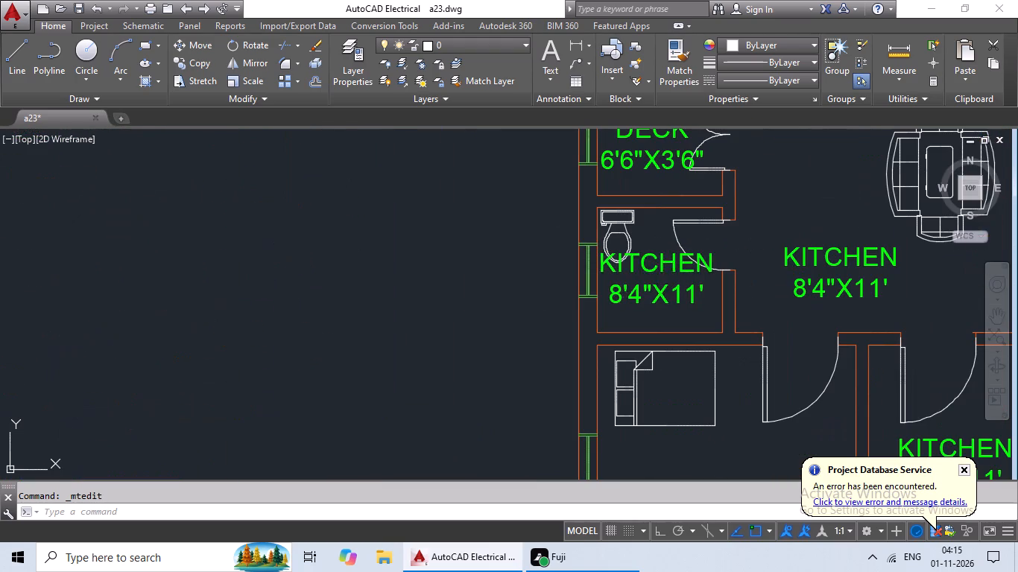
scroll(668, 271, "up", 2)
left_click(793, 327)
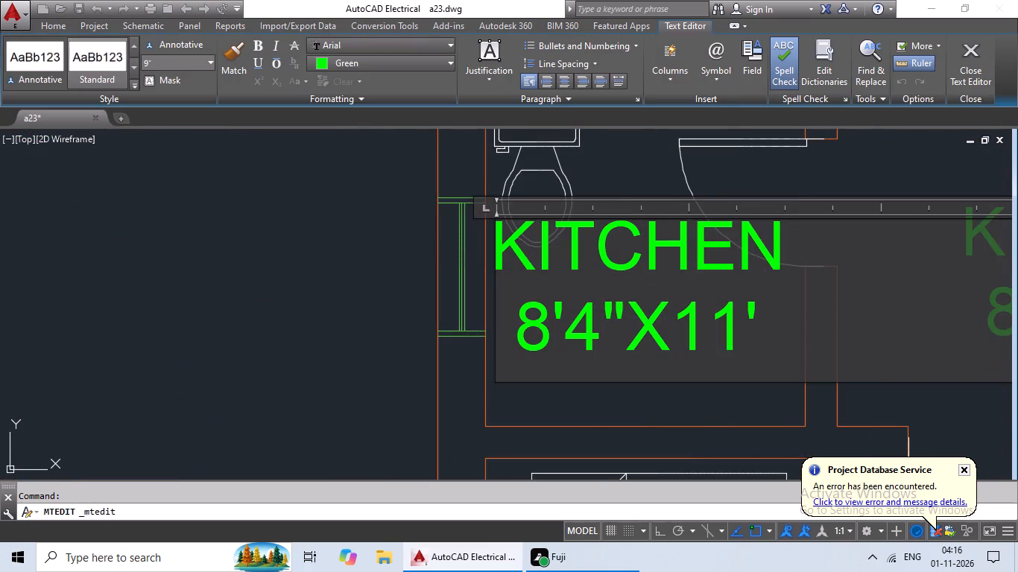
key("BackSpace")
key("BackSpace")
key("BackSpace")
key("BackSpace")
key("BackSpace")
key("BackSpace")
key("BackSpace")
key("BackSpace")
key("BackSpace")
key("BackSpace")
key("BackSpace")
key("BackSpace")
key("BackSpace")
key("BackSpace")
key("BackSpace")
key("BackSpace")
key("BackSpace")
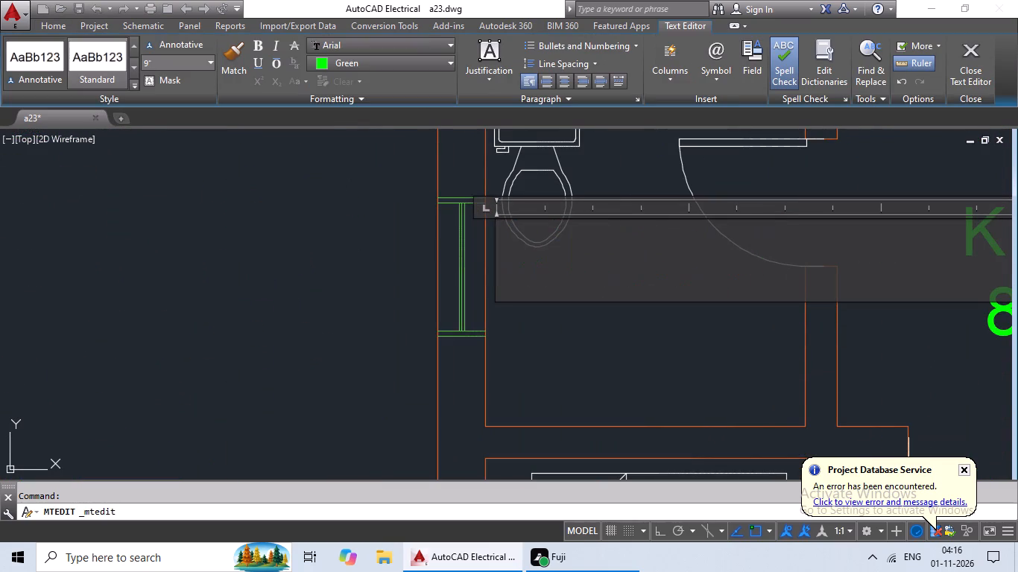
type("TOILET")
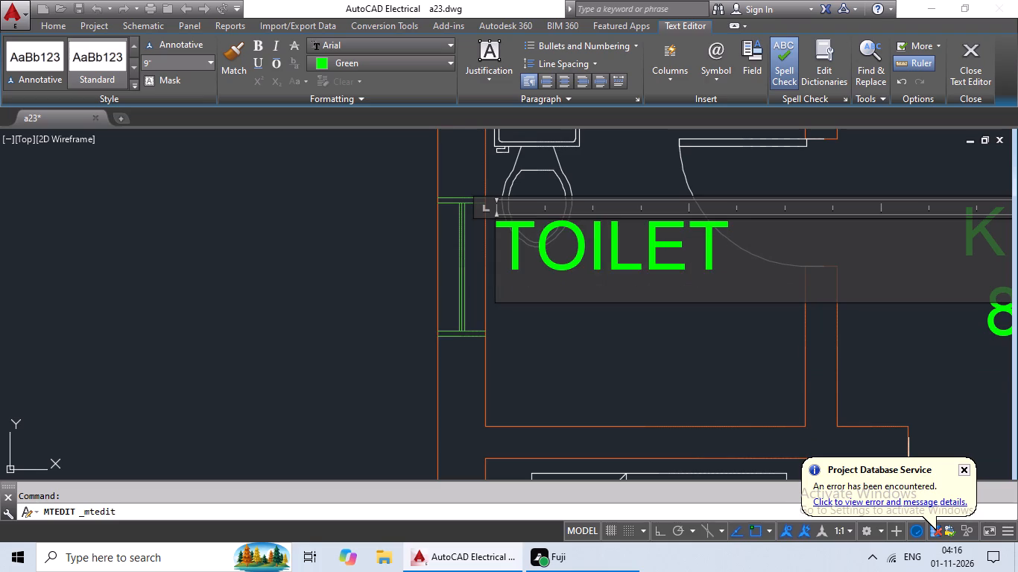
key("Return")
type("5'X5'")
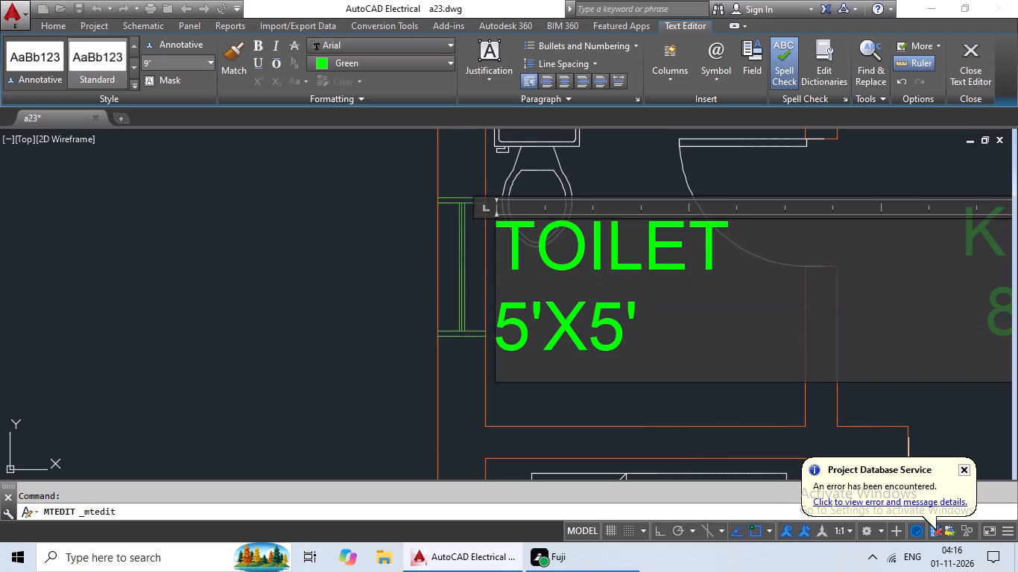
left_click(508, 326)
key("space")
key("space")
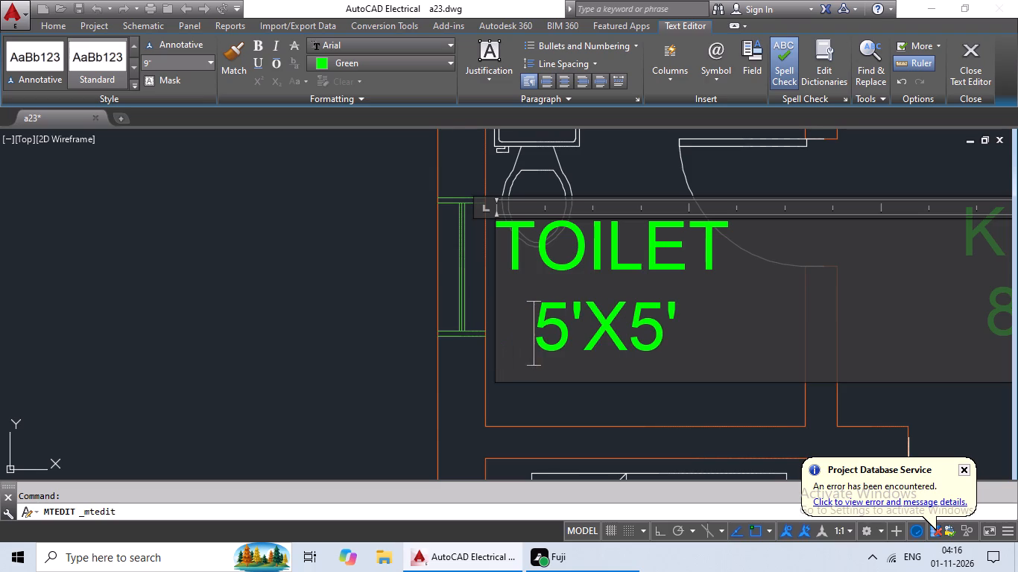
key("space")
left_click(638, 175)
Change the KITCHEN label in the dining room beside the 5'X5' toilet to HALL over 12'4"X10', indenting HALL three spaces.
scroll(645, 209, "down", 5)
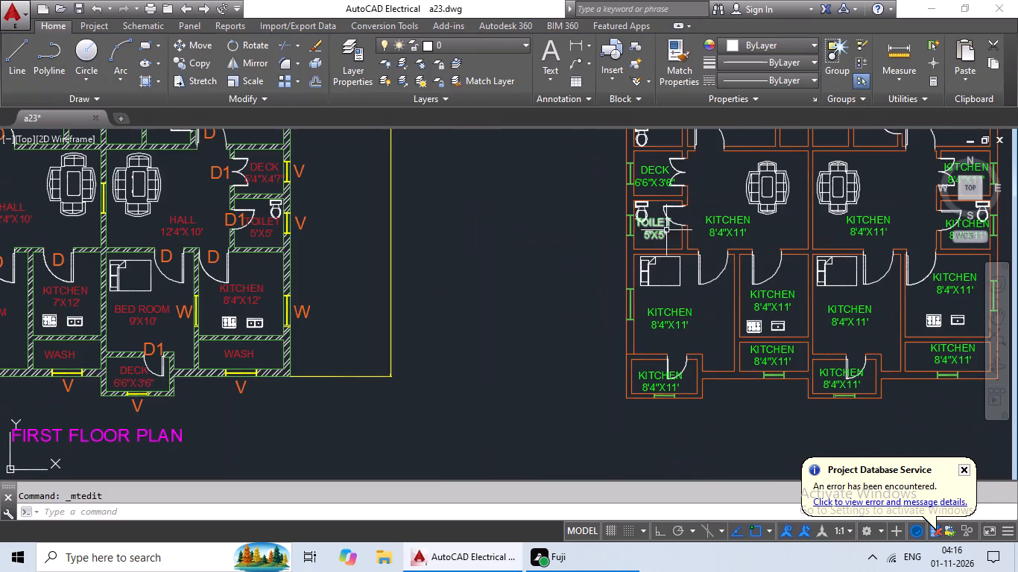
middle_click_drag(677, 251, 820, 232)
middle_click_drag(820, 232, 750, 254)
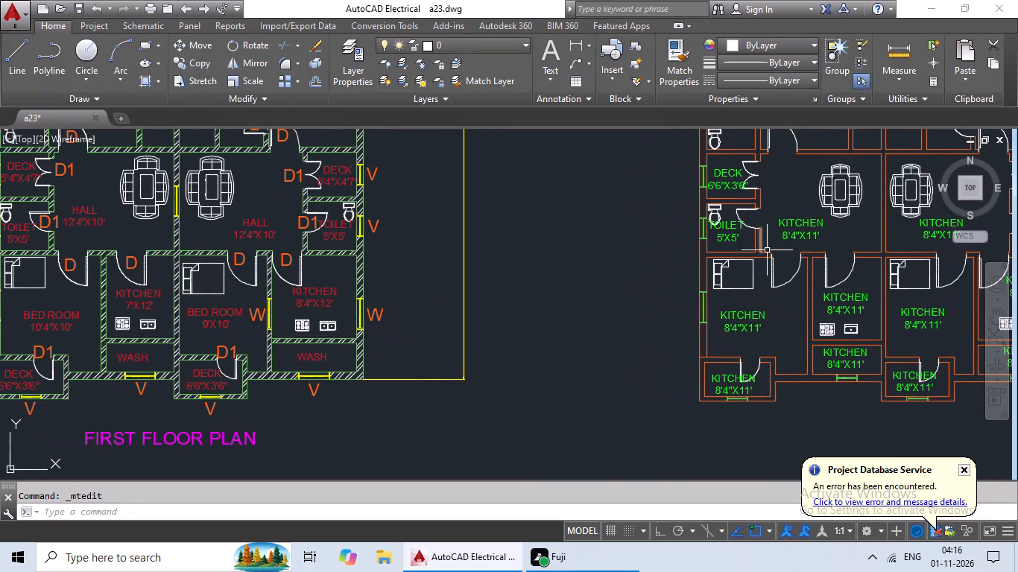
middle_click_drag(777, 246, 616, 283)
double_click(654, 264)
scroll(654, 264, "up", 2)
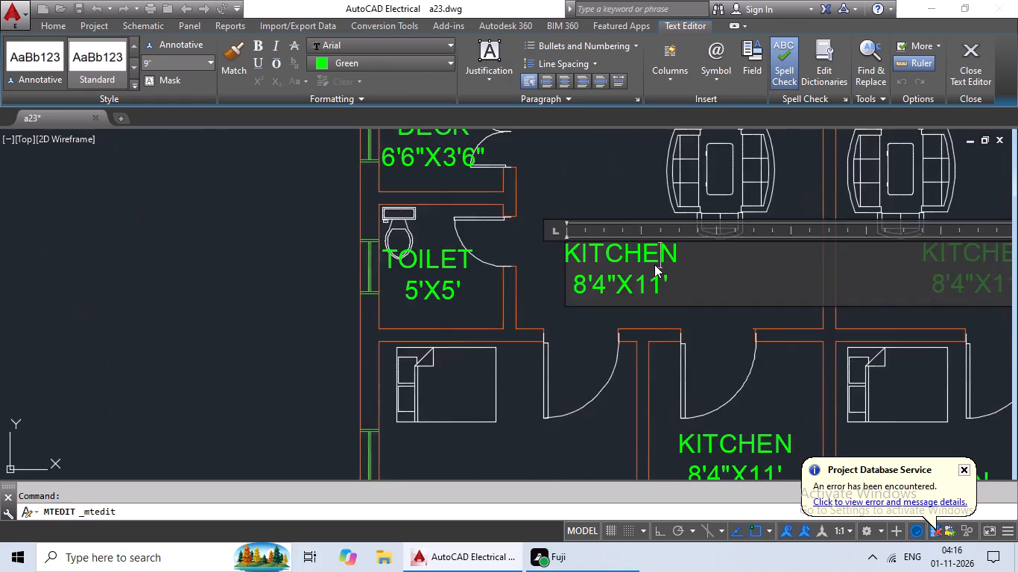
scroll(654, 264, "up", 1)
left_click(690, 284)
key("BackSpace")
key("BackSpace")
key("BackSpace")
key("BackSpace")
key("BackSpace")
key("BackSpace")
key("BackSpace")
key("BackSpace")
key("BackSpace")
key("BackSpace")
key("BackSpace")
key("BackSpace")
key("BackSpace")
key("BackSpace")
key("BackSpace")
key("BackSpace")
key("BackSpace")
key("BackSpace")
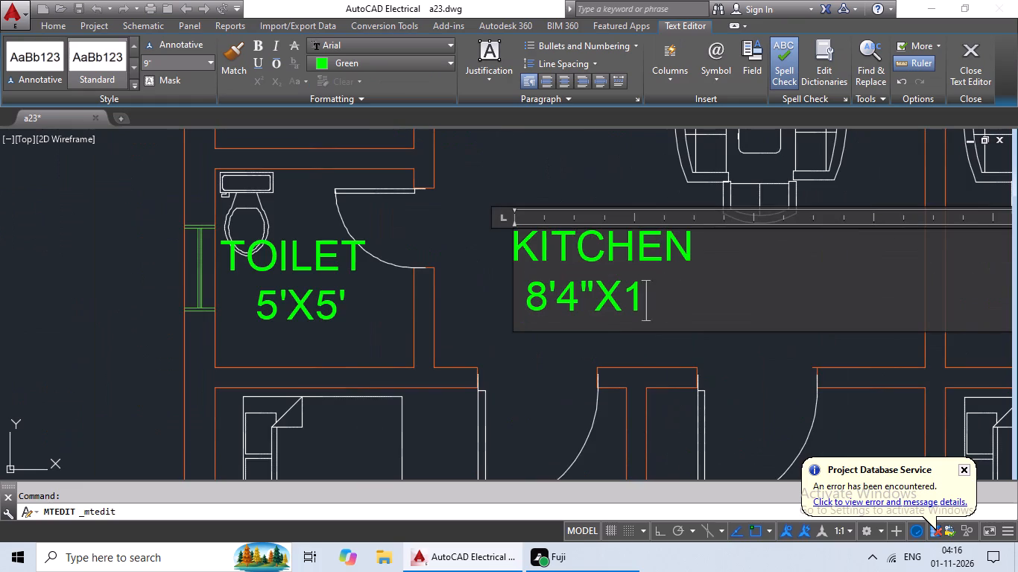
type("HALL")
key("Return")
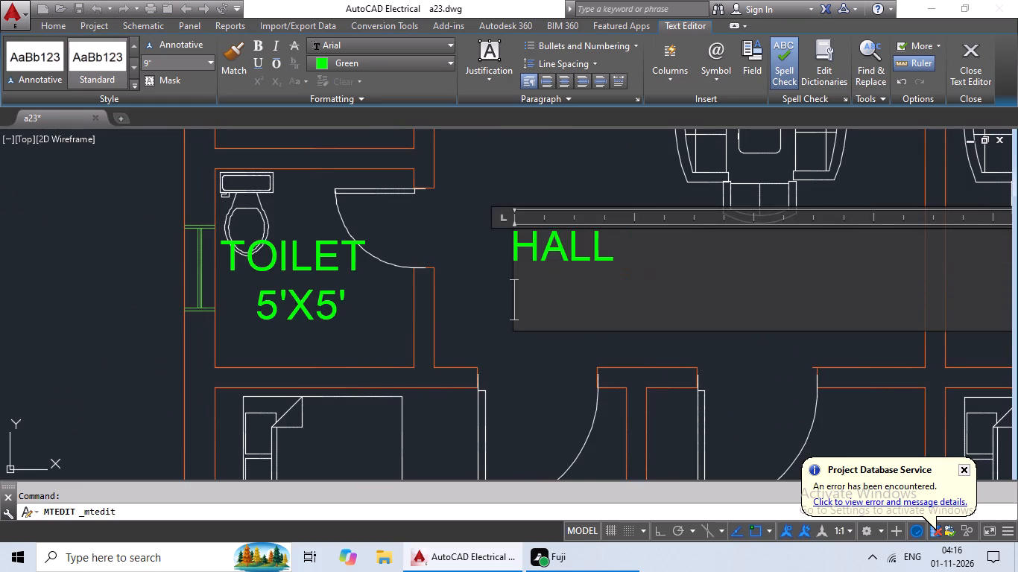
type("12'")
type("4\"")
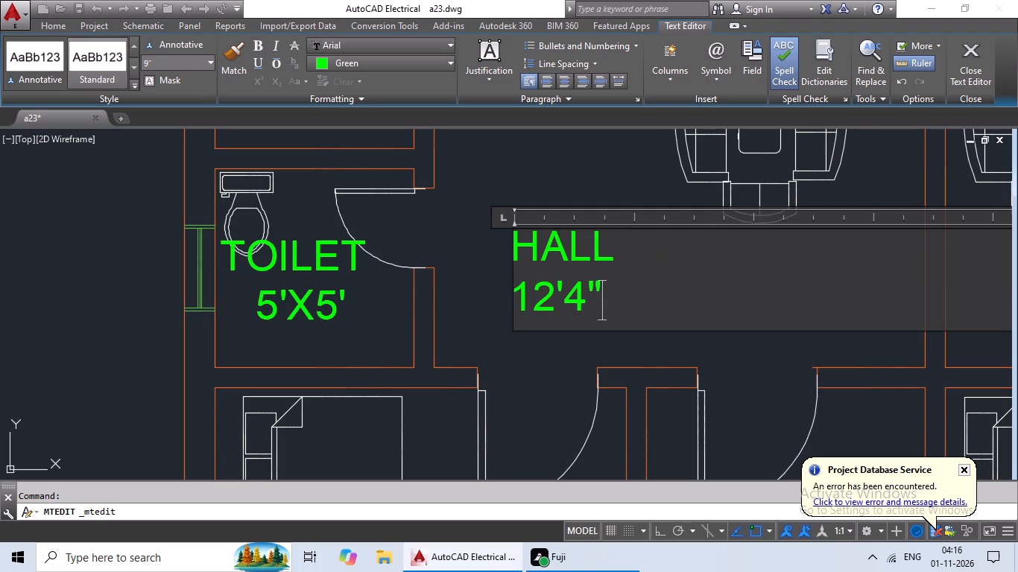
key("shift+x")
type("10'")
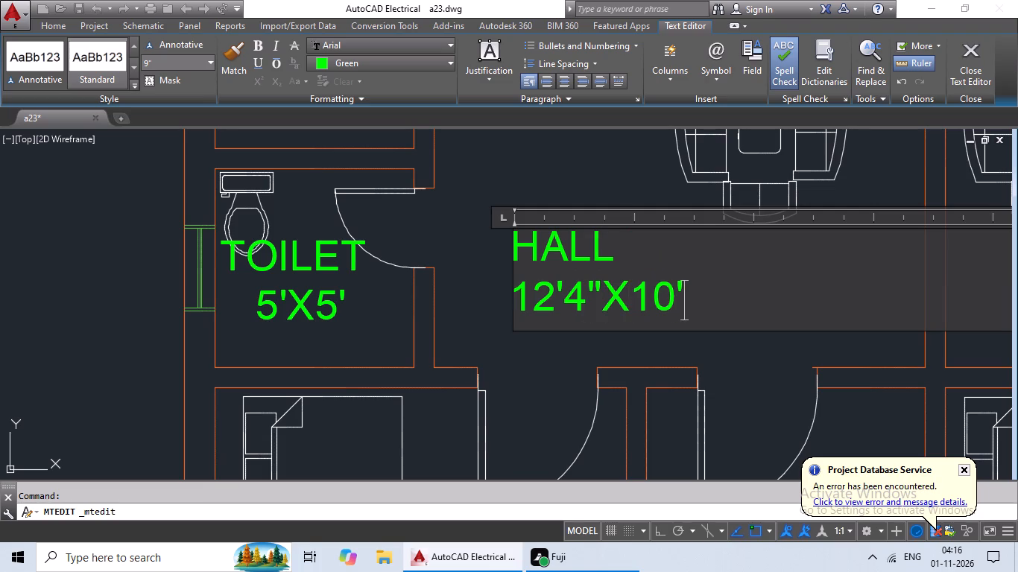
left_click(516, 248)
key("space")
key("space")
key("space")
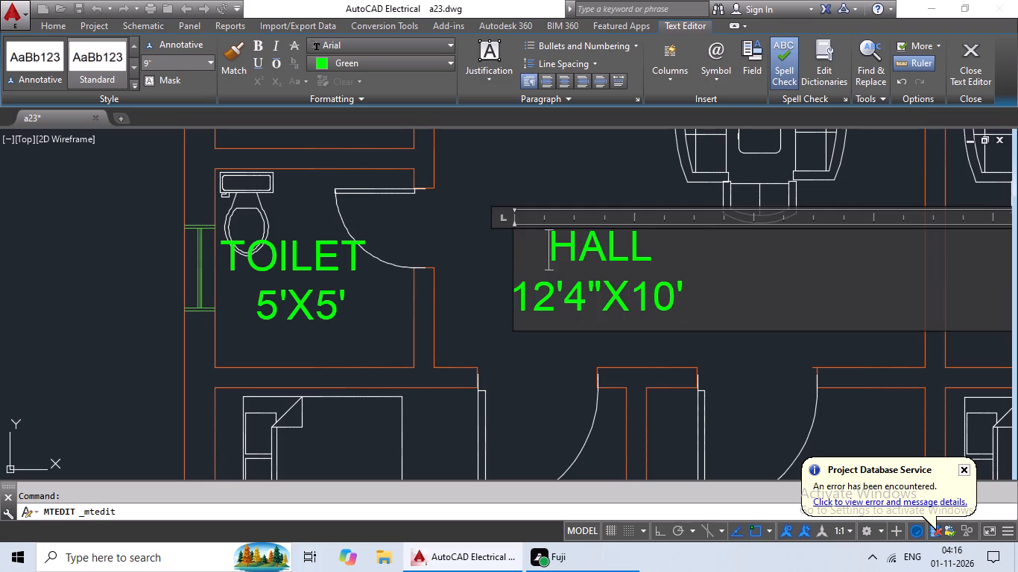
left_click_drag(573, 171, 575, 177)
Change the KITCHEN label in the adjoining dining room across the central wall to HALL over 12'4"X10', indenting HALL three spaces.
scroll(619, 203, "down", 4)
middle_click_drag(636, 236, 619, 246)
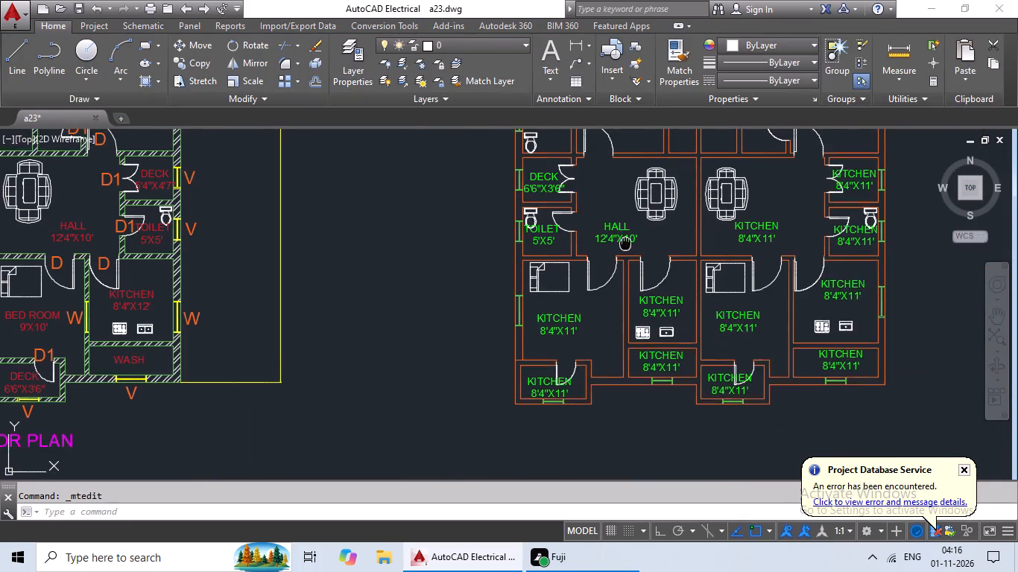
middle_click_drag(619, 246, 609, 250)
middle_click_drag(586, 261, 715, 243)
middle_click_drag(739, 248, 426, 254)
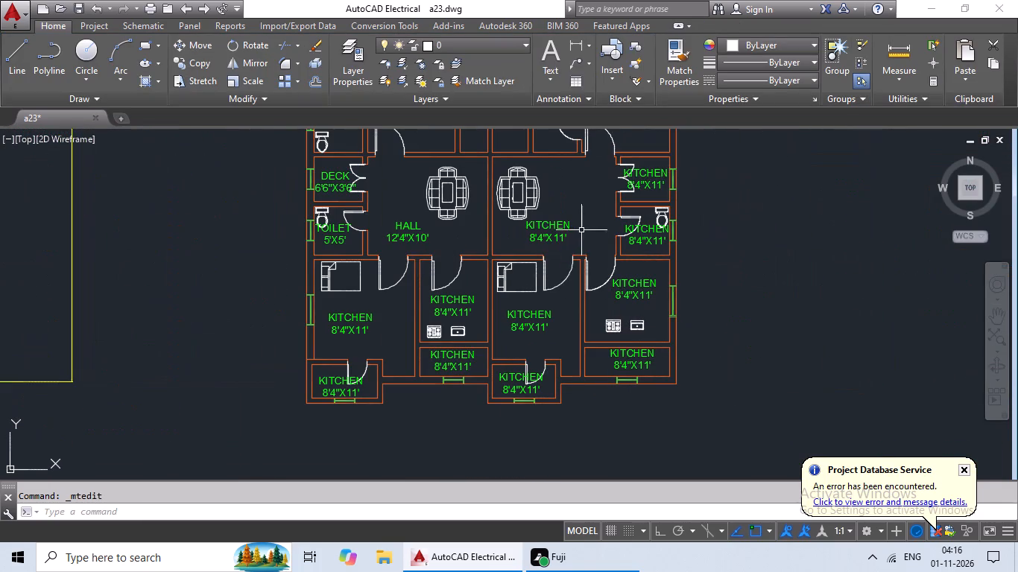
double_click(560, 225)
scroll(562, 231, "up", 2)
left_click(588, 252)
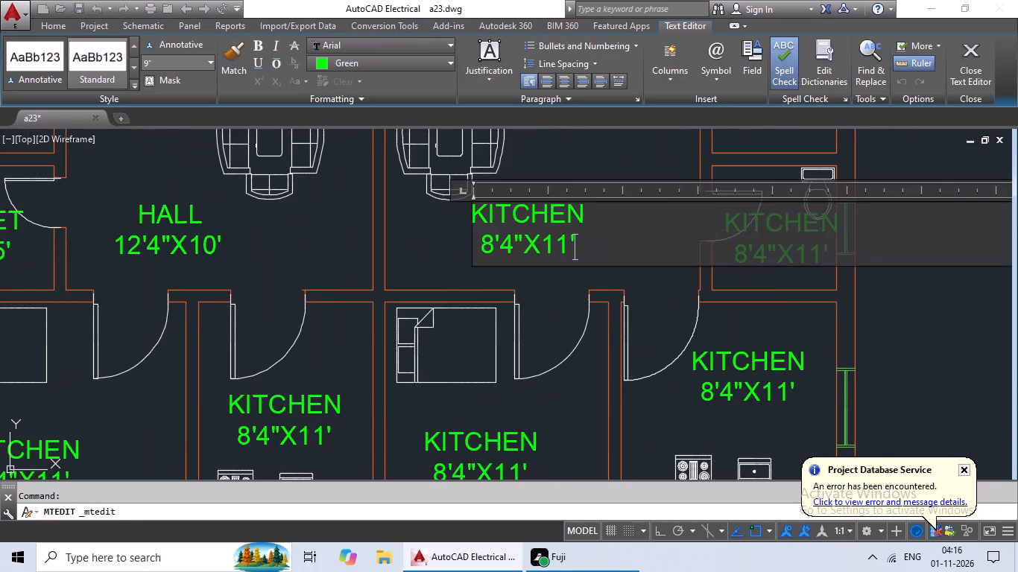
key("BackSpace")
key("BackSpace")
key("BackSpace")
key("BackSpace")
key("BackSpace")
key("BackSpace")
key("BackSpace")
key("BackSpace")
key("BackSpace")
key("BackSpace")
key("BackSpace")
key("BackSpace")
key("BackSpace")
key("BackSpace")
key("BackSpace")
key("BackSpace")
key("BackSpace")
key("BackSpace")
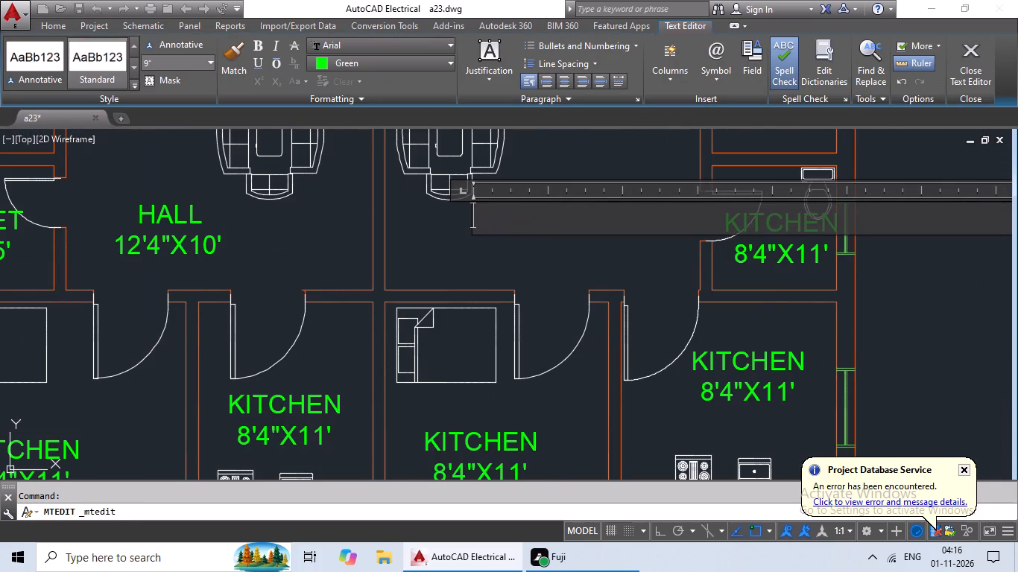
type("HALL")
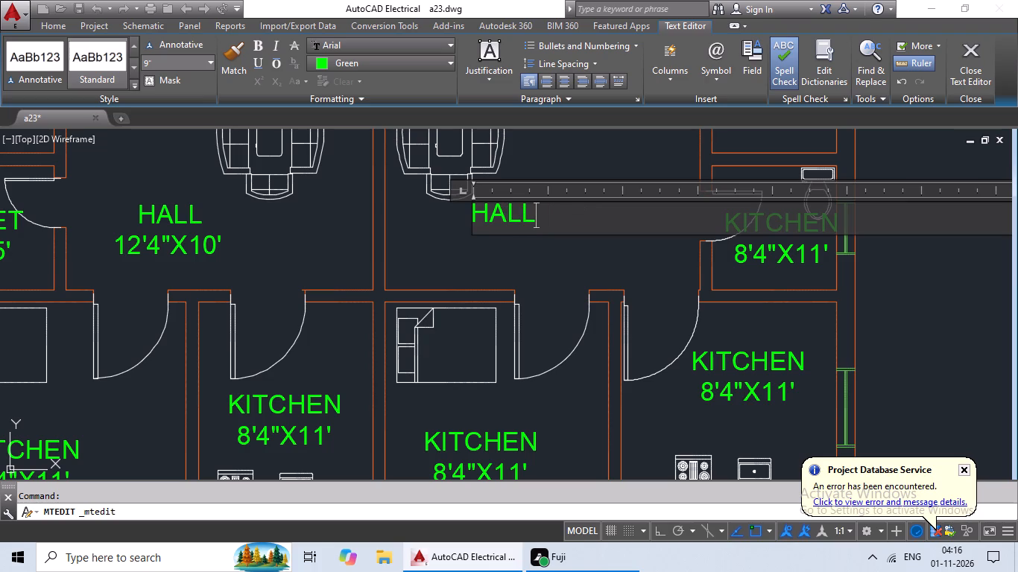
key("Return")
type("12'")
key("4")
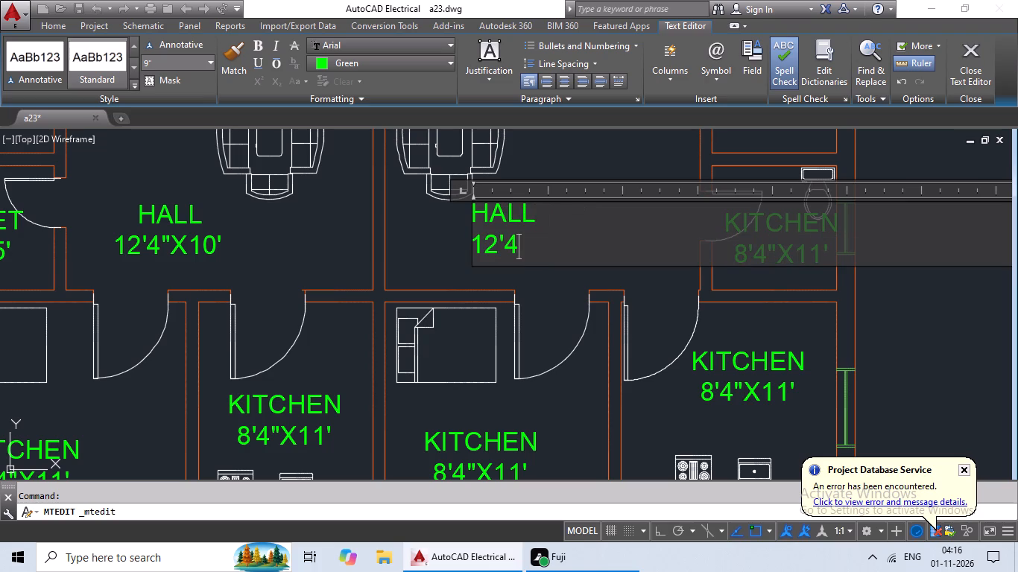
key("shift+quotedbl")
type("X10")
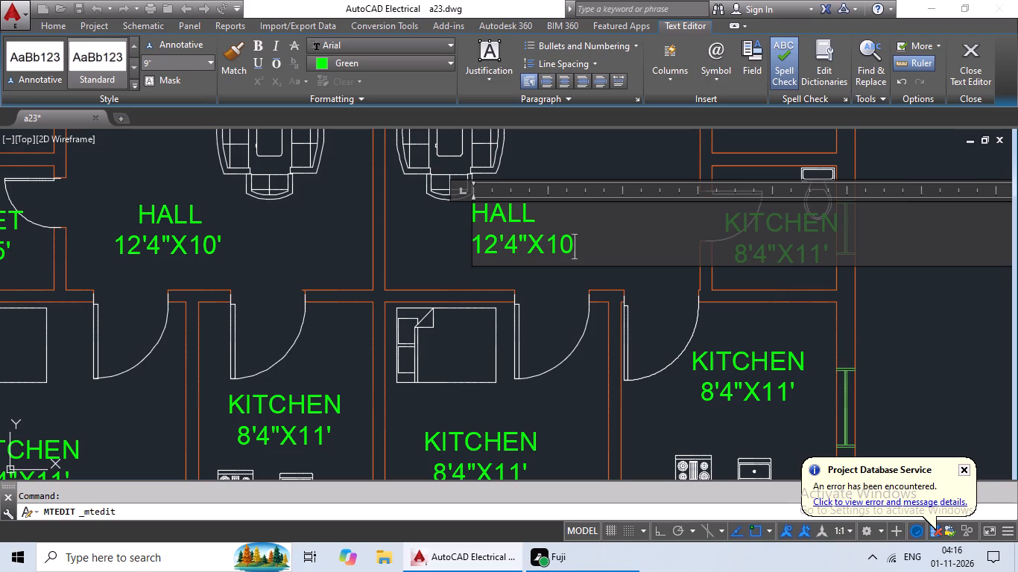
key("apostrophe")
left_click(477, 209)
key("space")
key("space")
key("space")
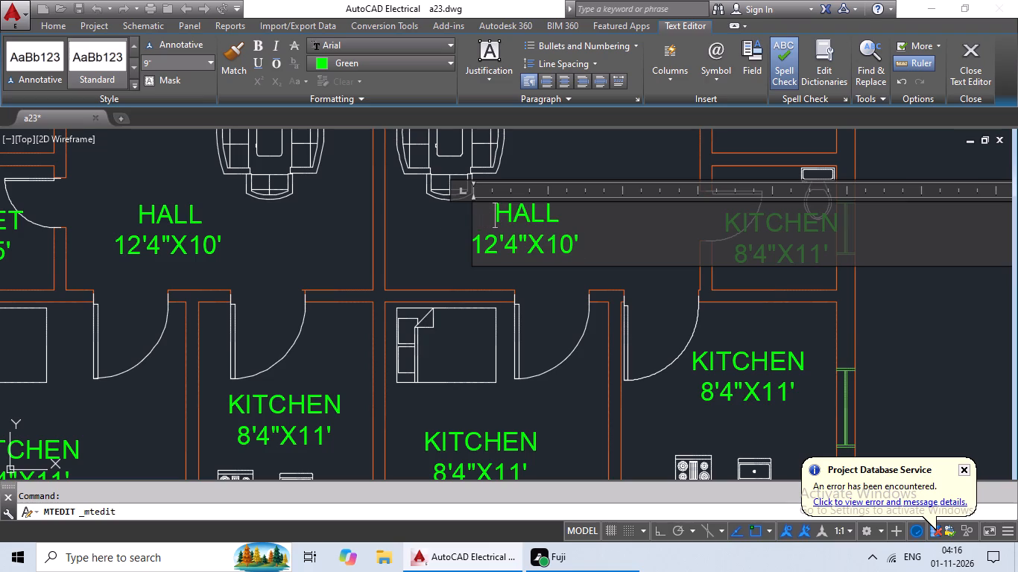
left_click(572, 154)
Set the size line of the DECK label directly above the 5'X5' toilet to 5'4"X4'7", matching the first floor plan.
scroll(588, 177, "down", 2)
middle_click_drag(575, 212, 516, 243)
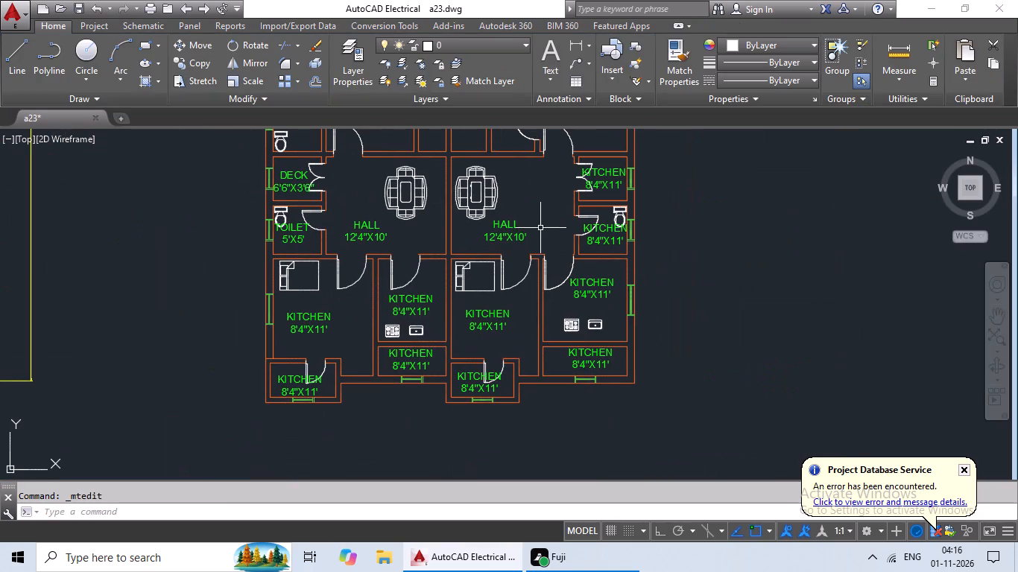
middle_click_drag(537, 226, 680, 197)
scroll(646, 209, "down", 1)
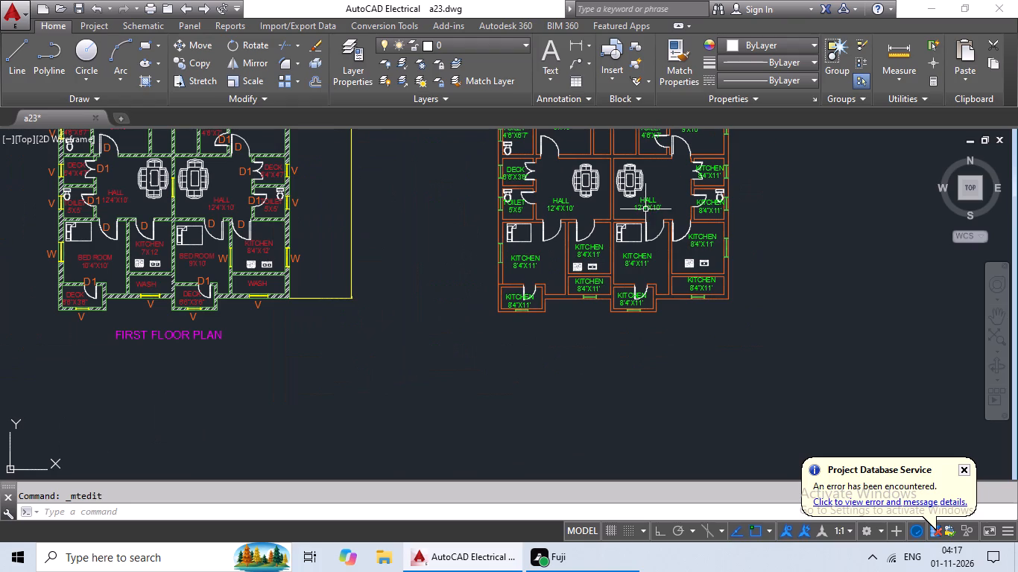
middle_click_drag(645, 209, 584, 245)
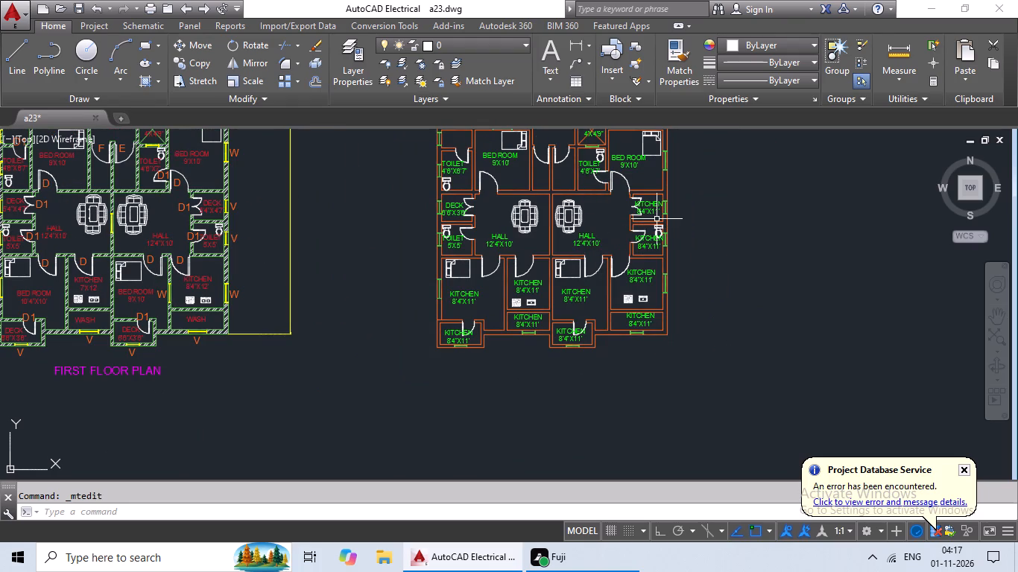
scroll(206, 200, "up", 3)
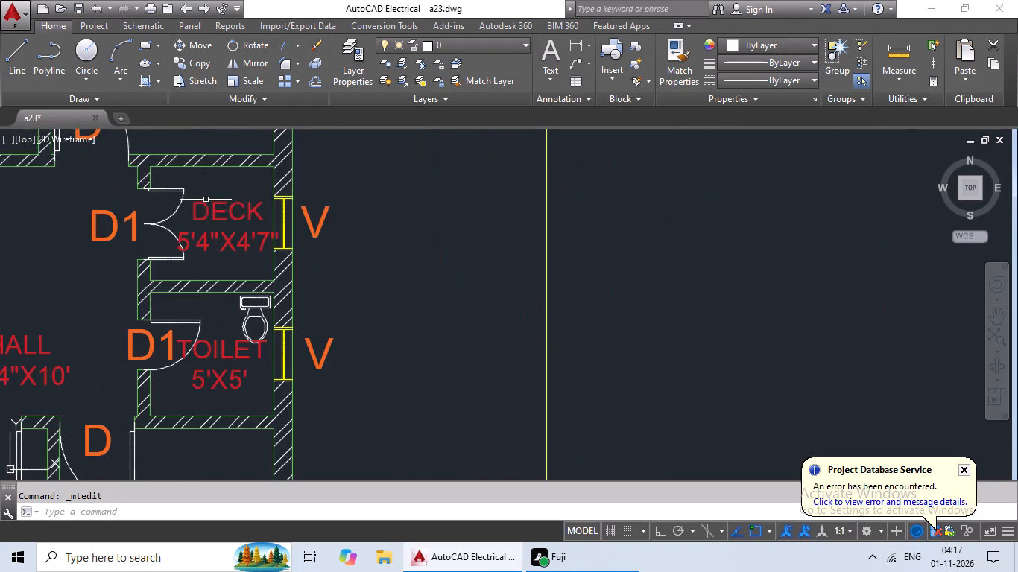
middle_click_drag(193, 235, 614, 257)
scroll(569, 270, "down", 2)
middle_click_drag(493, 292, 633, 292)
scroll(526, 290, "down", 1)
middle_click_drag(566, 279, 312, 285)
scroll(660, 285, "up", 4)
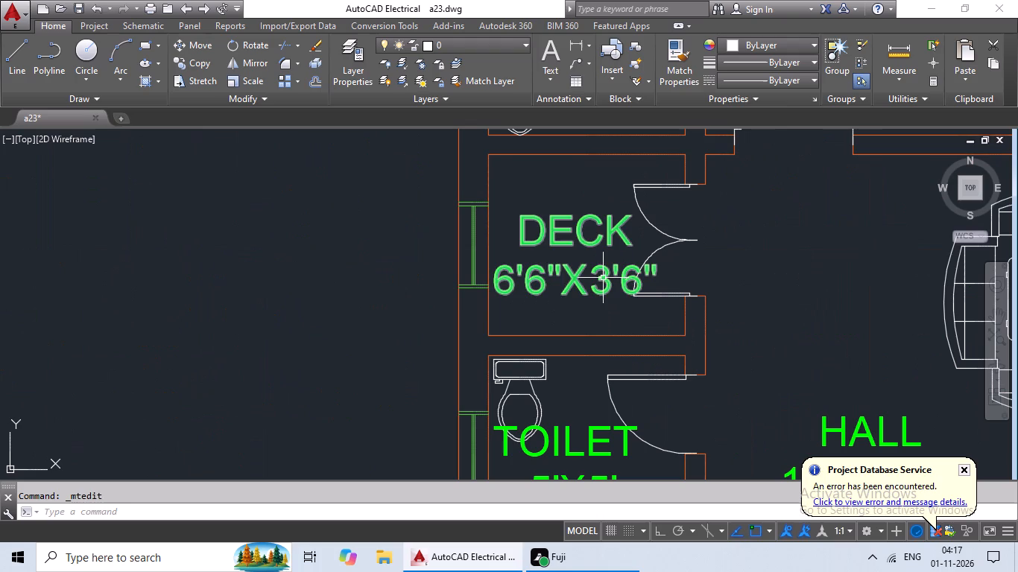
double_click(601, 277)
left_click(676, 272)
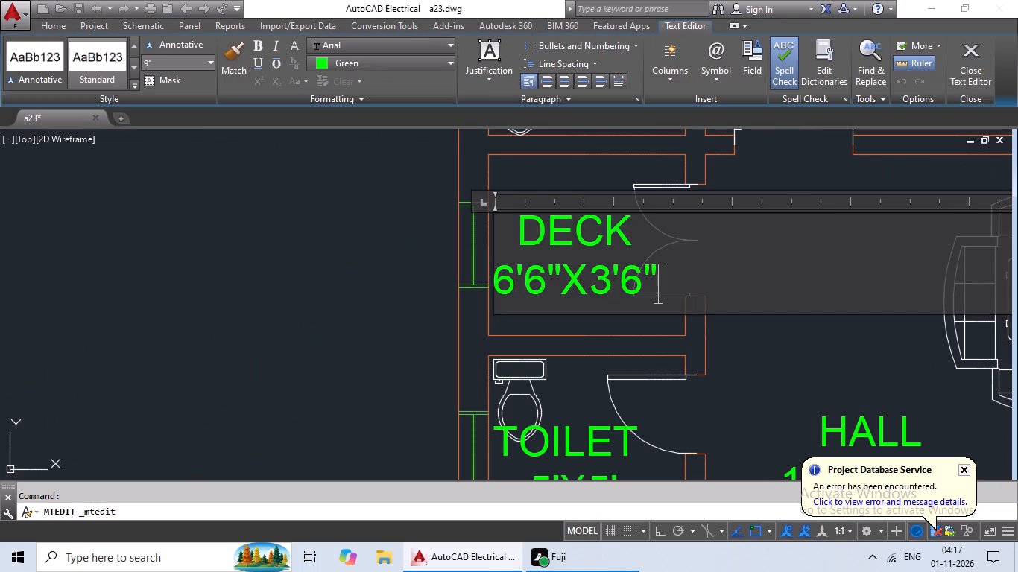
key("BackSpace")
key("BackSpace")
key("BackSpace")
key("BackSpace")
key("BackSpace")
key("BackSpace")
key("BackSpace")
key("BackSpace")
key("BackSpace")
key("BackSpace")
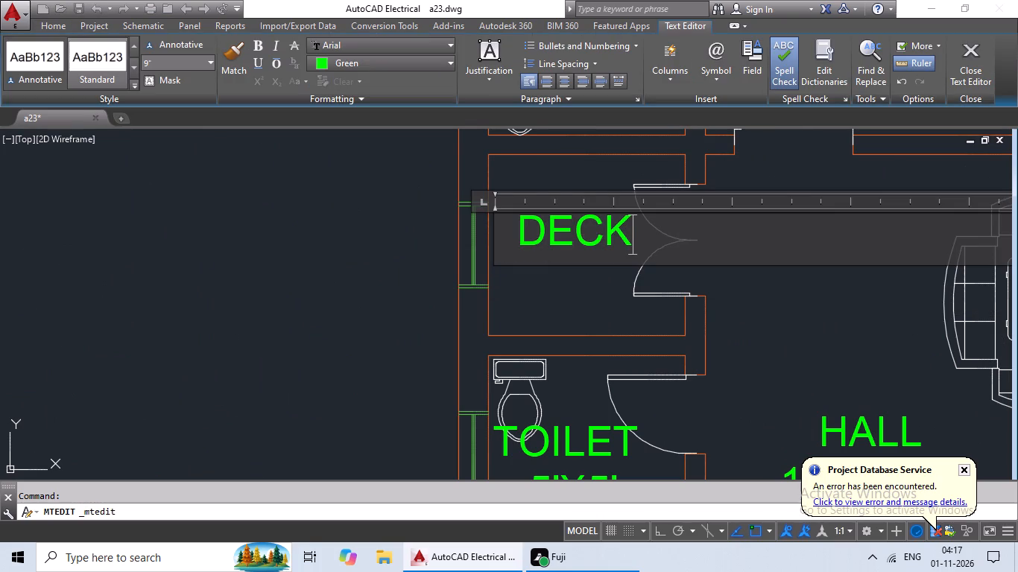
key("Return")
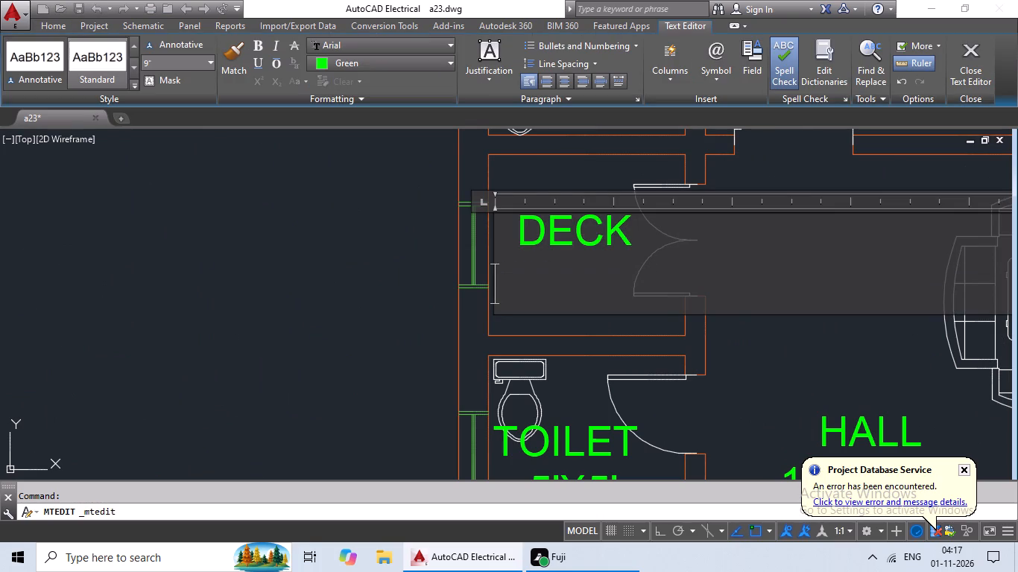
key("5")
type("'4\"")
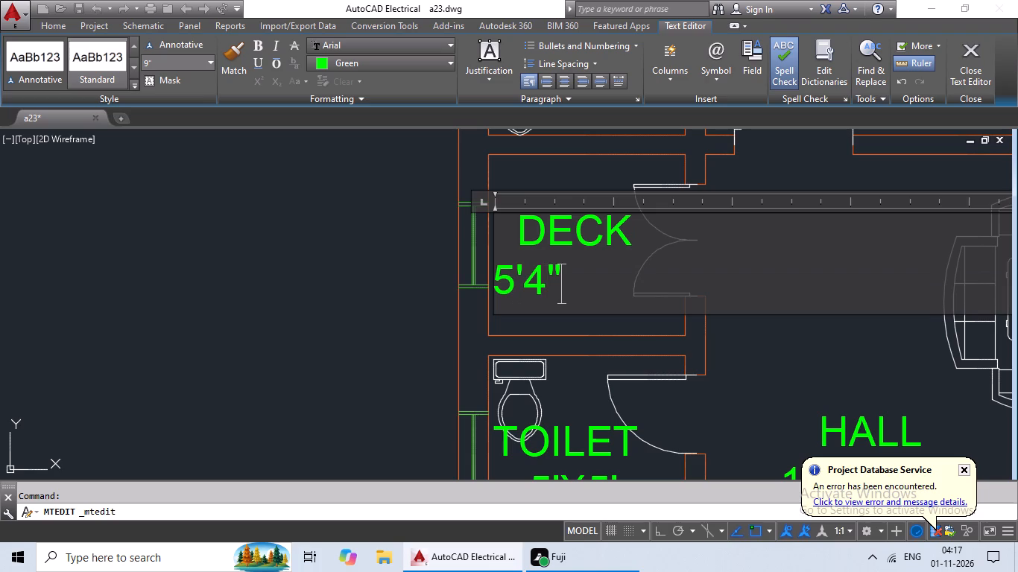
key("shift+x")
scroll(678, 271, "down", 2)
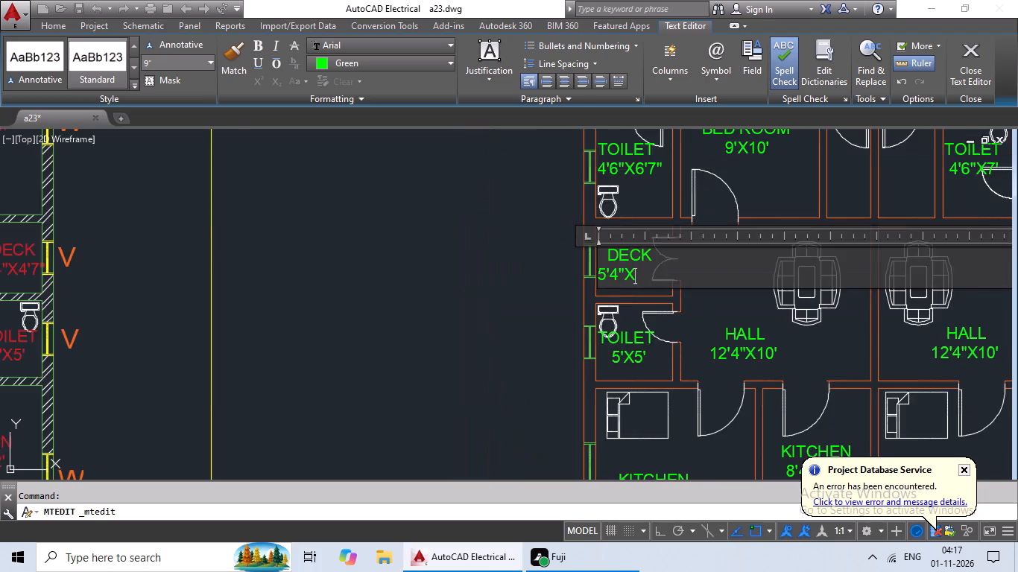
scroll(657, 270, "down", 2)
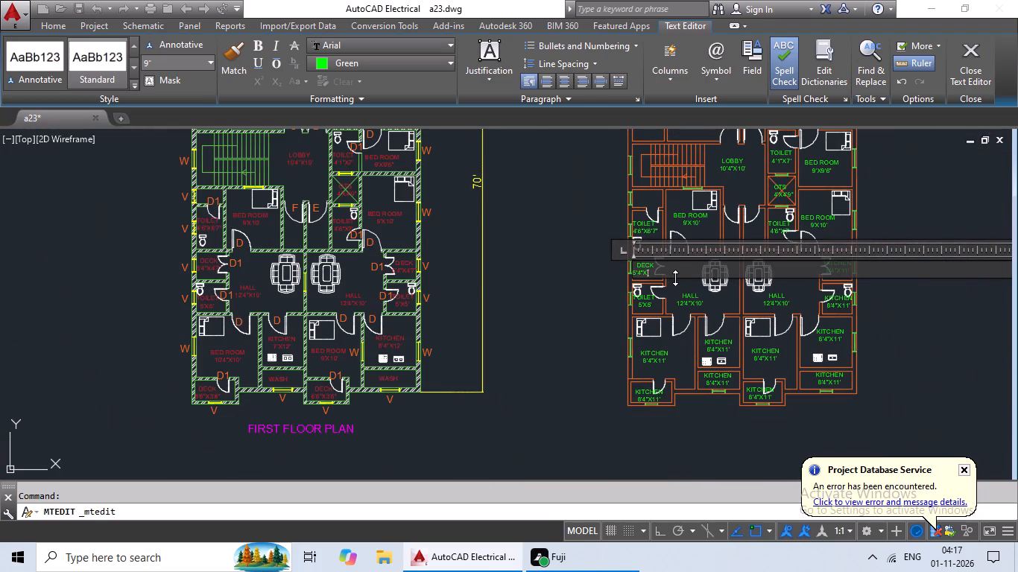
scroll(677, 279, "up", 5)
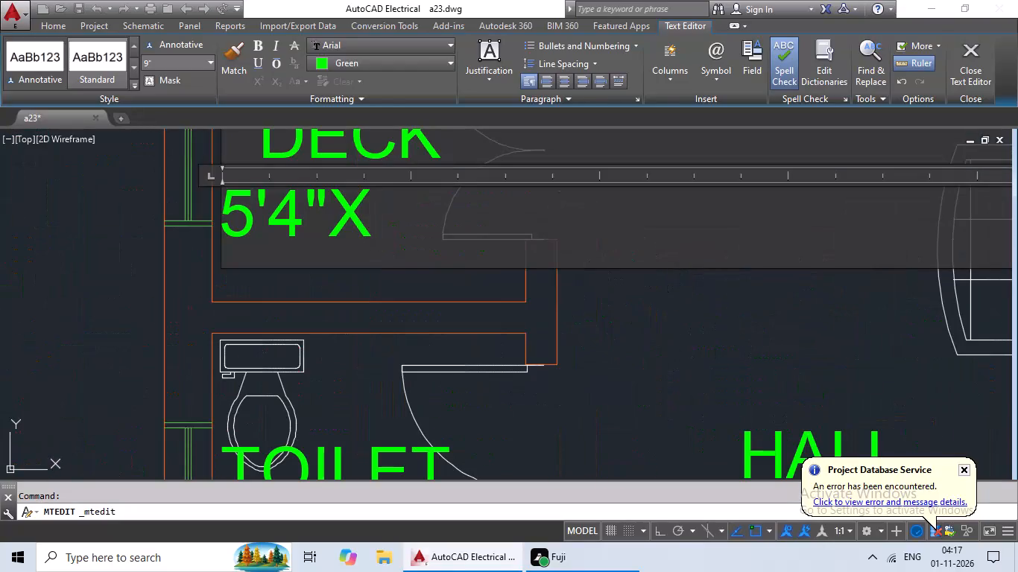
type("4'7\"")
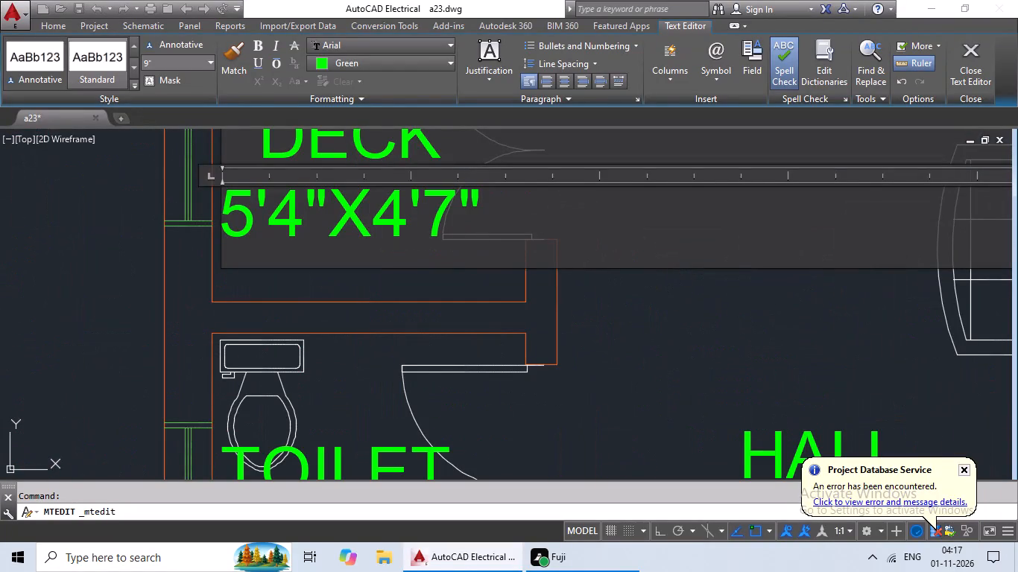
left_click_drag(608, 321, 618, 333)
Set the size line of the TOILET label directly above the 5'4"X4'7" deck to 5'4"X6'7".
scroll(654, 333, "down", 5)
middle_click_drag(685, 324, 540, 340)
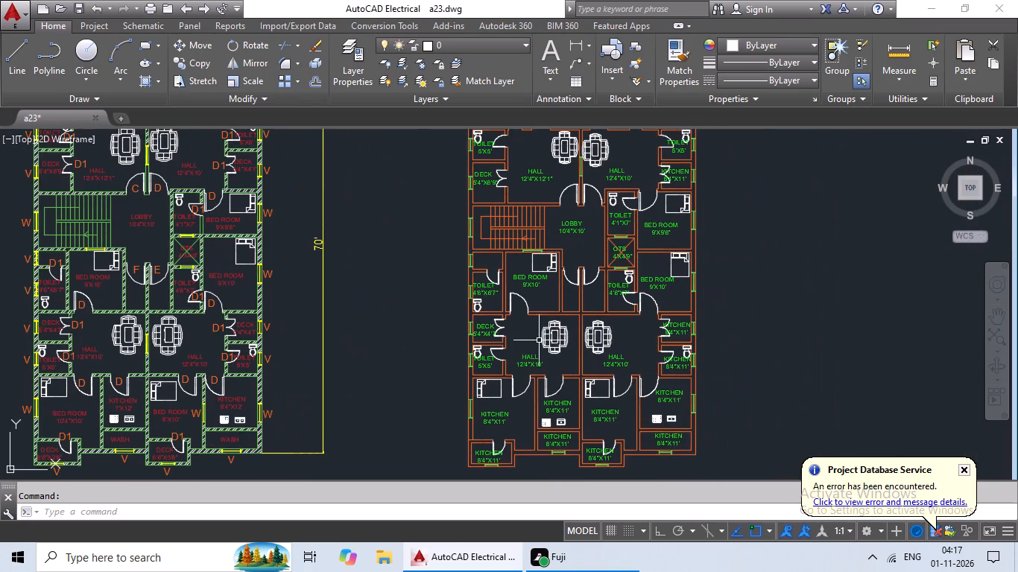
middle_click_drag(614, 313, 572, 320)
middle_click_drag(436, 321, 604, 314)
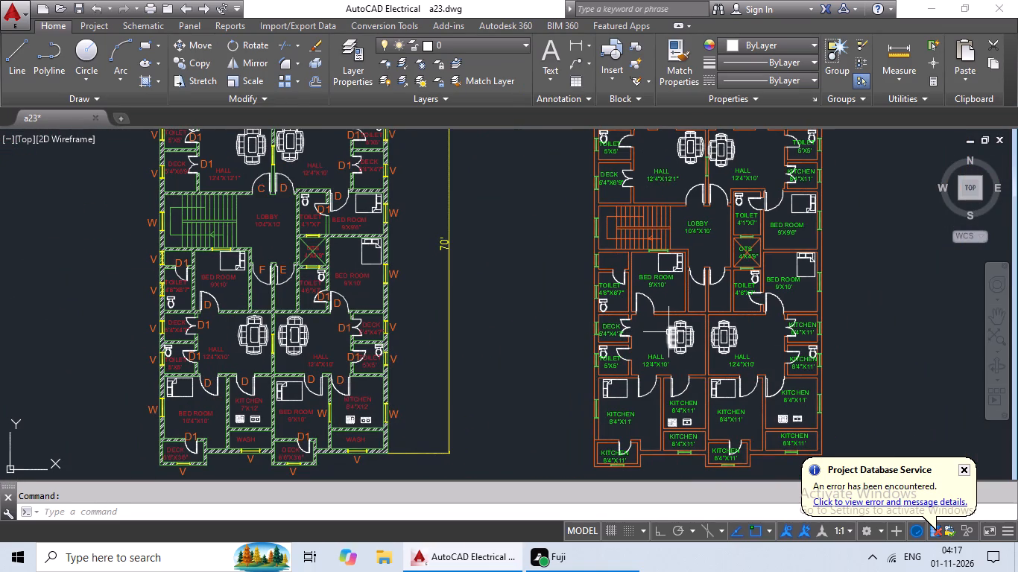
scroll(614, 289, "up", 2)
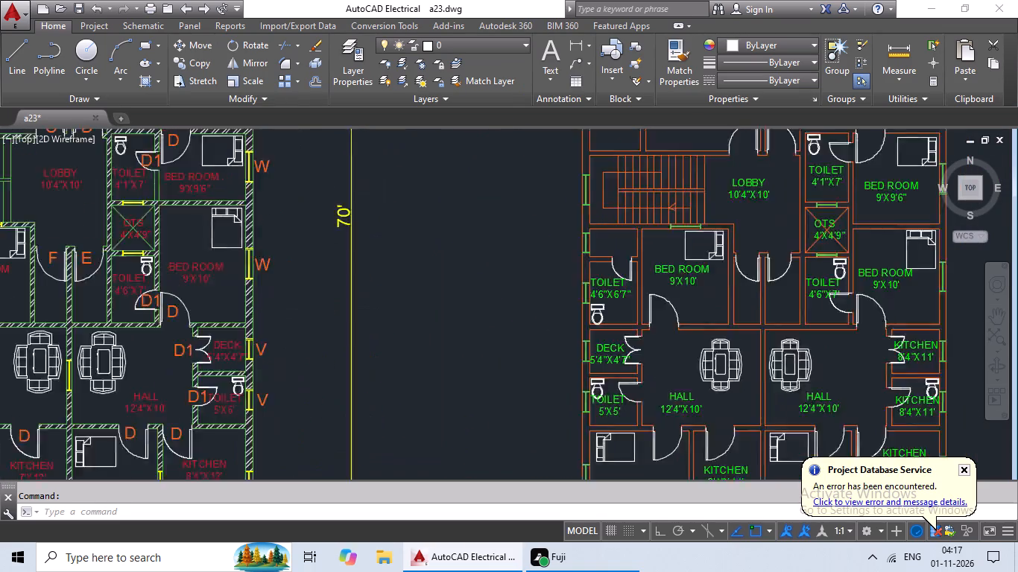
scroll(614, 289, "up", 2)
double_click(620, 302)
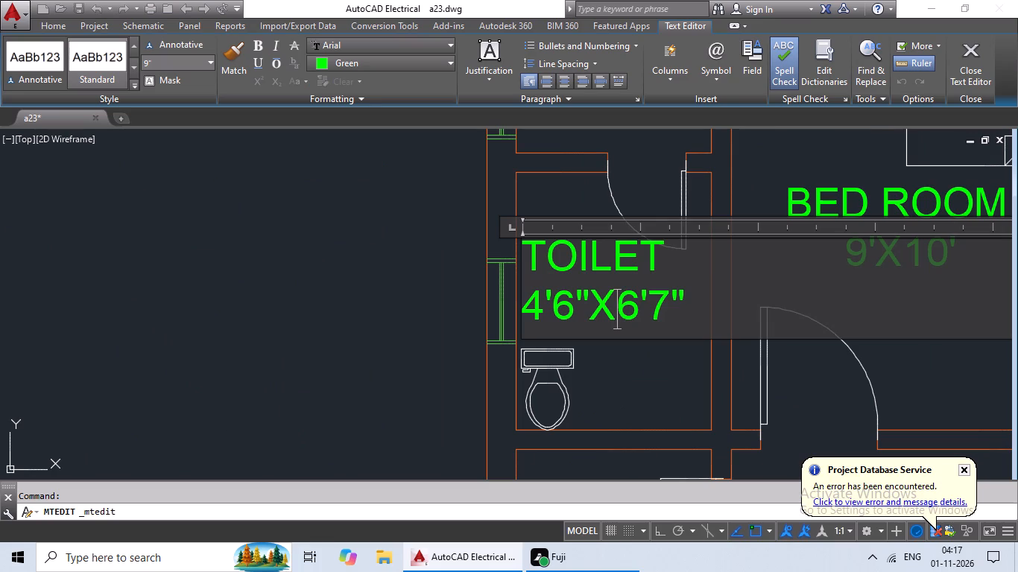
left_click(551, 308)
left_click(686, 304)
key("BackSpace")
key("BackSpace")
key("BackSpace")
key("BackSpace")
key("BackSpace")
key("BackSpace")
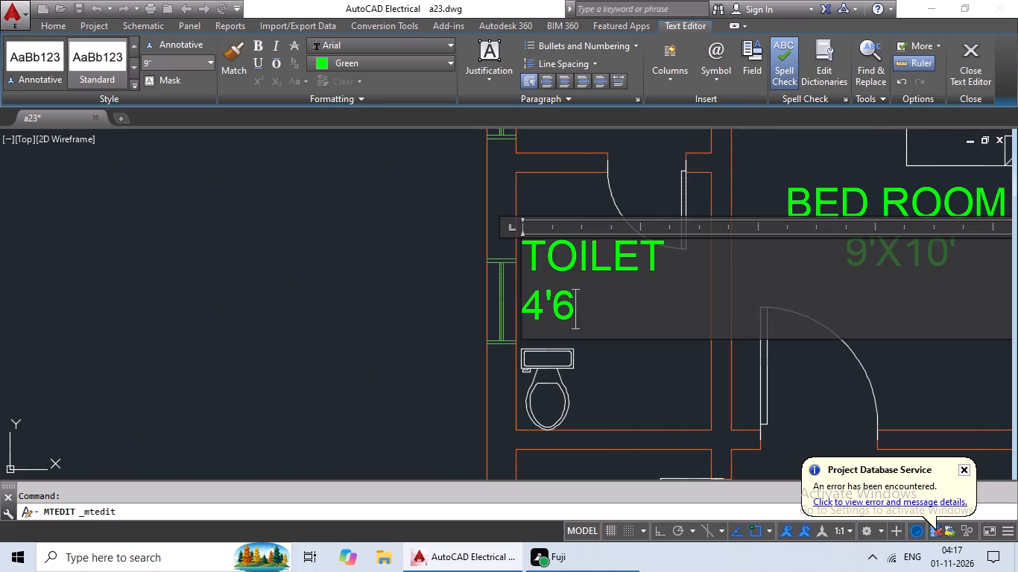
key("BackSpace")
key("BackSpace")
key("BackSpace")
type("5'4\"X")
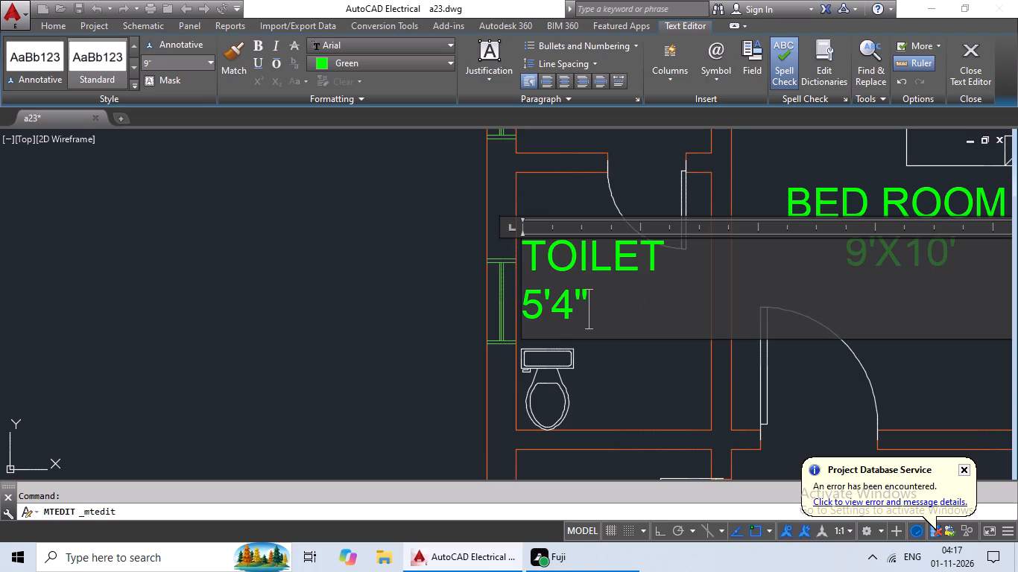
type("6'7\"")
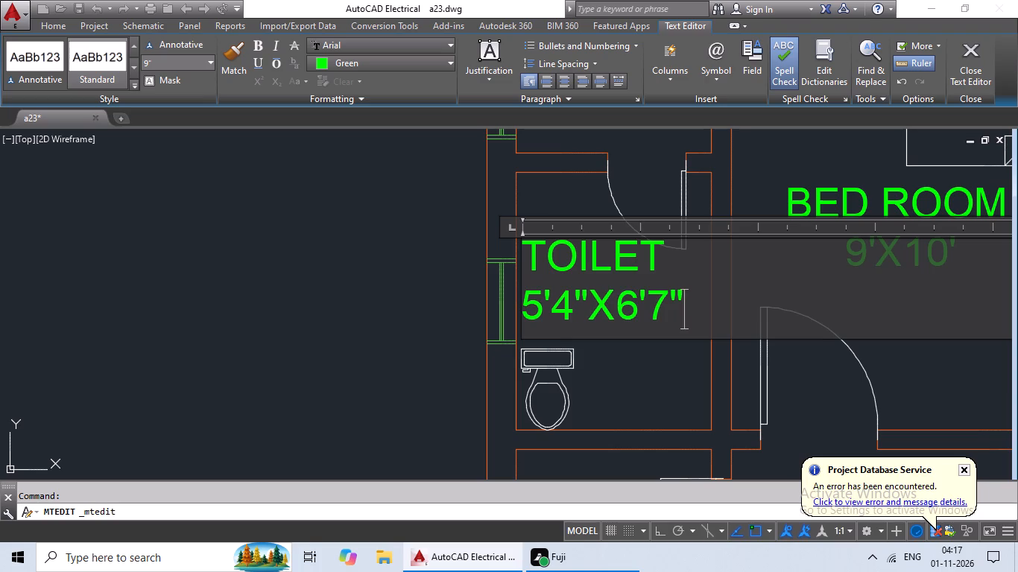
left_click(646, 374)
Change the KITCHEN label in the double-door room beside the second 12'4"X10' lower hall to DECK over 5'4"X6'7", indented two and one spaces.
scroll(704, 348, "down", 3)
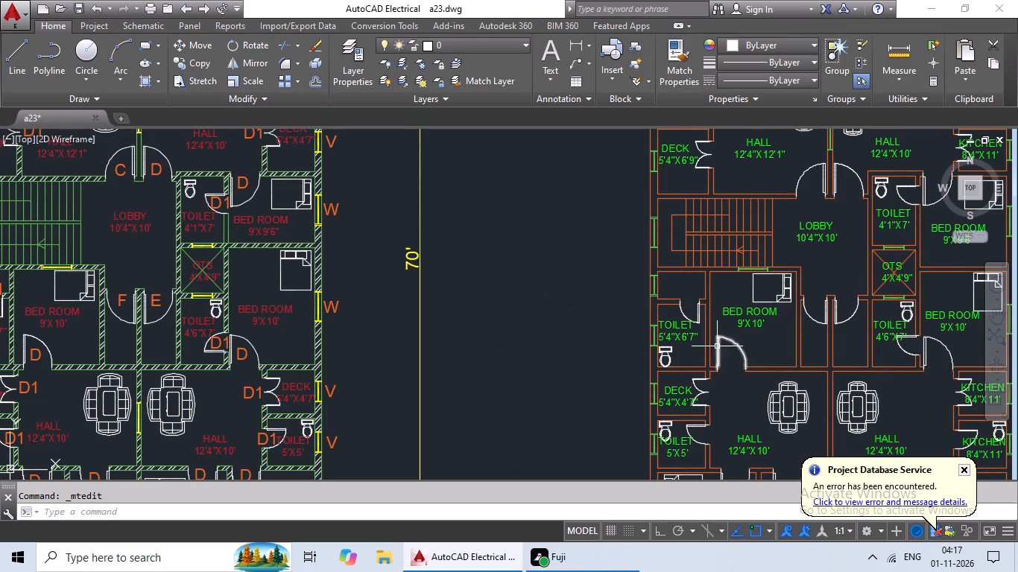
middle_click_drag(726, 347, 888, 323)
middle_click_drag(888, 322, 787, 325)
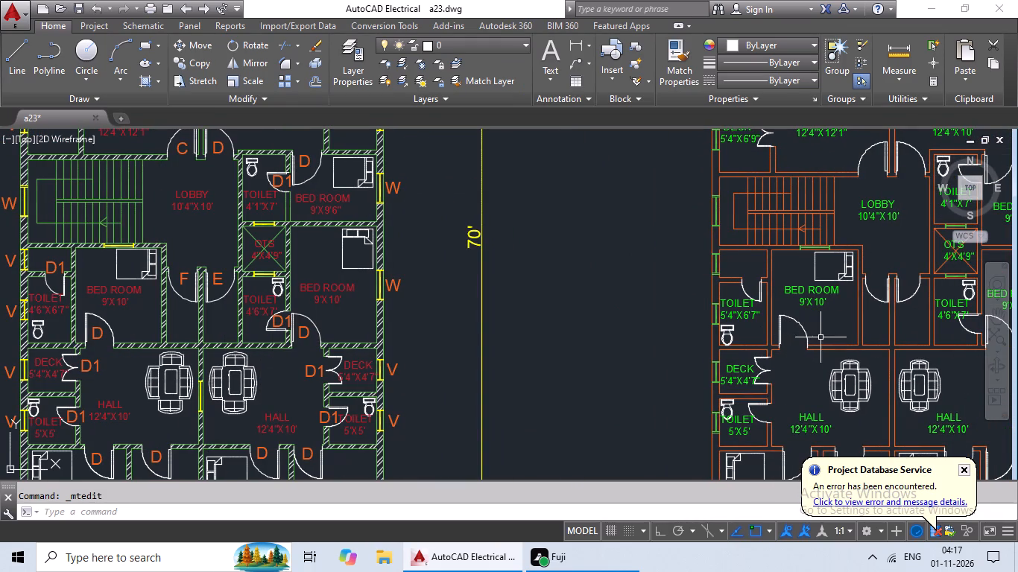
middle_click_drag(831, 337, 755, 310)
scroll(803, 319, "down", 1)
middle_click_drag(848, 337, 756, 318)
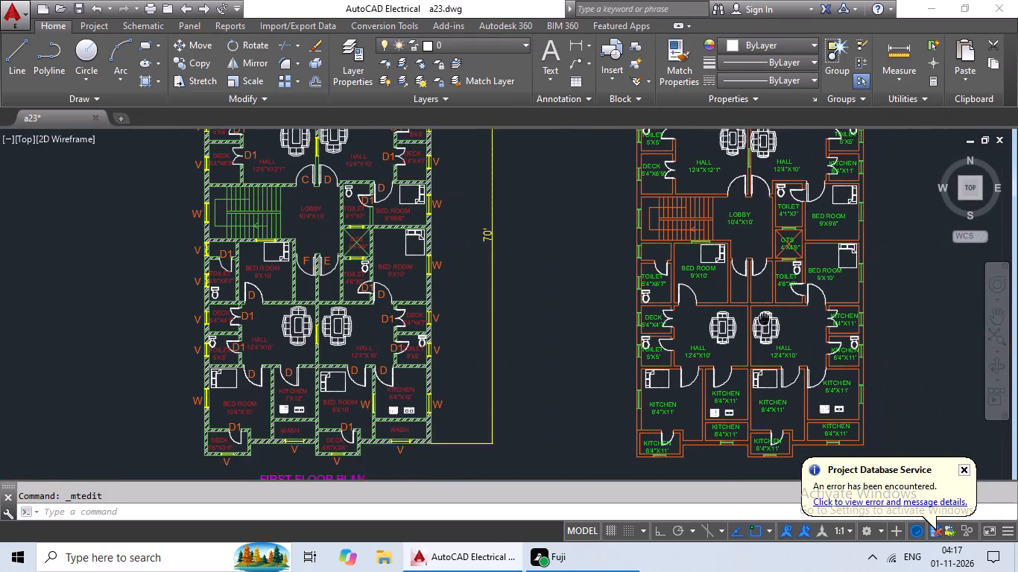
middle_click_drag(756, 318, 756, 318)
middle_click_drag(744, 354, 639, 337)
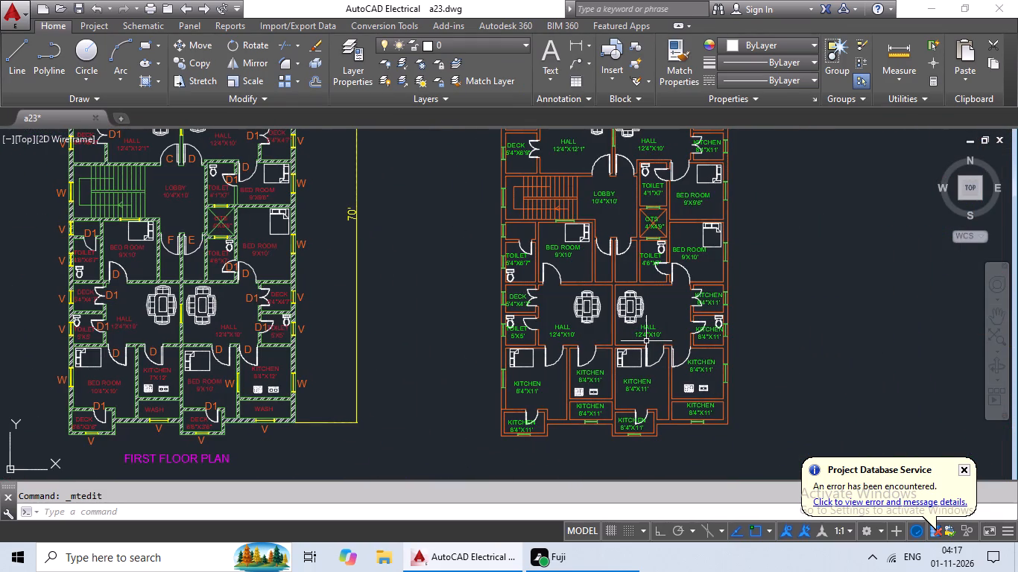
scroll(739, 305, "up", 3)
scroll(676, 293, "down", 3)
middle_click_drag(569, 317, 673, 330)
middle_click_drag(698, 328, 649, 333)
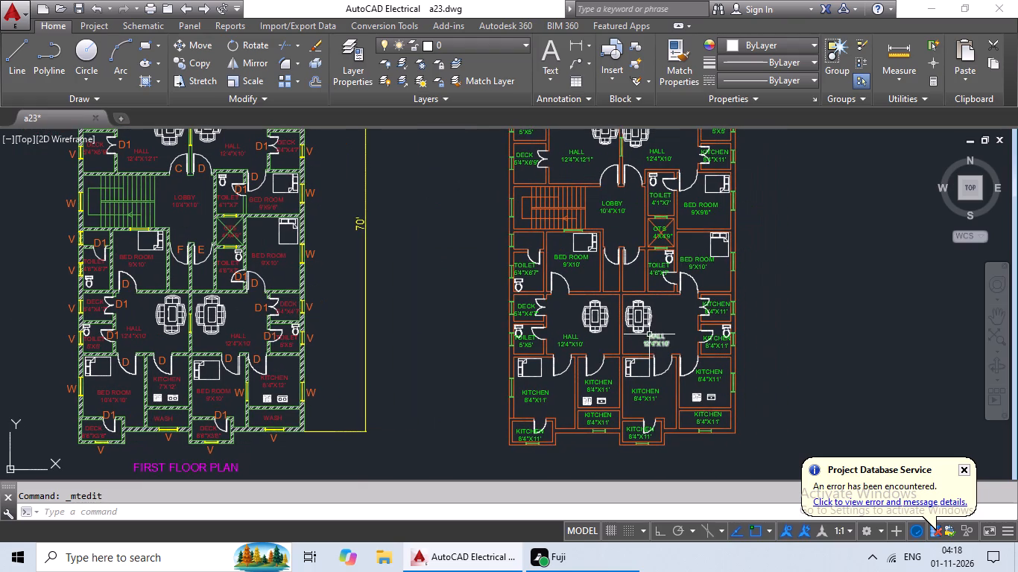
double_click(717, 307)
scroll(717, 307, "up", 4)
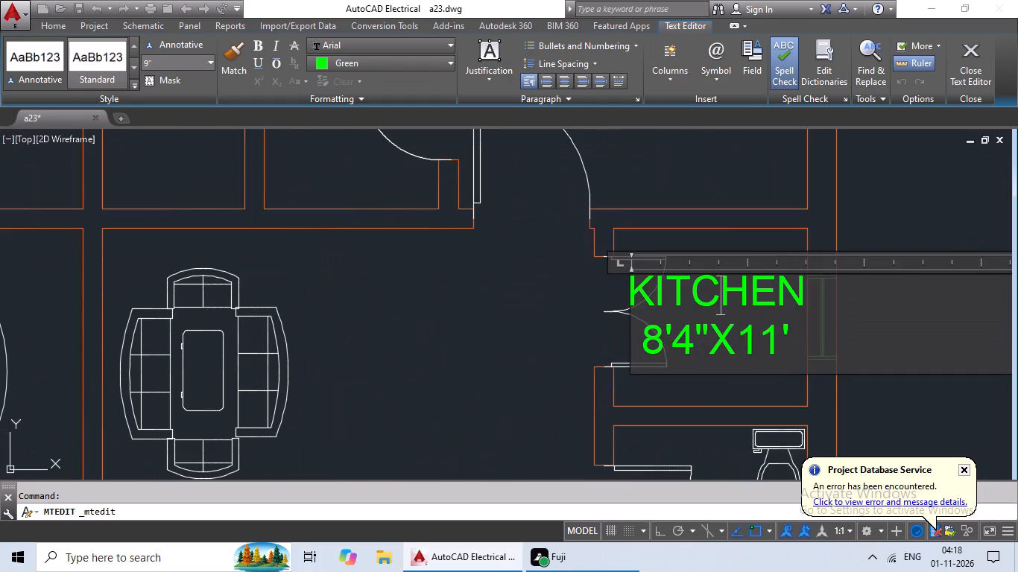
left_click(830, 362)
key("BackSpace")
key("BackSpace")
key("BackSpace")
key("BackSpace")
key("BackSpace")
key("BackSpace")
key("BackSpace")
key("BackSpace")
key("BackSpace")
key("BackSpace")
key("BackSpace")
key("BackSpace")
key("BackSpace")
key("BackSpace")
key("BackSpace")
key("BackSpace")
key("BackSpace")
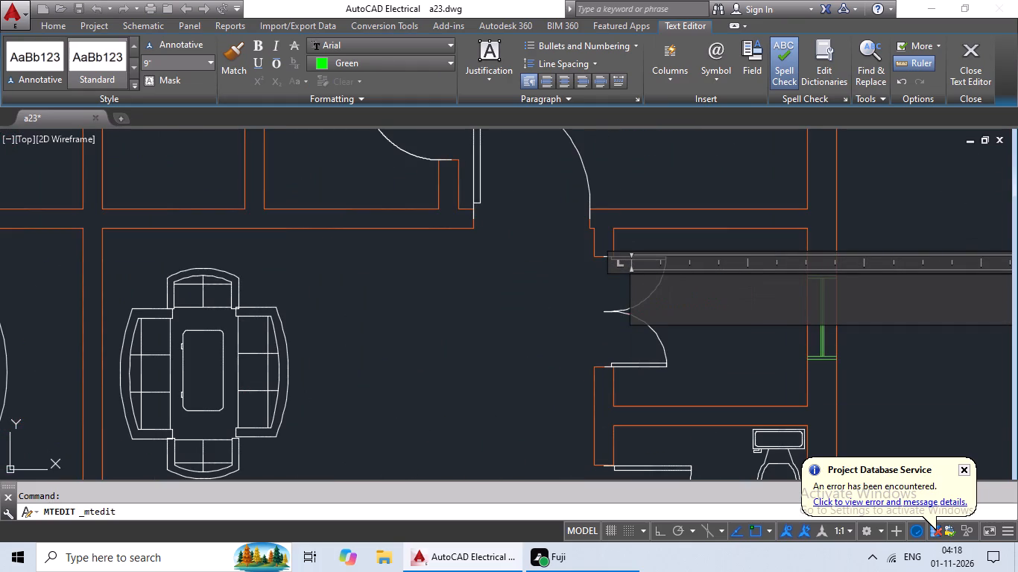
type("DEC")
key("shift+k")
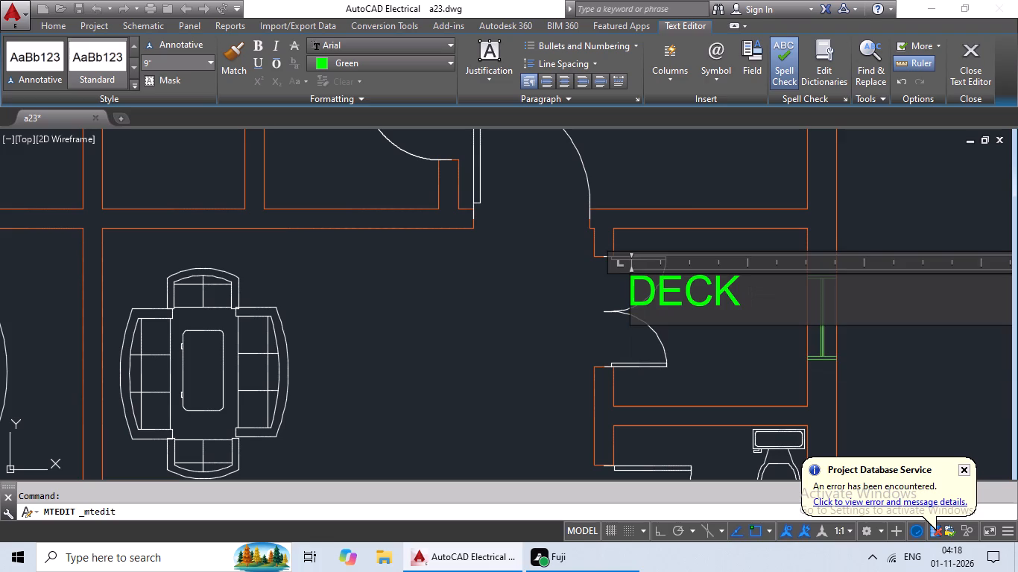
key("Return")
type("5'4")
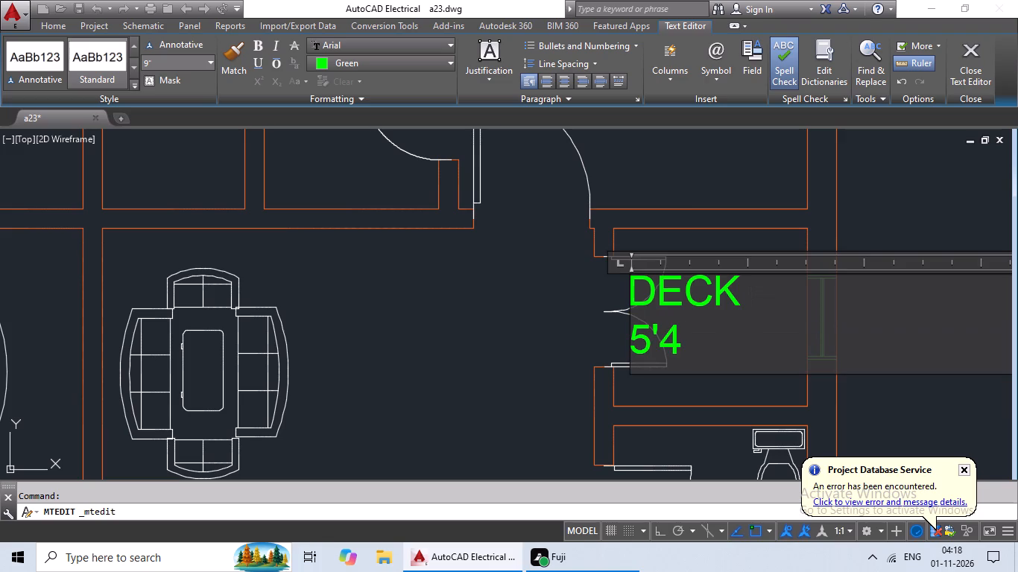
type("\"X")
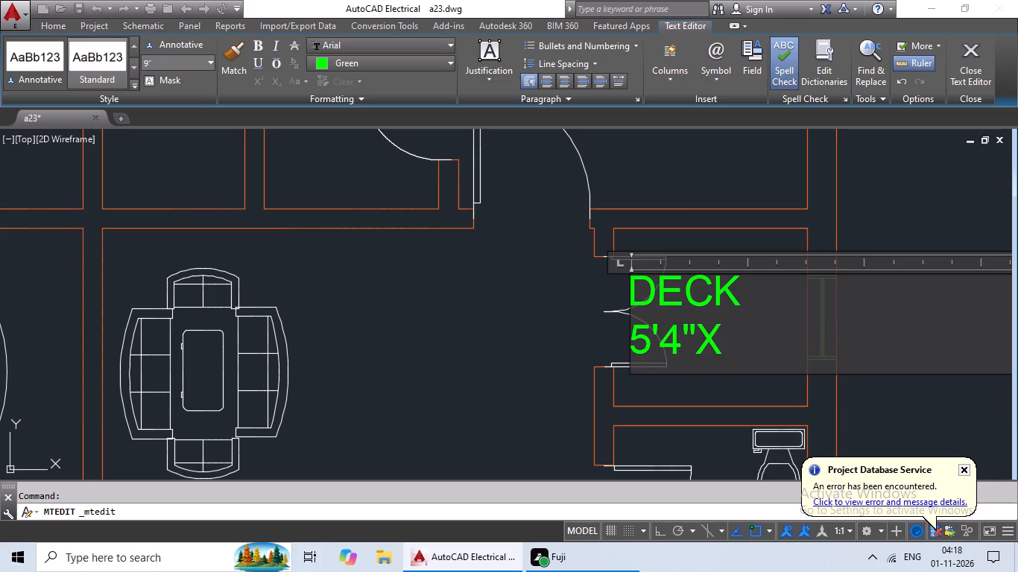
type("6'7\"")
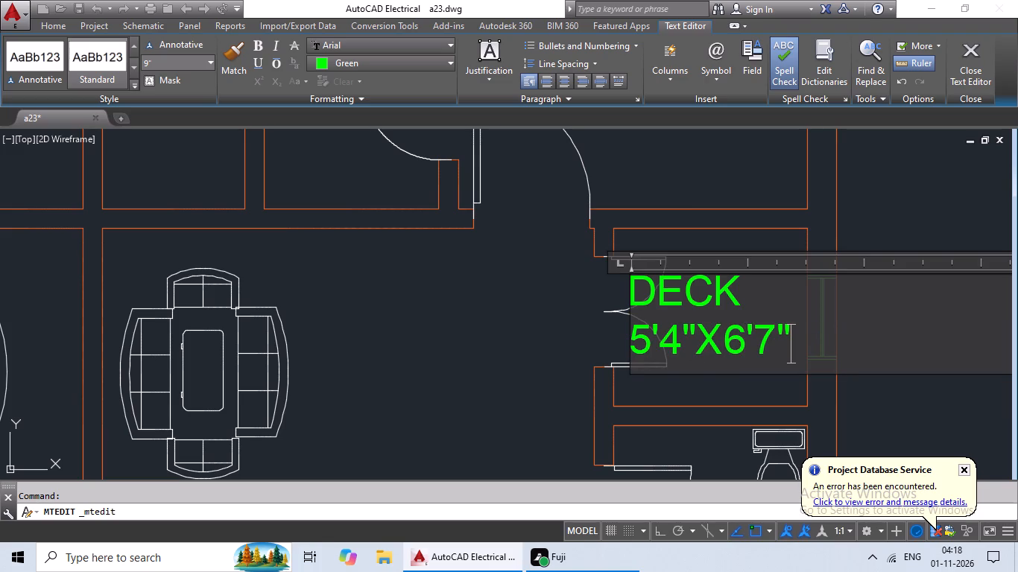
left_click(642, 296)
key("space")
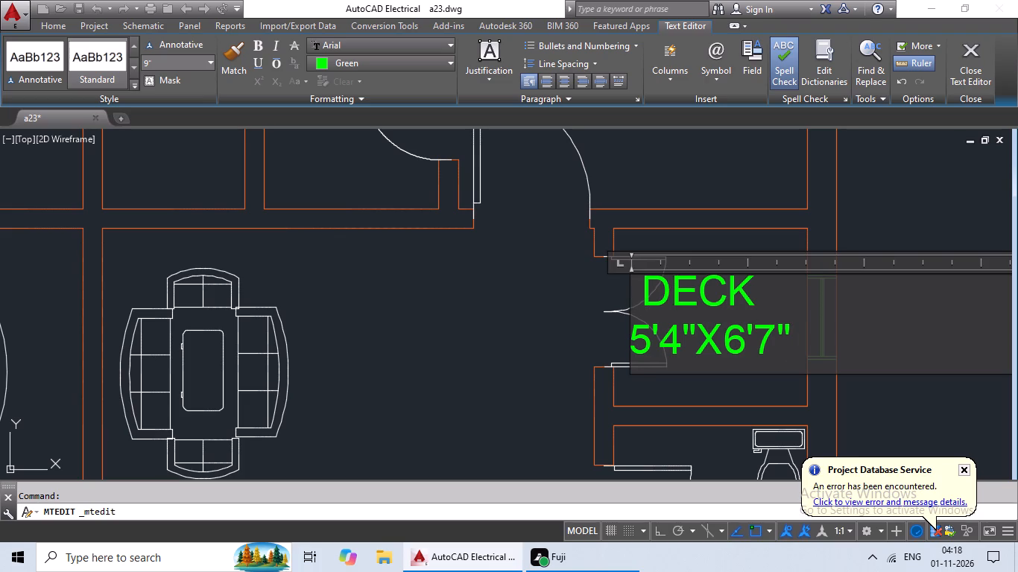
left_click(643, 345)
left_click_drag(637, 347, 629, 352)
key("space")
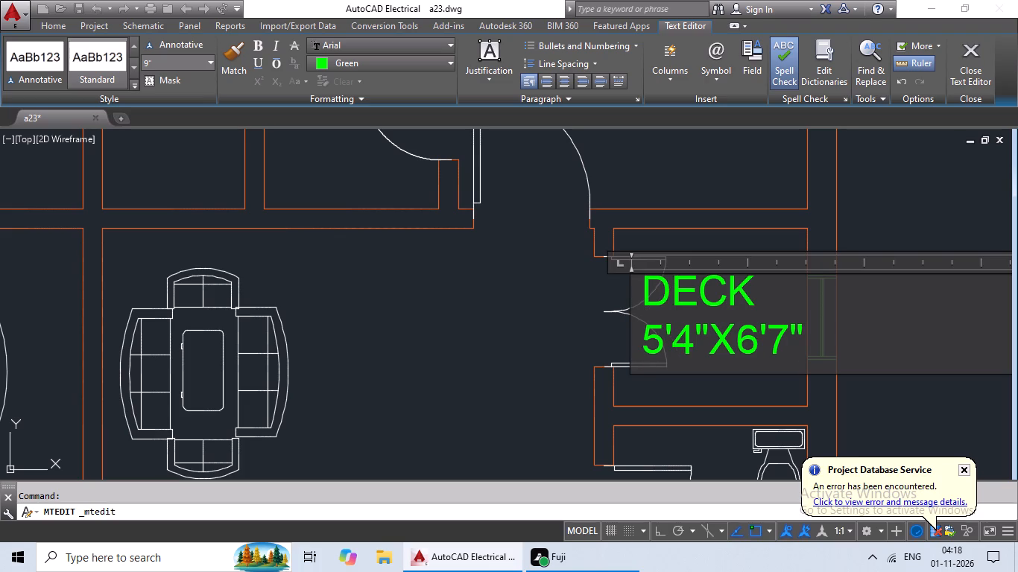
left_click(653, 288)
key("space")
left_click(518, 319)
Change the KITCHEN label in the WC room directly below the 5'4"X6'7" deck to TOILET over 5'X5', indented two and four spaces.
scroll(531, 325, "down", 3)
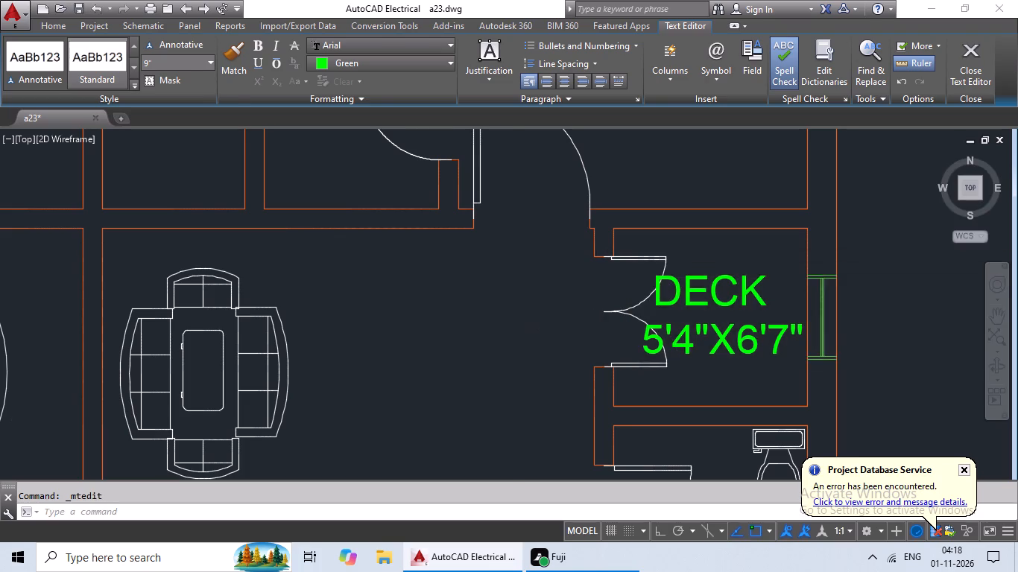
scroll(525, 352, "down", 1)
middle_click_drag(533, 352, 596, 305)
middle_click_drag(558, 338, 746, 300)
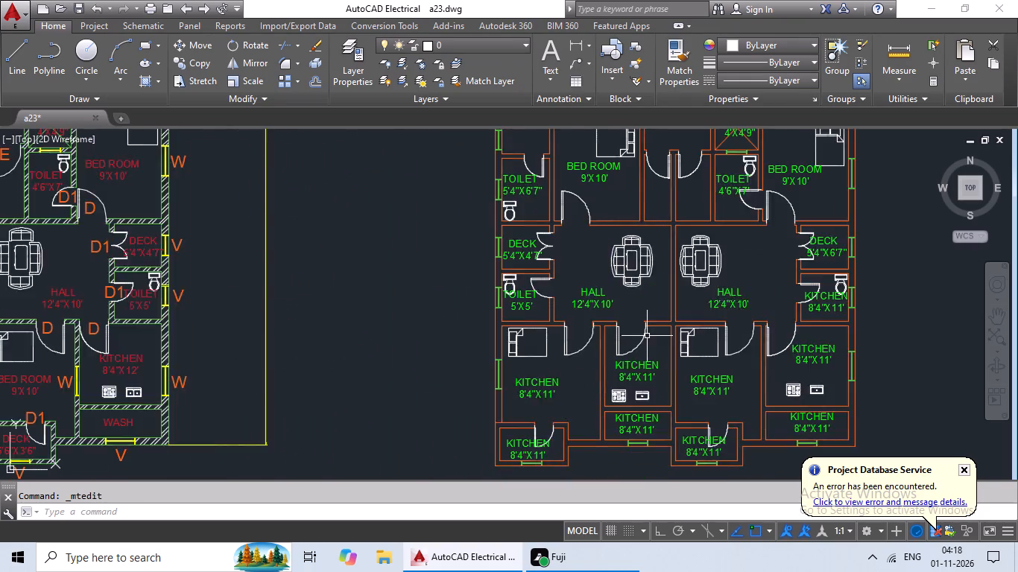
scroll(647, 336, "down", 1)
middle_click_drag(686, 315, 538, 319)
scroll(625, 324, "up", 5)
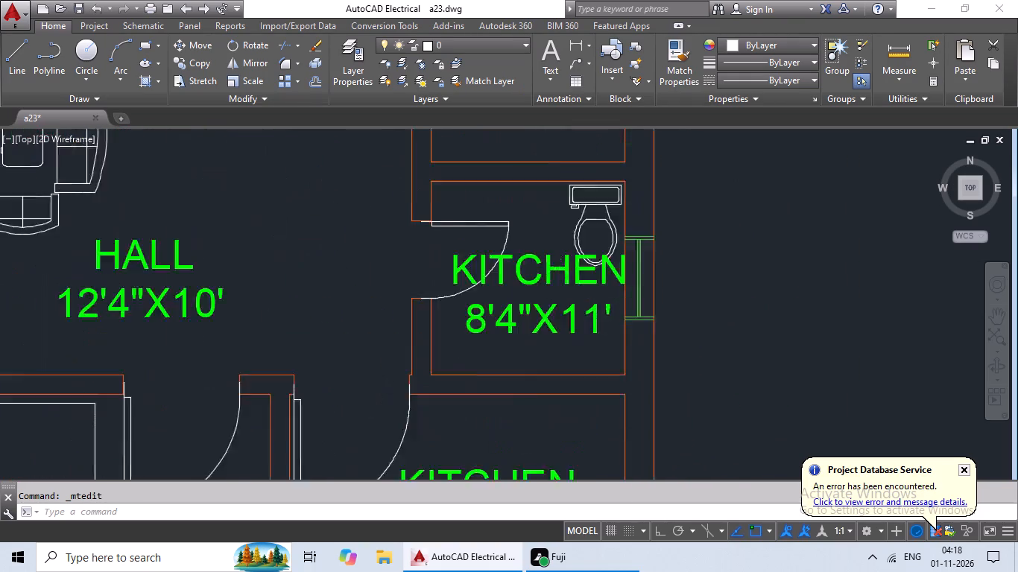
double_click(484, 249)
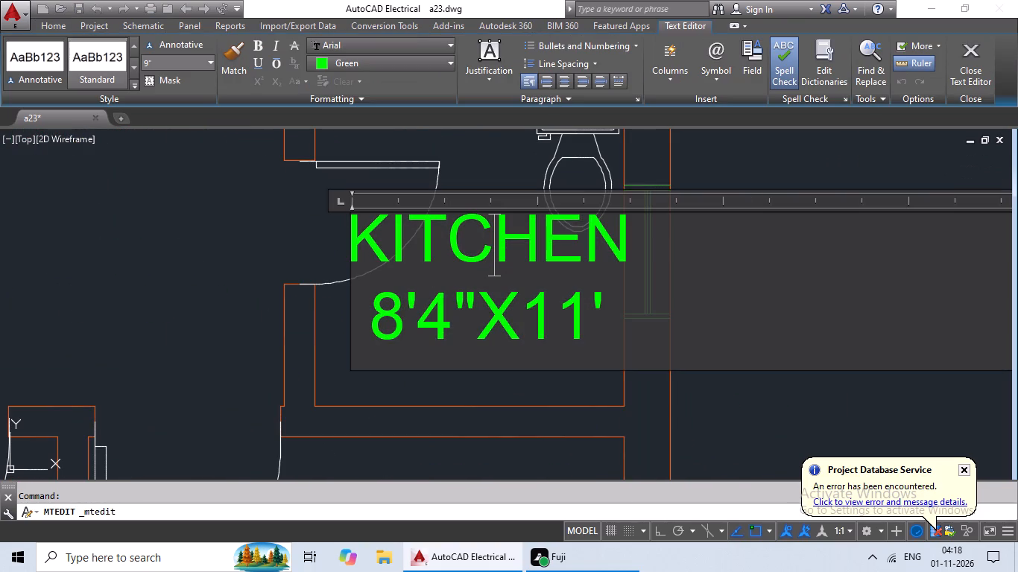
left_click(620, 328)
key("BackSpace")
key("BackSpace")
key("BackSpace")
key("BackSpace")
key("BackSpace")
key("BackSpace")
key("BackSpace")
key("BackSpace")
key("BackSpace")
key("BackSpace")
key("BackSpace")
key("BackSpace")
key("BackSpace")
key("BackSpace")
key("BackSpace")
key("BackSpace")
key("BackSpace")
type("TOL")
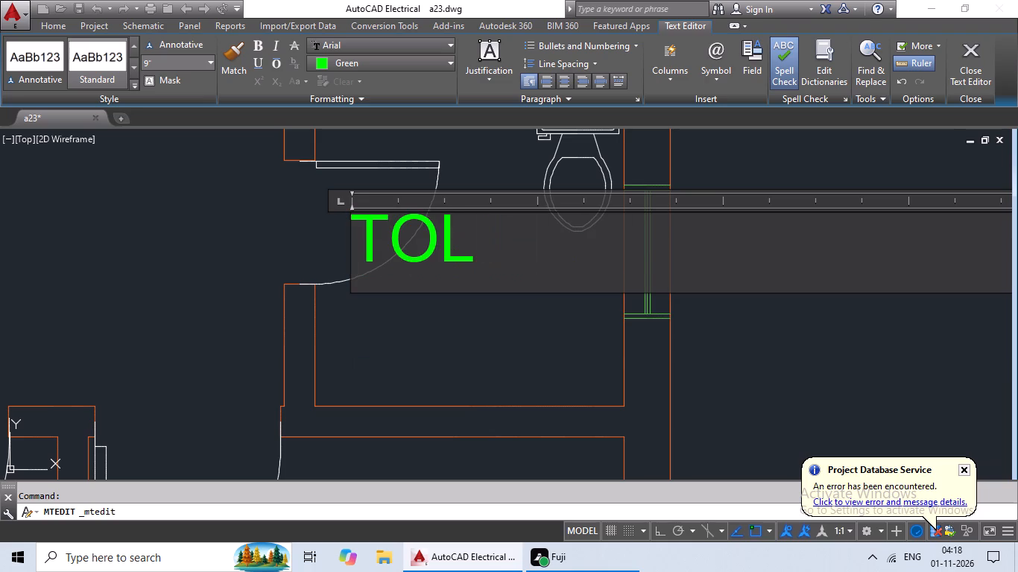
key("BackSpace")
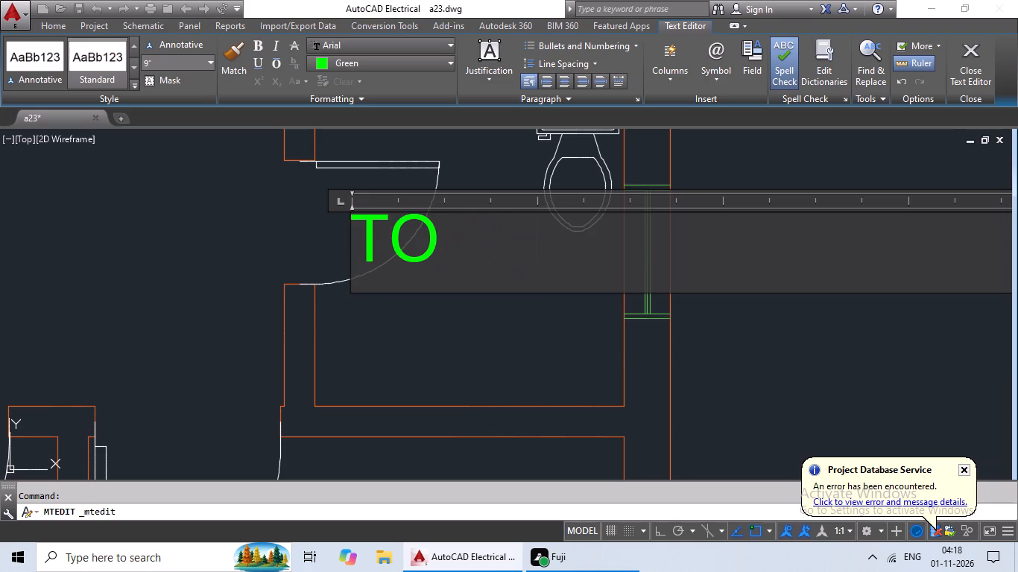
type("ILET")
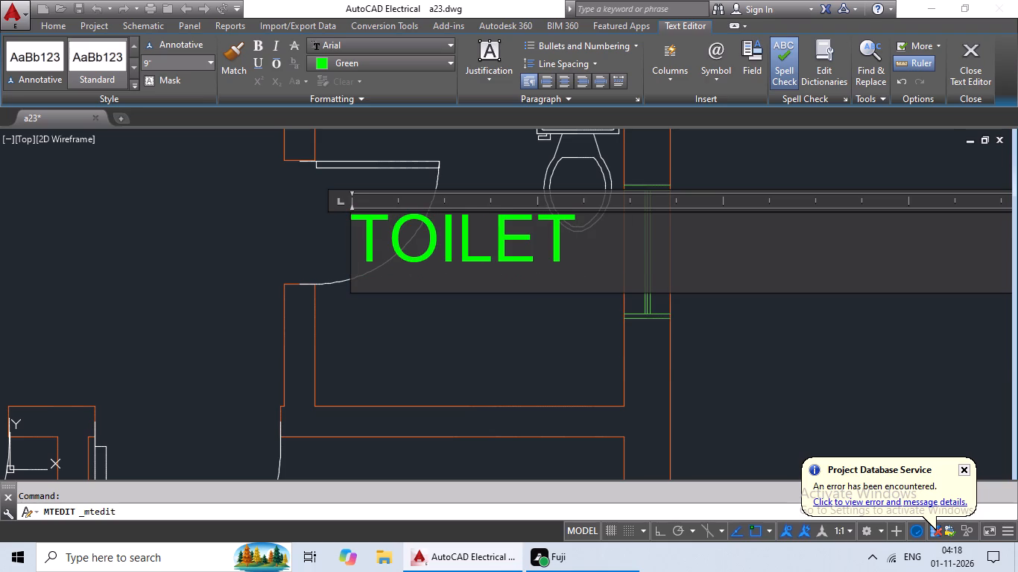
key("Return")
key("5")
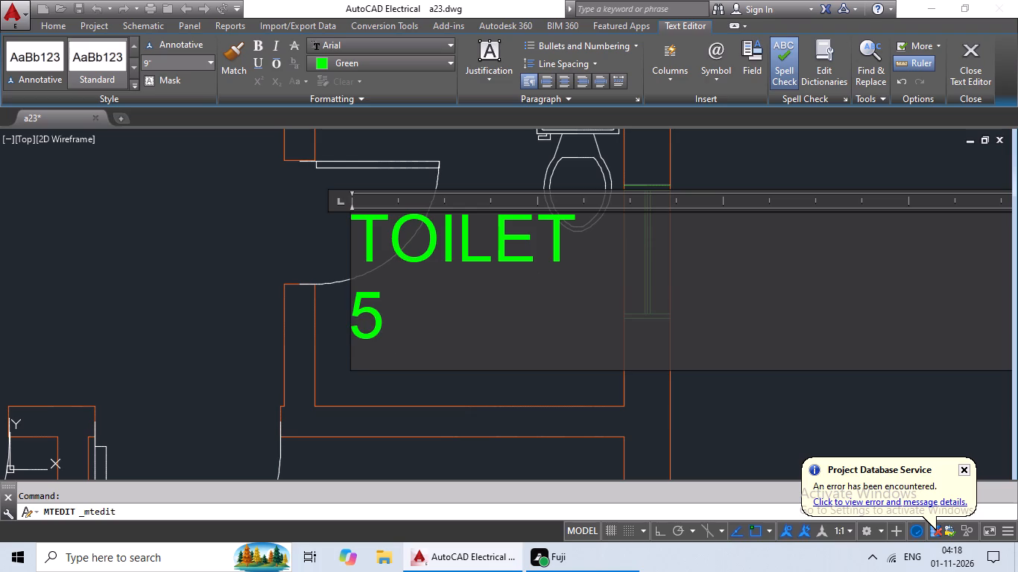
key("apostrophe")
type("X5'")
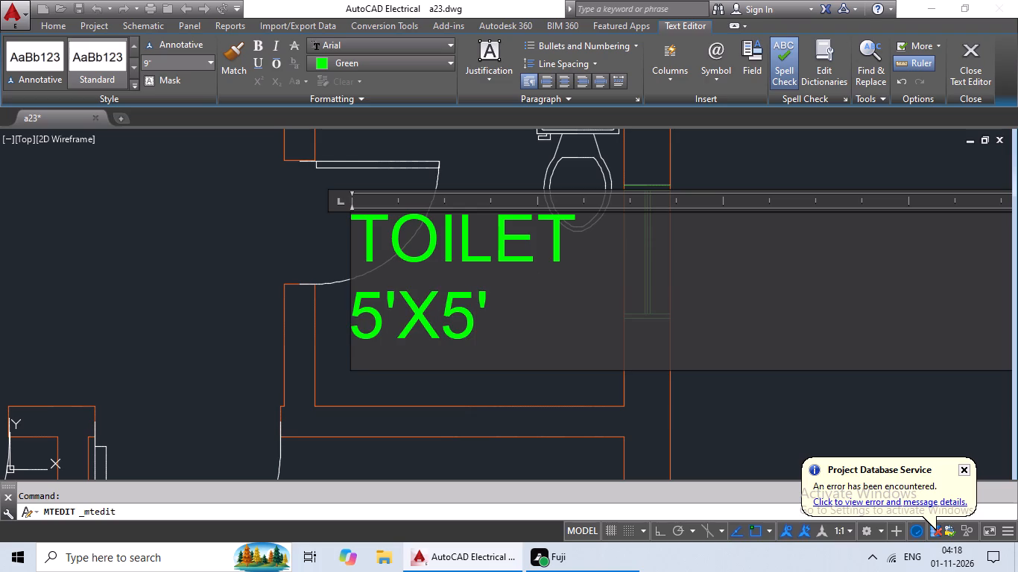
left_click(367, 235)
key("space")
key("space")
left_click(358, 314)
key("space")
key("space")
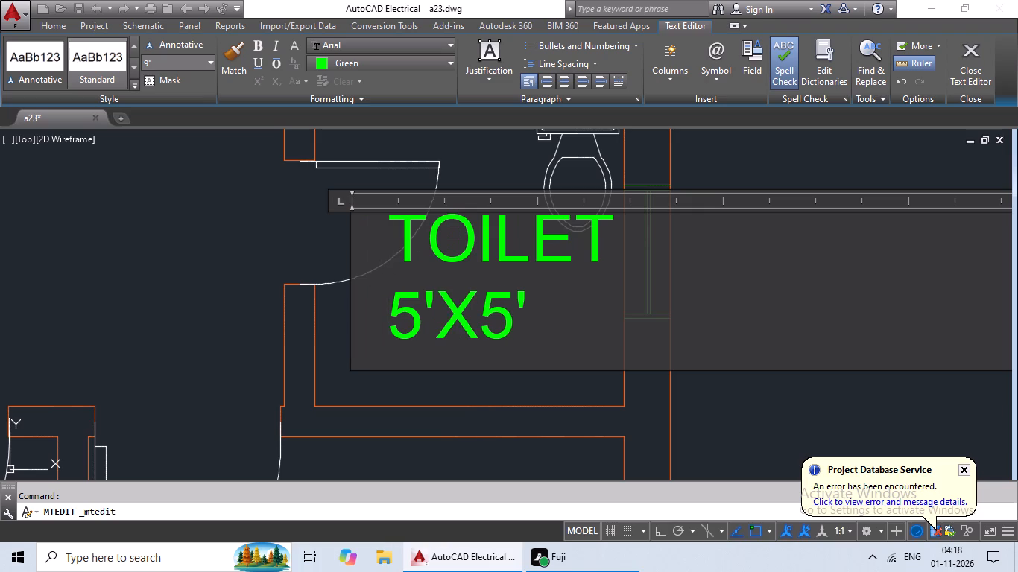
key("space")
key("space")
left_click(172, 253)
Compare the bottom-row bedroom, kitchen, wash and deck labels of the first floor plan with the KITCHEN placeholders in the copied plan.
scroll(209, 261, "down", 3)
middle_click_drag(225, 299, 487, 297)
scroll(398, 328, "down", 1)
middle_click_drag(397, 328, 516, 299)
scroll(346, 350, "up", 2)
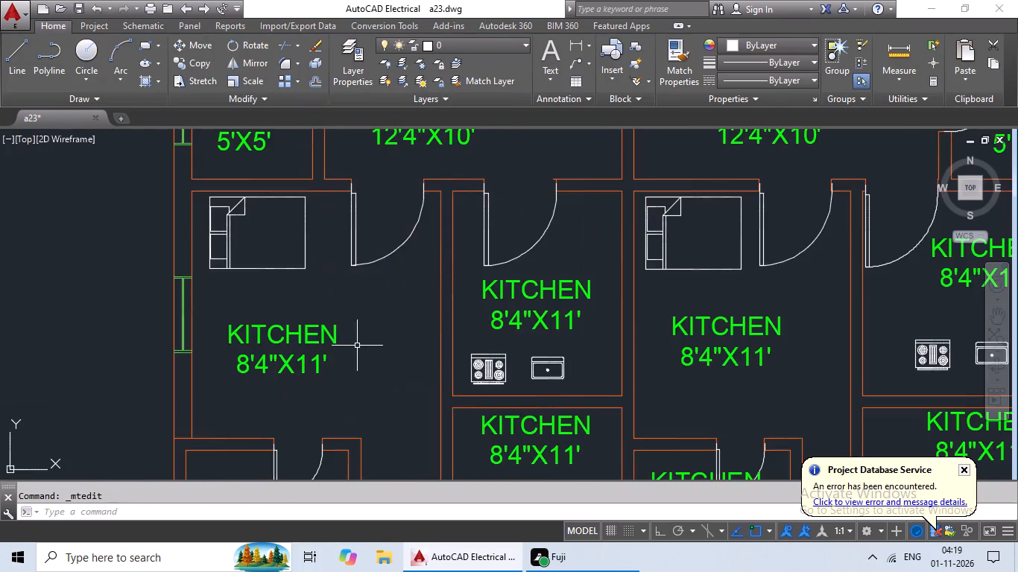
middle_click_drag(360, 343, 425, 246)
scroll(423, 253, "down", 2)
middle_click_drag(420, 267, 382, 294)
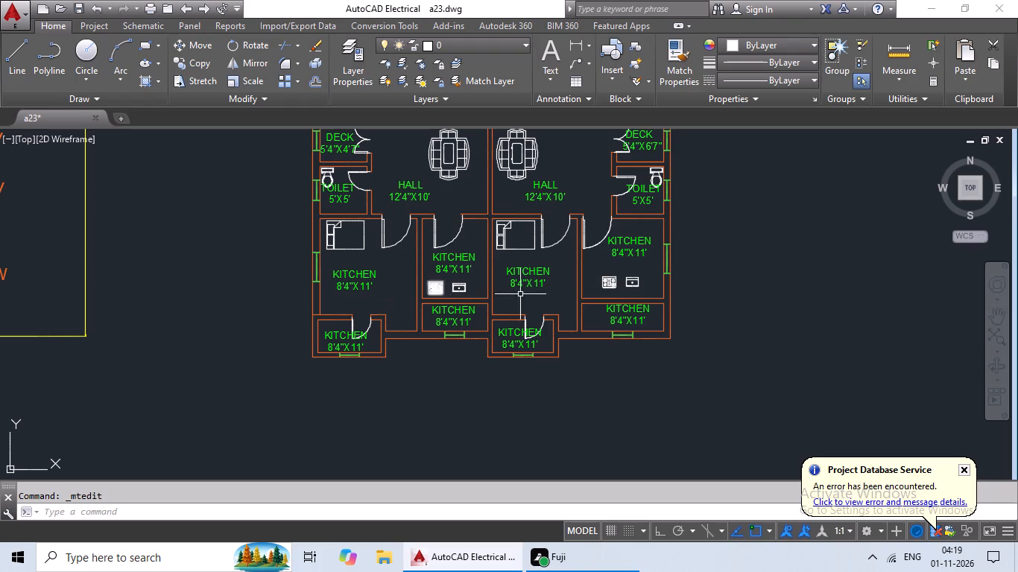
scroll(493, 296, "down", 3)
scroll(277, 282, "up", 3)
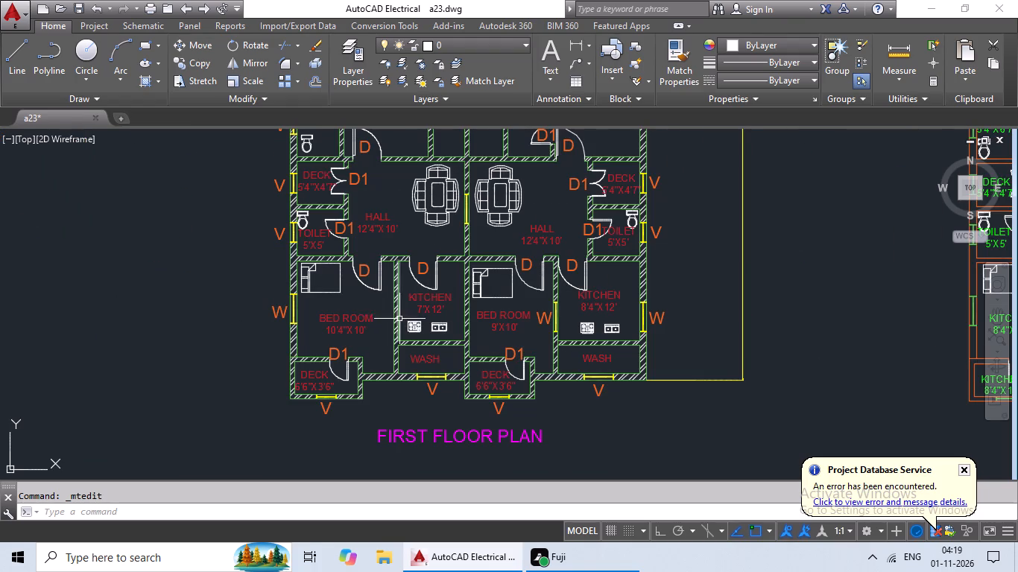
middle_click_drag(399, 319, 292, 331)
middle_click_drag(578, 367, 399, 370)
middle_click_drag(566, 370, 449, 395)
scroll(508, 388, "down", 1)
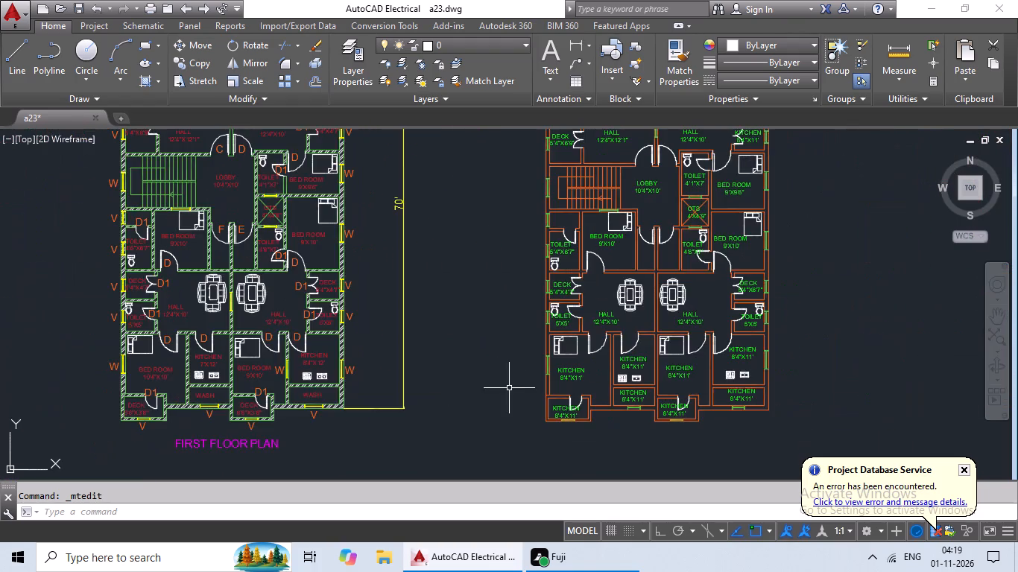
middle_click_drag(526, 387, 405, 388)
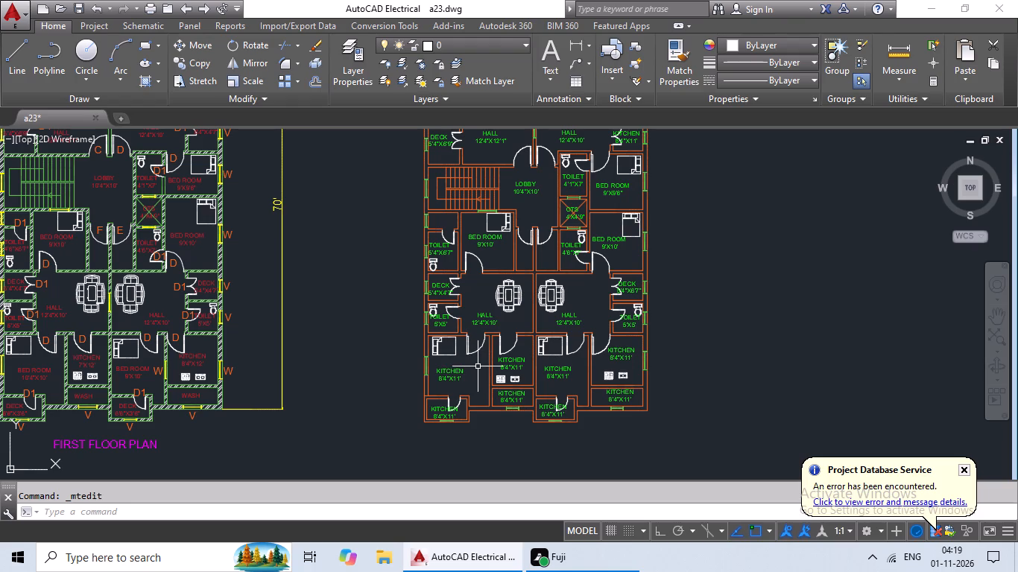
middle_click_drag(435, 390, 556, 385)
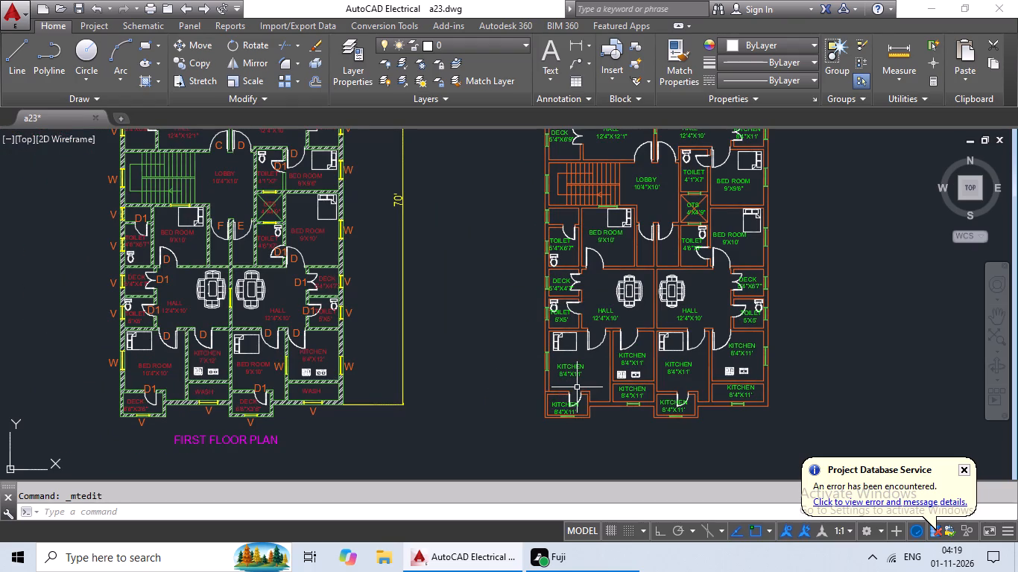
scroll(589, 395, "up", 1)
scroll(605, 393, "down", 1)
scroll(581, 409, "up", 1)
middle_click_drag(583, 409, 628, 404)
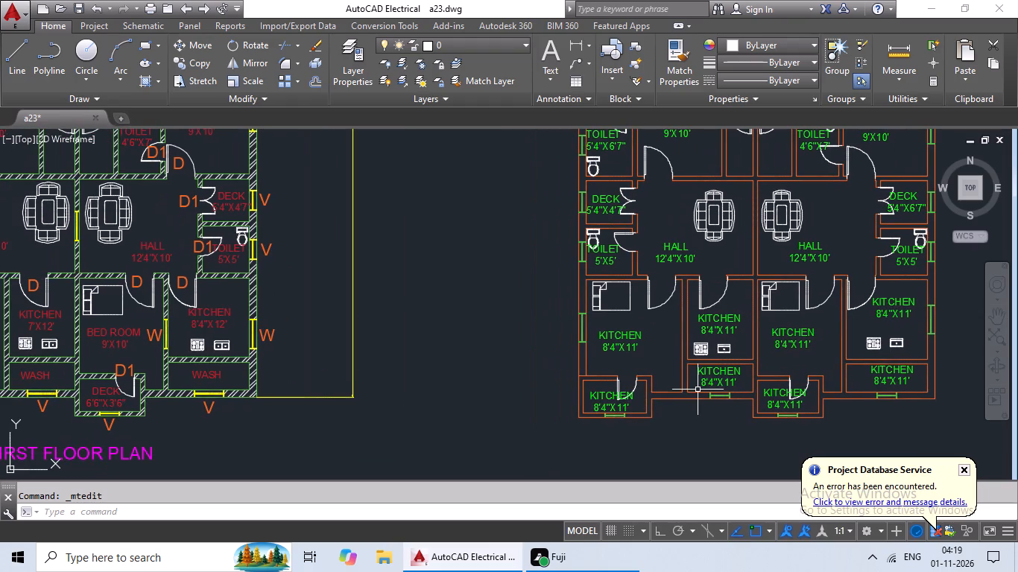
scroll(696, 393, "down", 1)
scroll(651, 399, "up", 2)
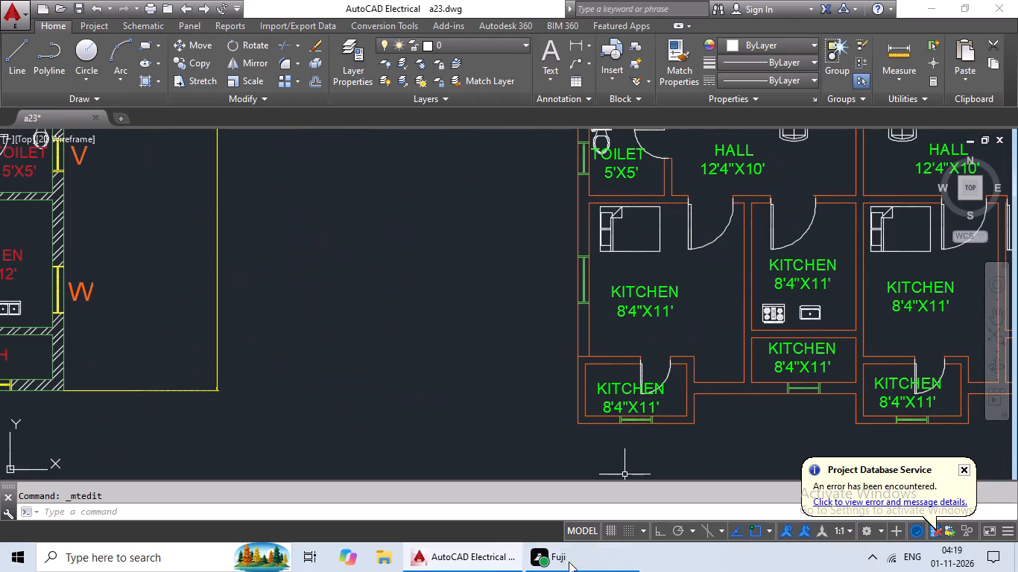
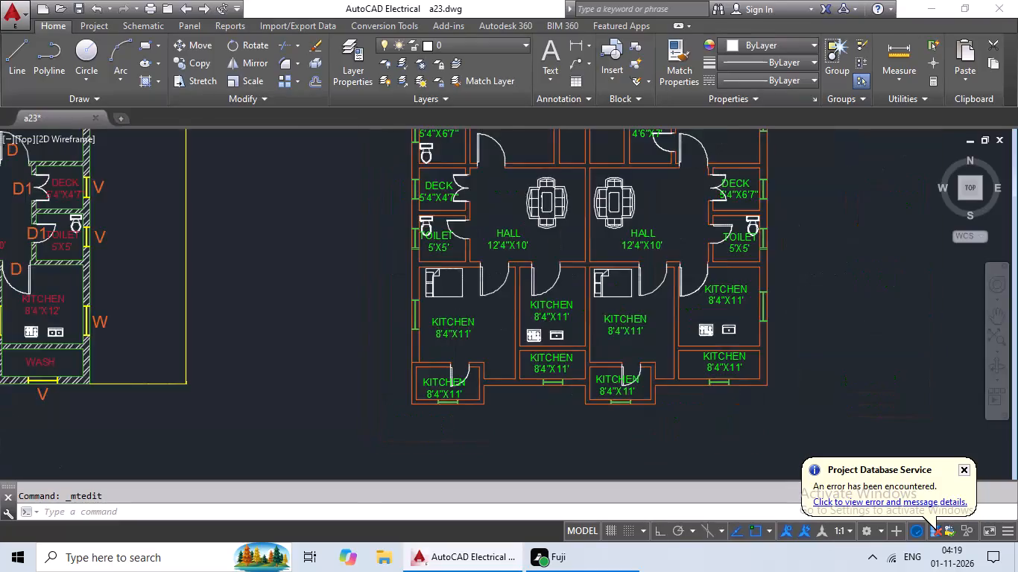
Change the KITCHEN label in the bottom-row bedroom below the 5'X5' toilet to BED ROOM over 10'4"X10', indenting the size line three spaces.
middle_click_drag(484, 329, 576, 375)
scroll(576, 377, "up", 3)
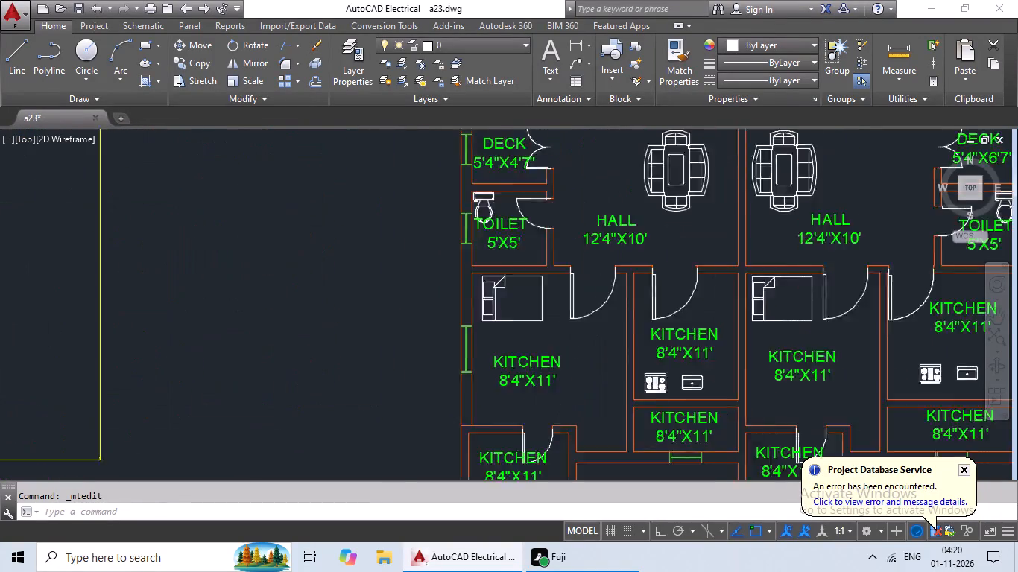
double_click(517, 350)
double_click(516, 353)
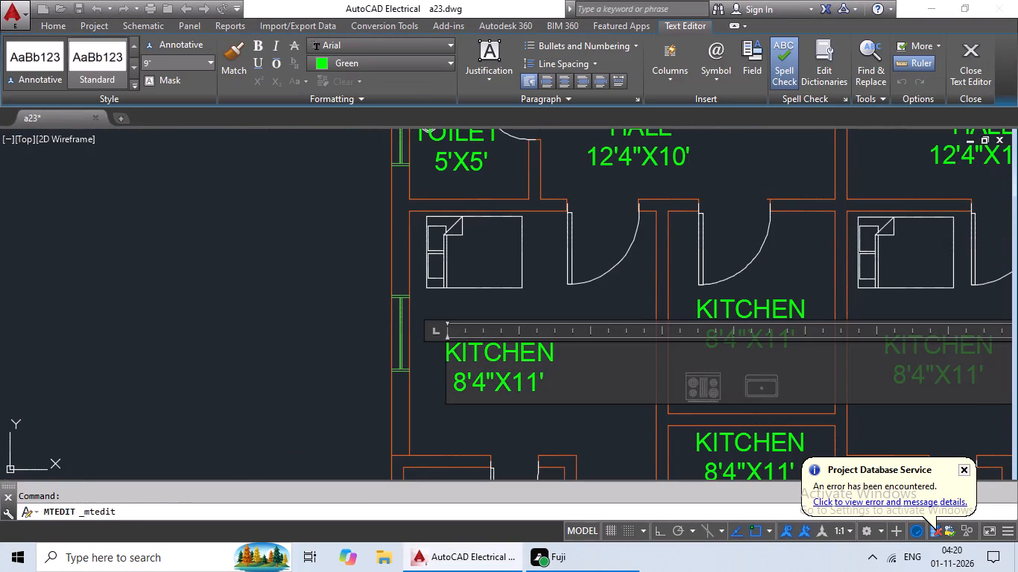
left_click(587, 384)
key("BackSpace")
key("BackSpace")
key("BackSpace")
key("BackSpace")
key("BackSpace")
key("BackSpace")
key("BackSpace")
key("BackSpace")
key("BackSpace")
key("BackSpace")
key("BackSpace")
key("BackSpace")
key("BackSpace")
key("BackSpace")
key("BackSpace")
key("BackSpace")
key("BackSpace")
key("BackSpace")
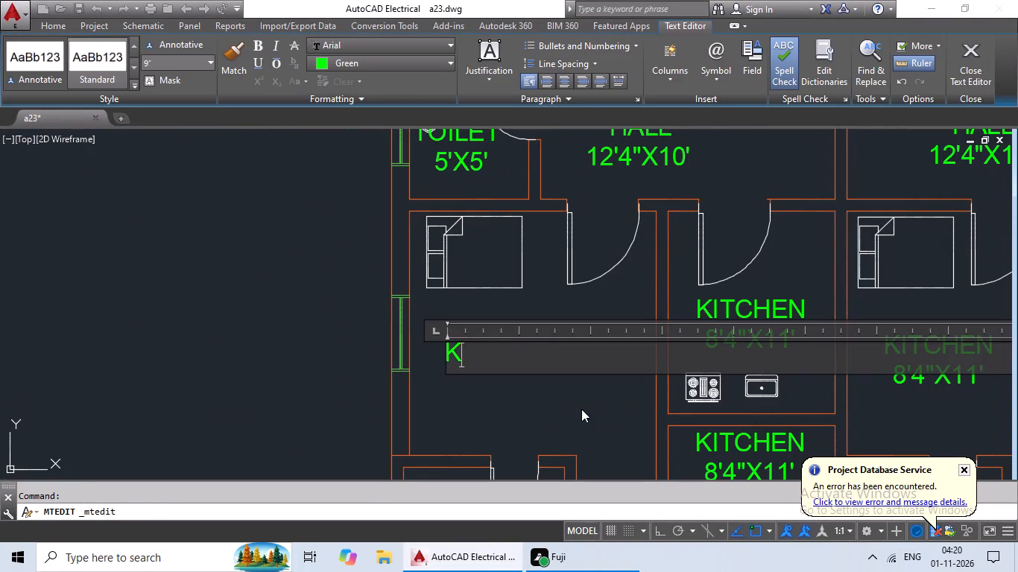
type("BED ROOM")
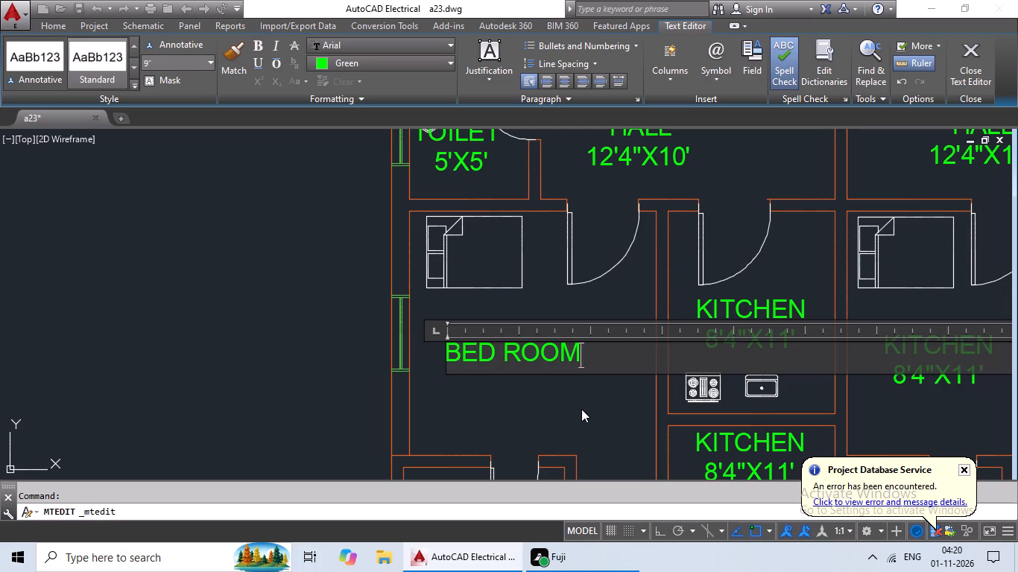
key("Return")
type("10'4\"")
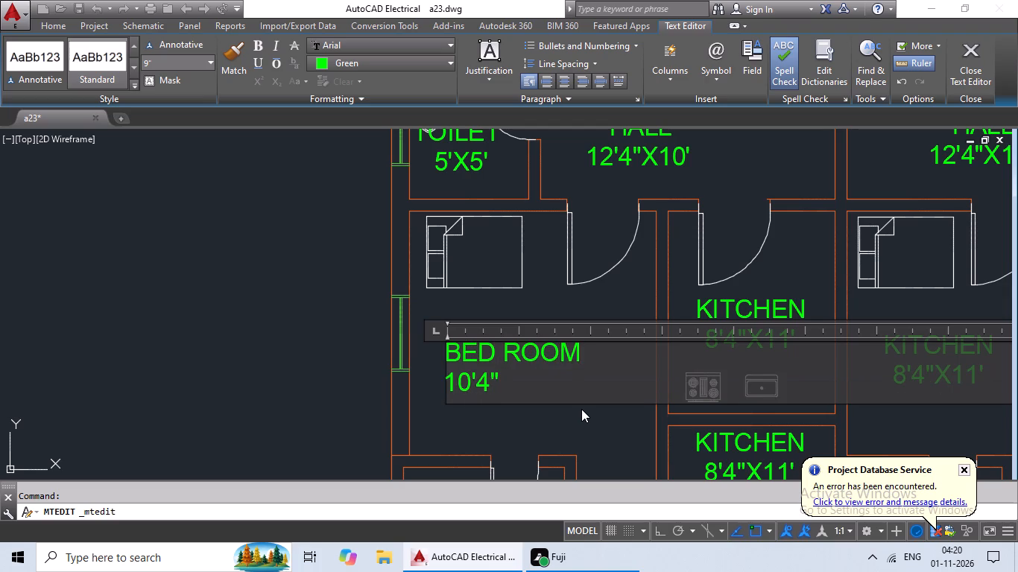
type("X10'")
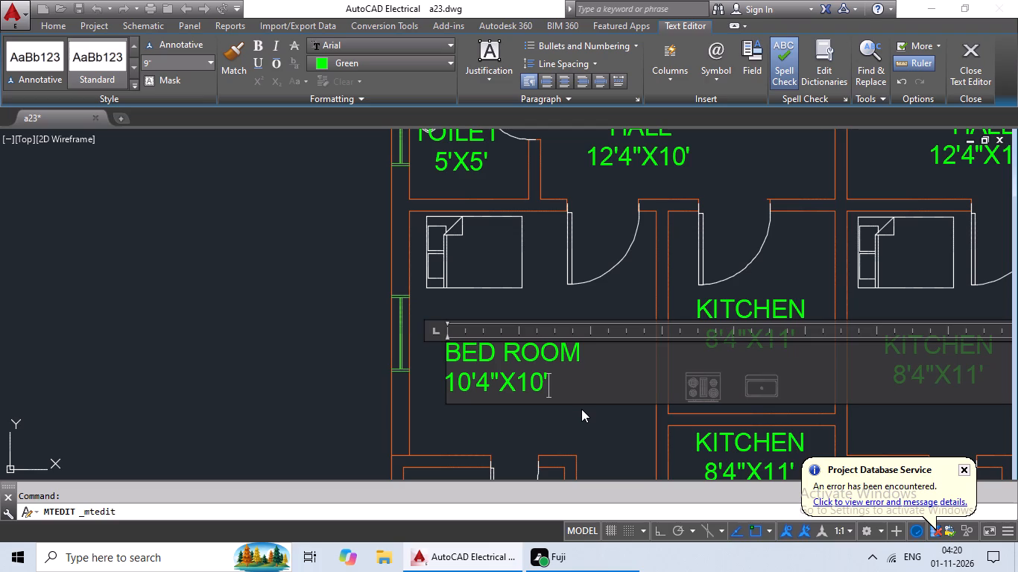
left_click(446, 378)
key("space")
key("space")
key("space")
scroll(590, 384, "down", 1)
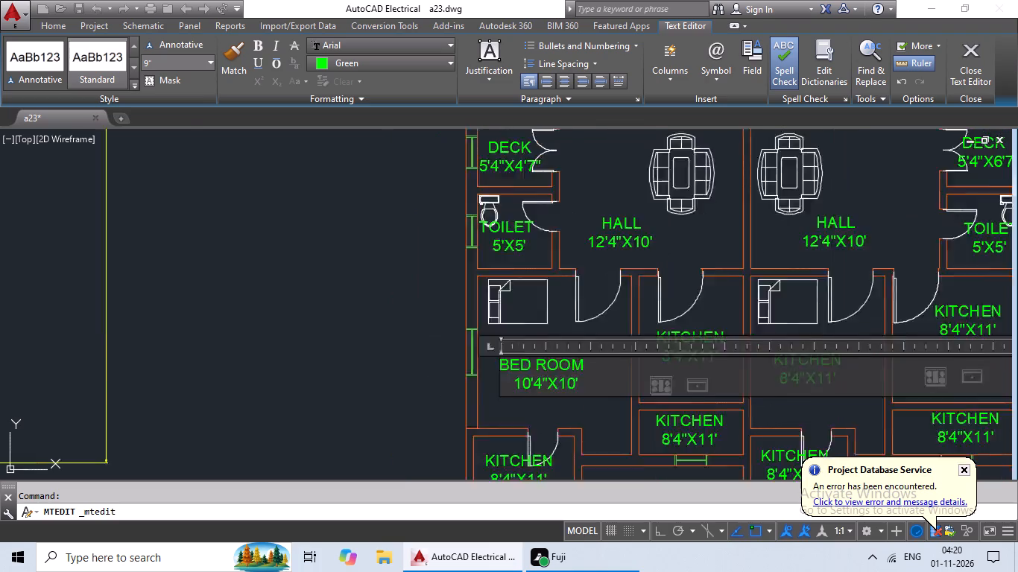
scroll(590, 384, "down", 1)
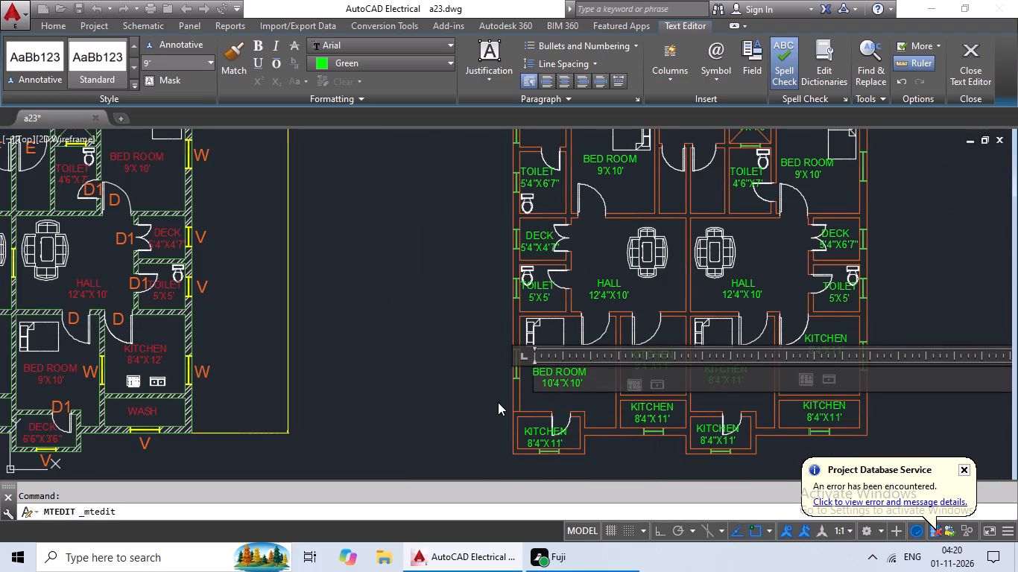
left_click(426, 389)
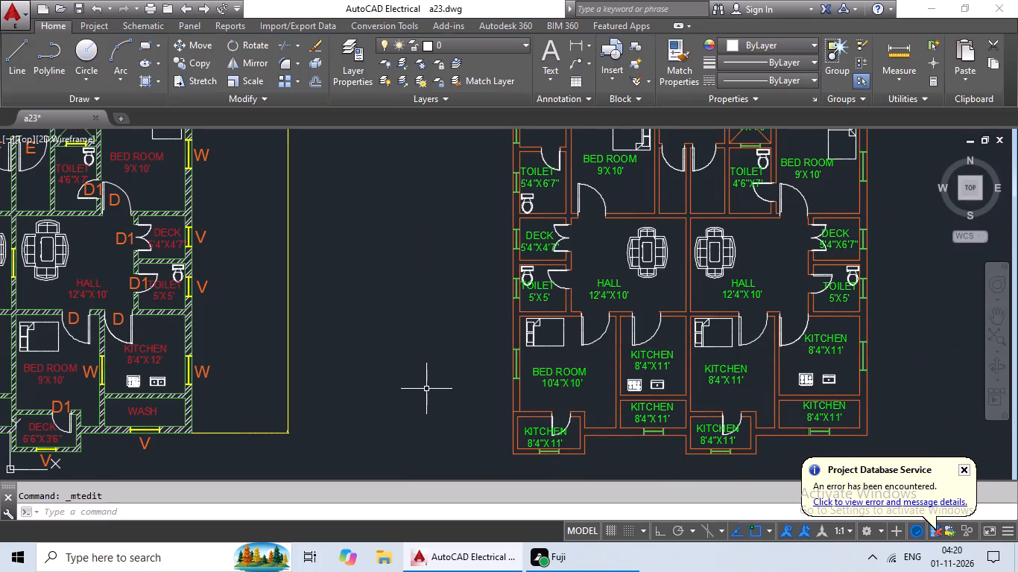
Compare the room labels of the whole first floor plan with those of the copied plan.
scroll(481, 349, "down", 2)
middle_click_drag(470, 312, 489, 413)
middle_click_drag(478, 285, 534, 254)
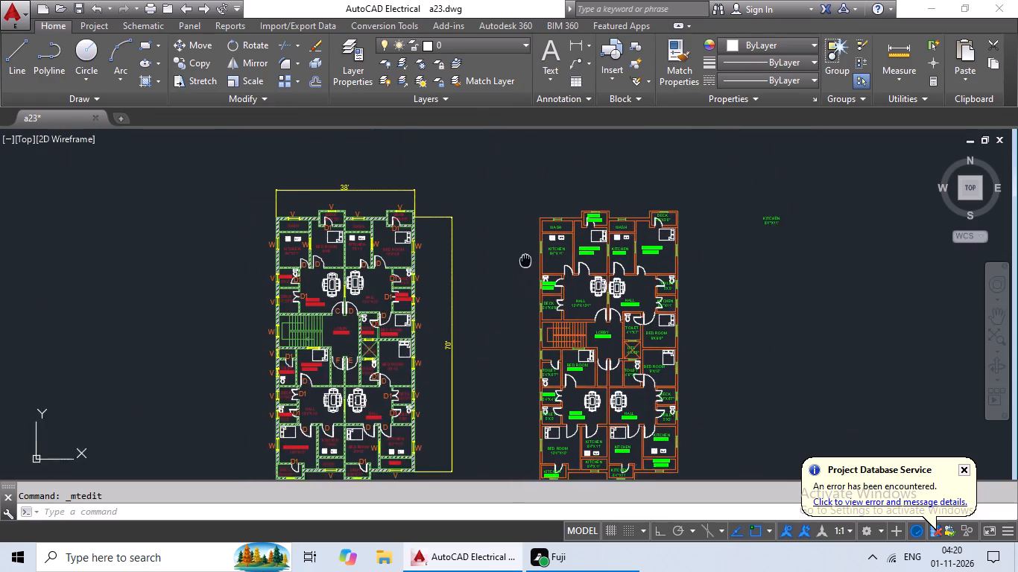
middle_click_drag(534, 254, 554, 231)
middle_click_drag(587, 274, 674, 263)
middle_click_drag(669, 276, 568, 298)
middle_click_drag(559, 299, 582, 291)
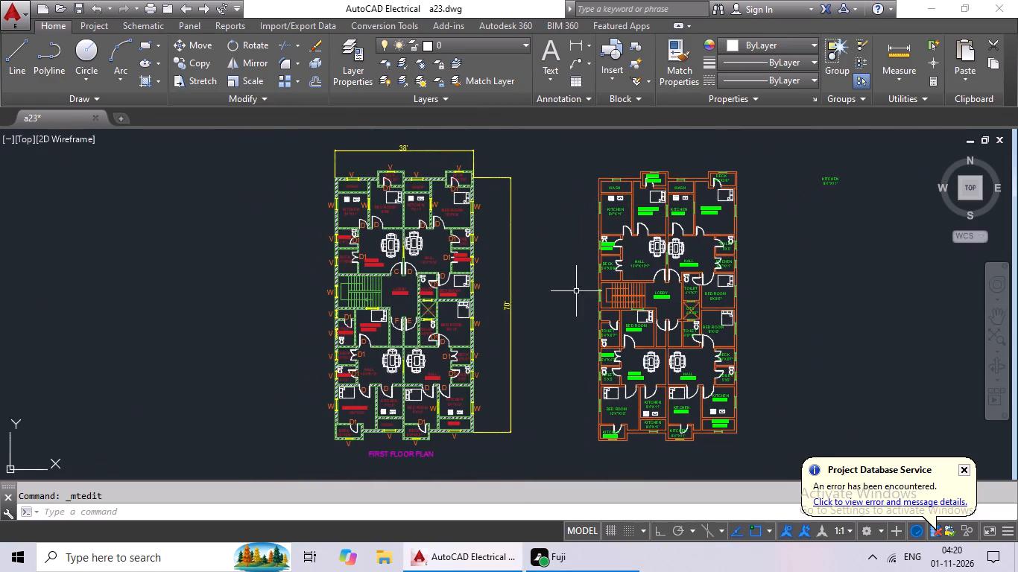
scroll(529, 291, "up", 1)
middle_click_drag(518, 304, 506, 317)
scroll(519, 311, "down", 1)
middle_click_drag(519, 309, 466, 320)
middle_click_drag(509, 302, 739, 269)
middle_click_drag(724, 274, 584, 302)
middle_click_drag(617, 298, 499, 302)
scroll(535, 285, "up", 1)
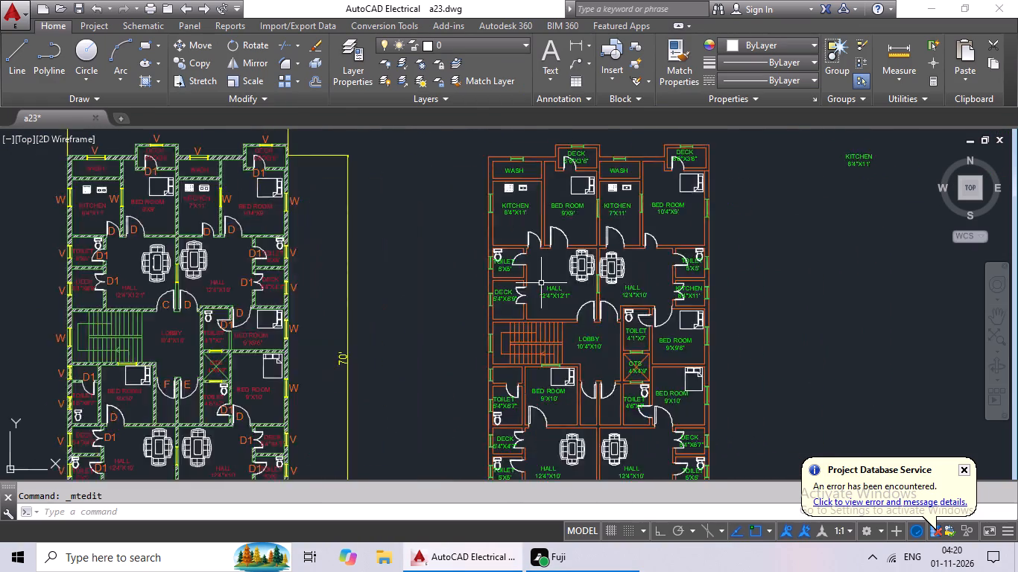
scroll(541, 283, "up", 3)
scroll(487, 298, "down", 3)
middle_click_drag(401, 306, 595, 296)
middle_click_drag(601, 294, 369, 305)
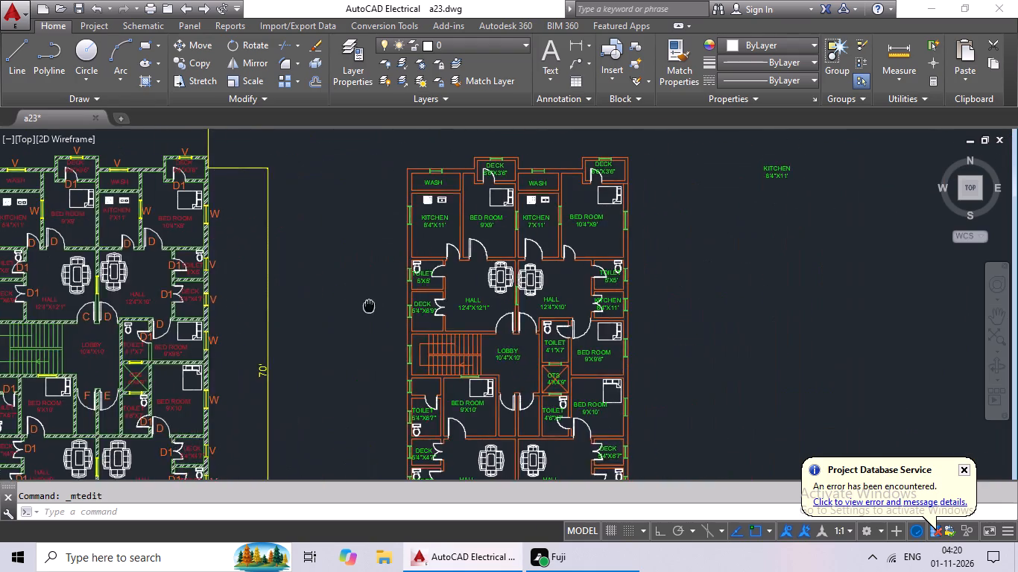
Copy the relabelled plan together with the loose KITCHEN text and paste it farther away from the first floor plan.
scroll(744, 261, "down", 2)
middle_click_drag(743, 262, 548, 284)
middle_click_drag(609, 250, 608, 250)
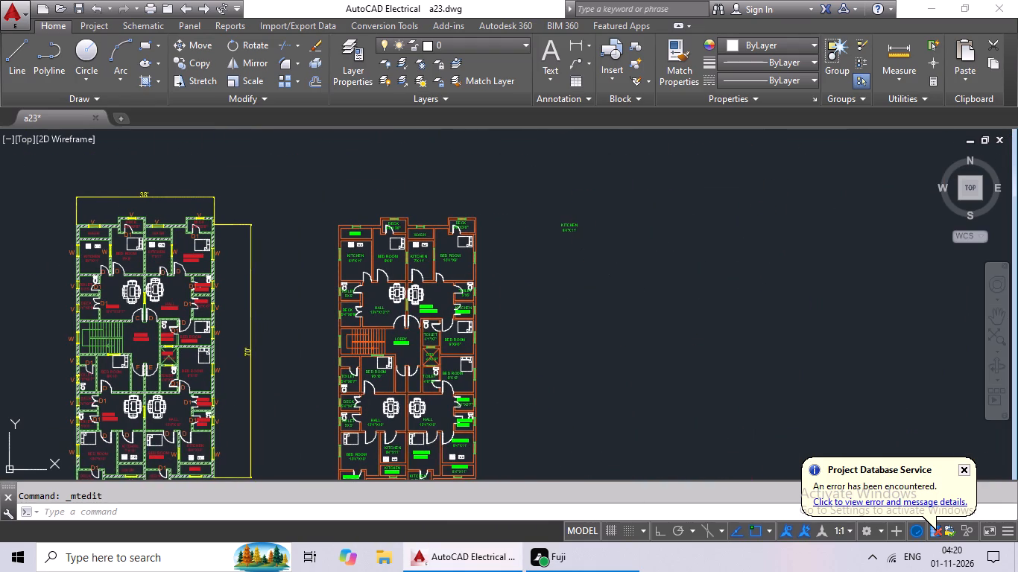
middle_click_drag(608, 250, 613, 226)
left_click_drag(630, 172, 316, 314)
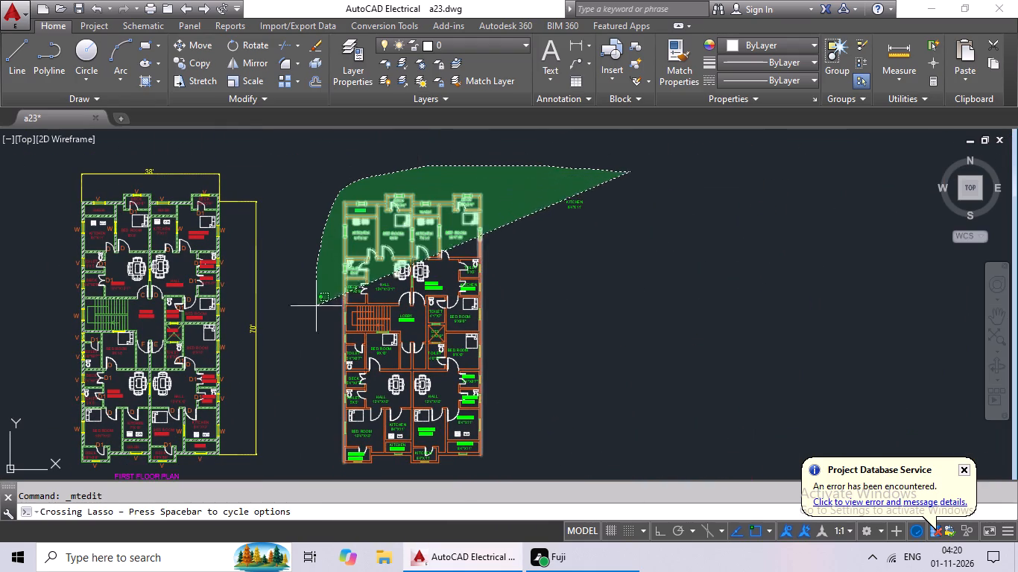
left_click_drag(316, 314, 558, 447)
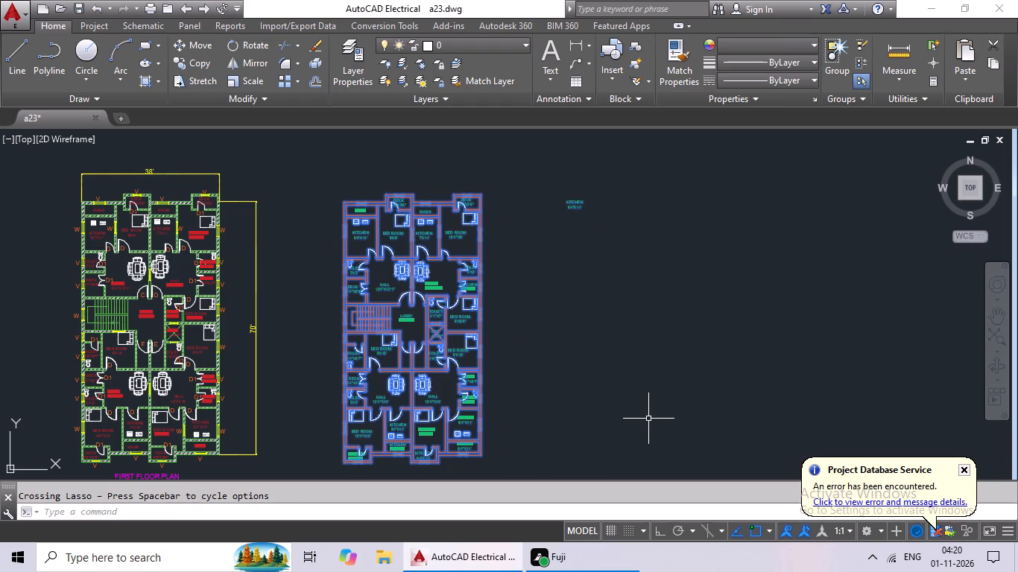
key("ctrl+c")
key("ctrl+v")
scroll(646, 390, "down", 2)
middle_click_drag(661, 384, 565, 407)
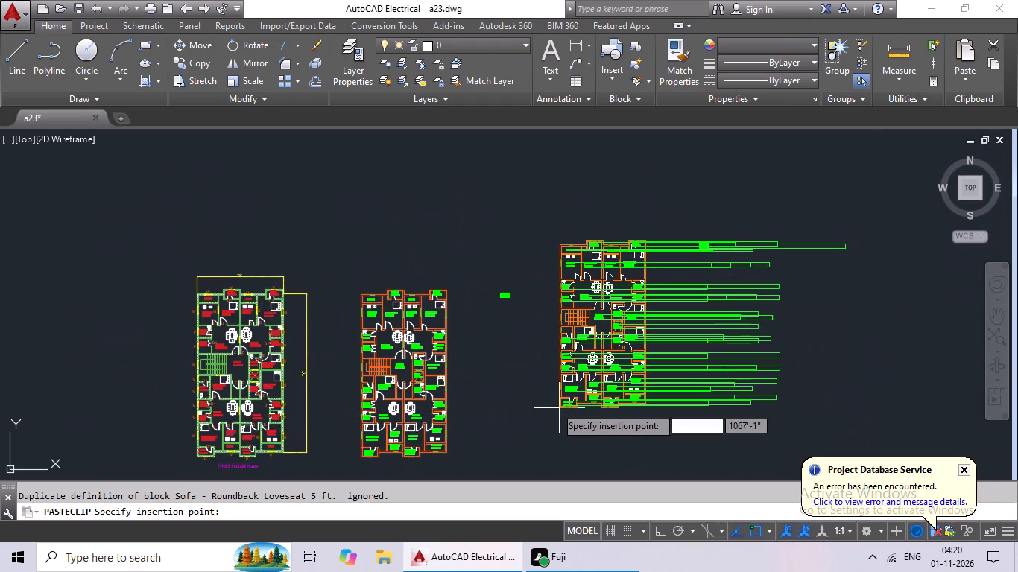
left_click(625, 424)
Erase the original relabelled plan and its loose KITCHEN text beside the first floor plan.
middle_click_drag(590, 390, 572, 275)
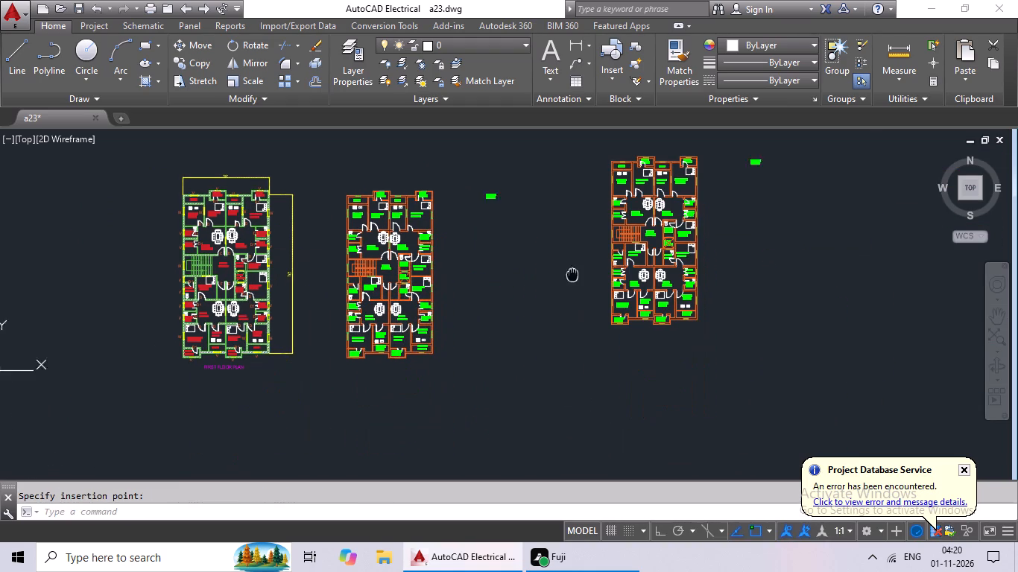
scroll(528, 188, "down", 1)
middle_click_drag(531, 200, 523, 240)
left_click_drag(525, 217, 320, 206)
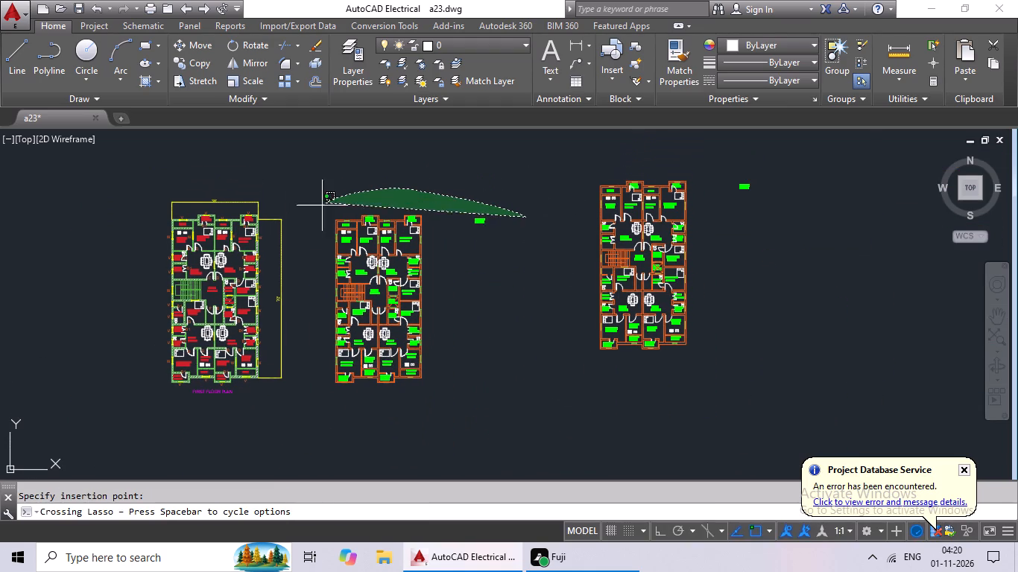
left_click_drag(320, 206, 499, 400)
key("Delete")
Save the drawing as a24.dwg in the same folder, replacing the existing file, with the first floor plan in view.
scroll(510, 380, "down", 2)
middle_click_drag(507, 370, 587, 355)
middle_click_drag(472, 304, 474, 330)
scroll(390, 311, "up", 1)
middle_click_drag(390, 309, 467, 296)
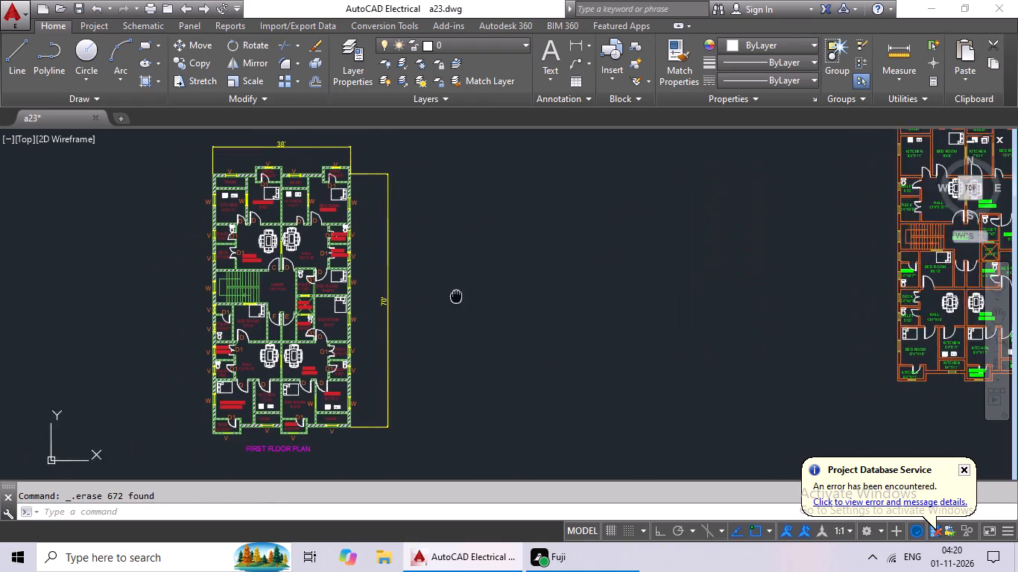
middle_click_drag(467, 296, 471, 296)
middle_click_drag(481, 294, 481, 318)
middle_click_drag(493, 304, 622, 316)
middle_click_drag(603, 324, 593, 325)
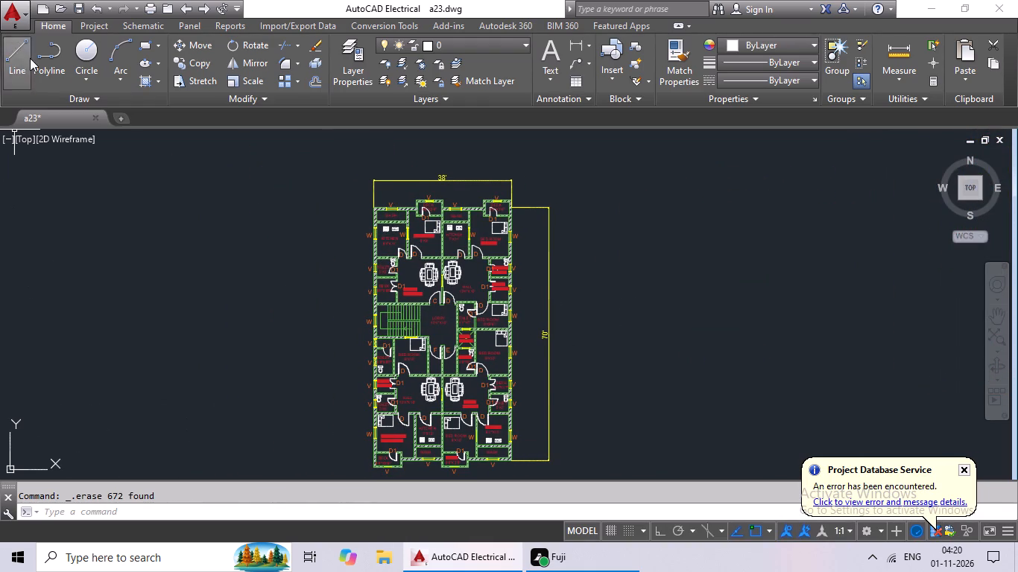
left_click(25, 23)
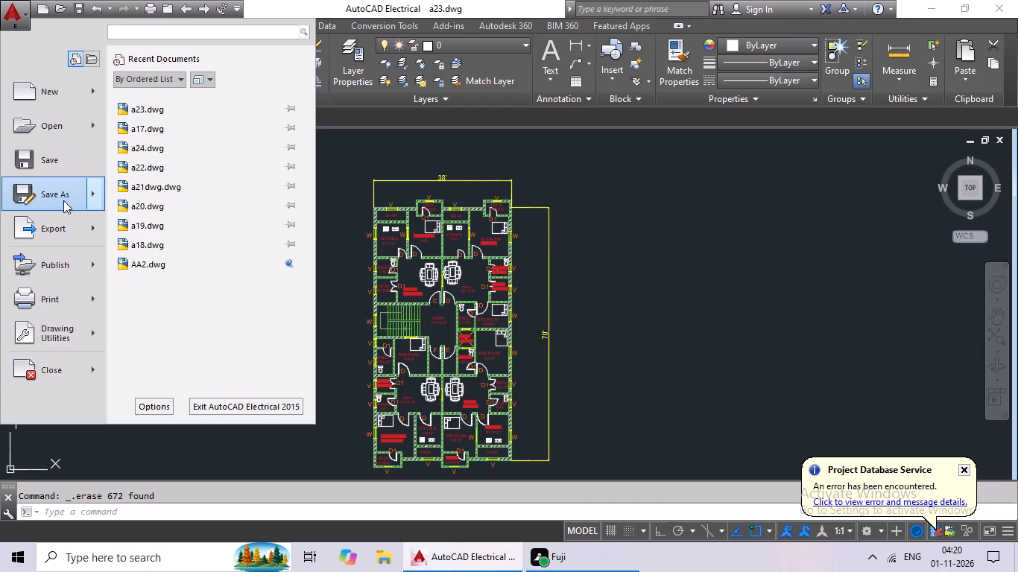
left_click(63, 198)
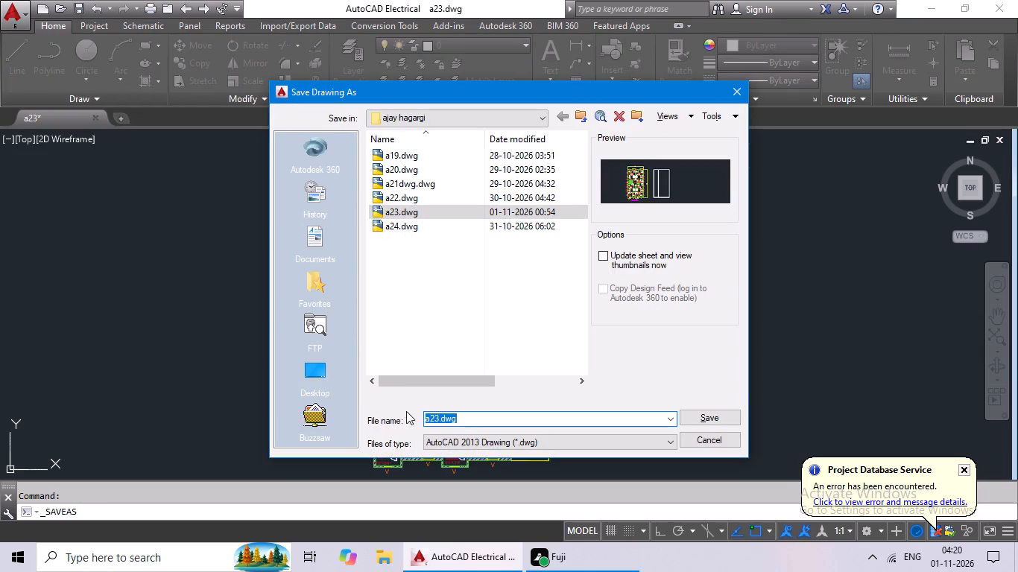
left_click(437, 417)
key("BackSpace")
key("4")
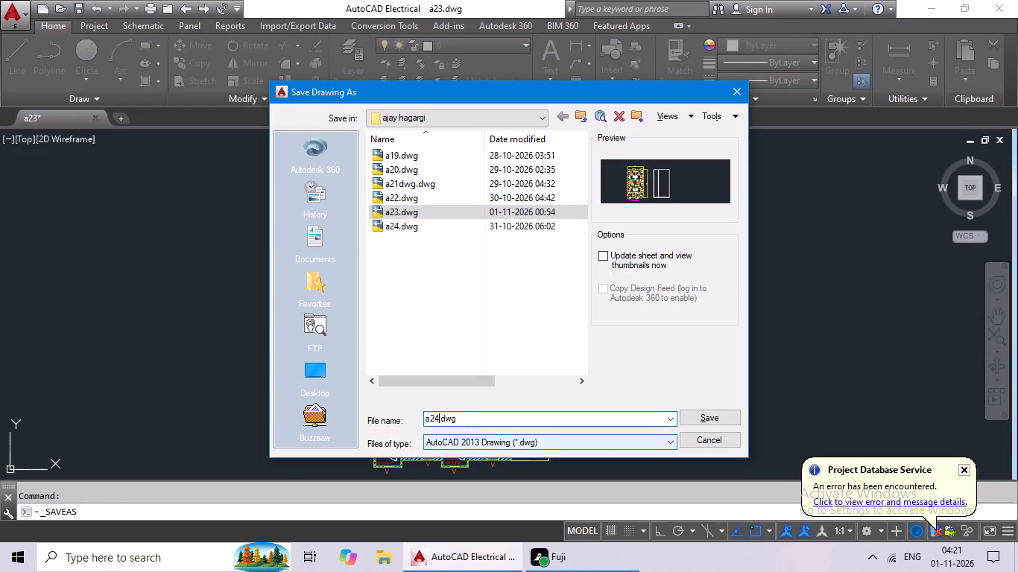
left_click(717, 420)
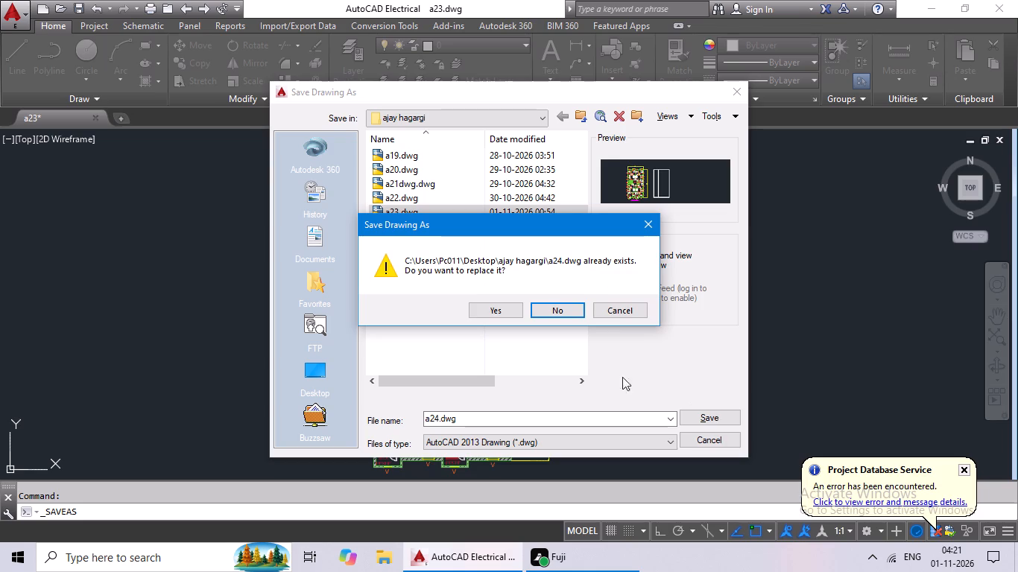
left_click(492, 310)
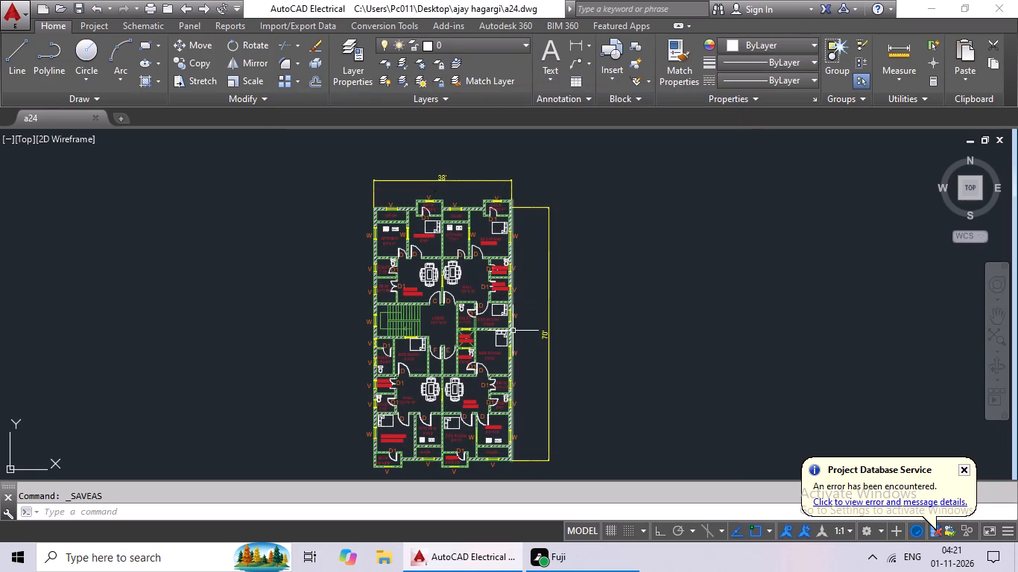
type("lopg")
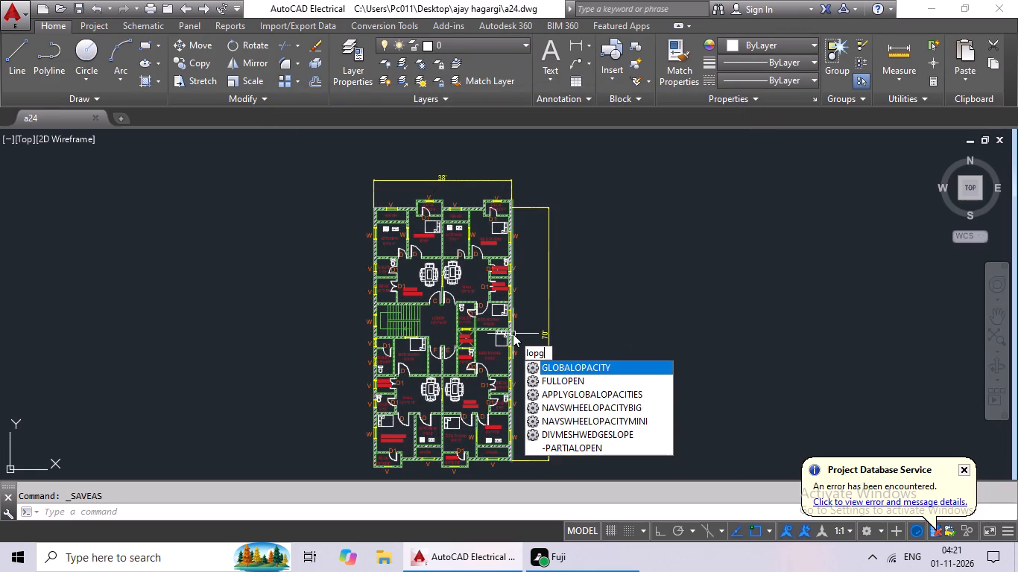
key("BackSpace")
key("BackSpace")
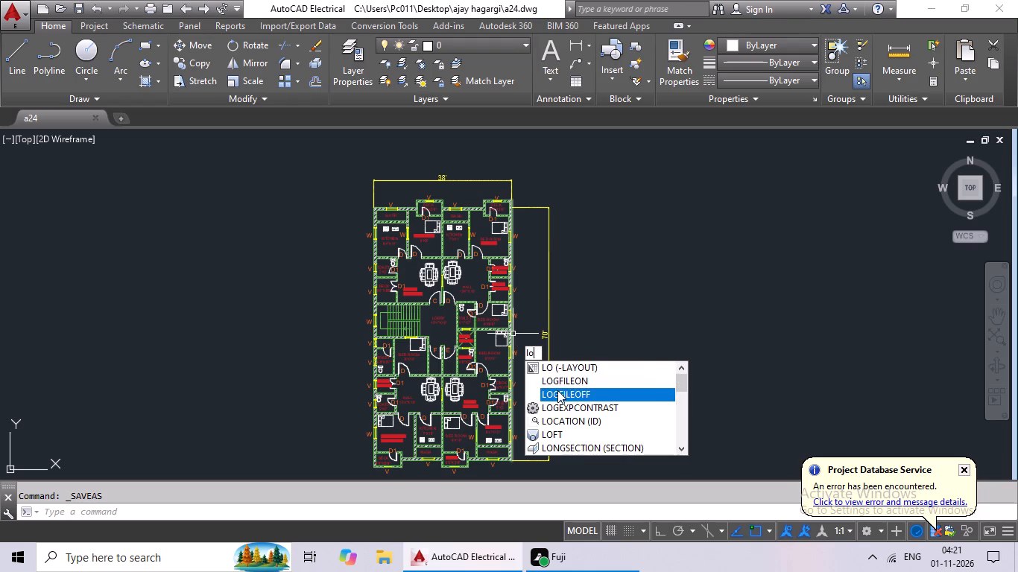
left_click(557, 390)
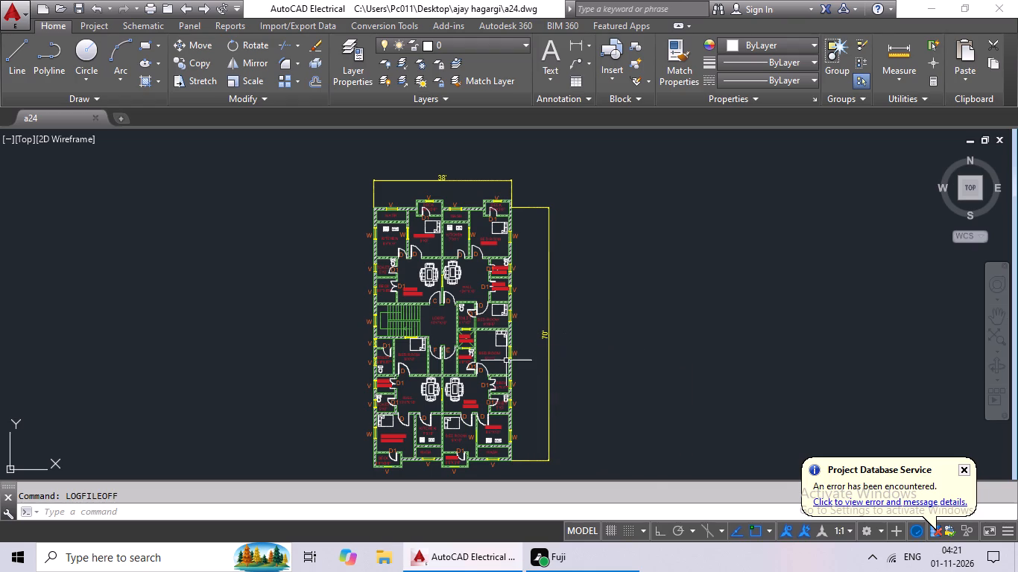
Save the drawing as a24.dwg once more, overwriting the existing file.
left_click(22, 17)
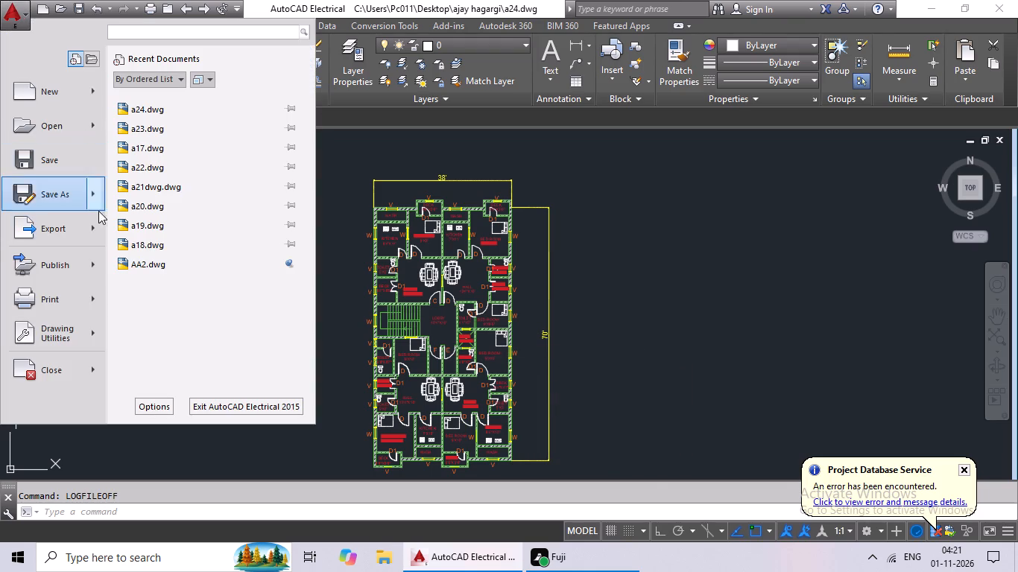
left_click(75, 200)
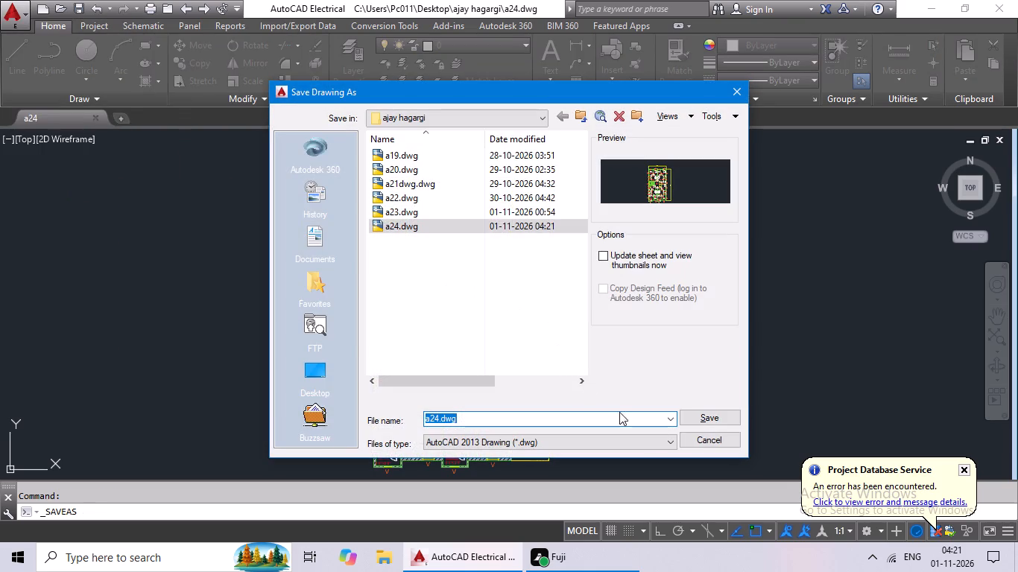
left_click(698, 421)
left_click(477, 311)
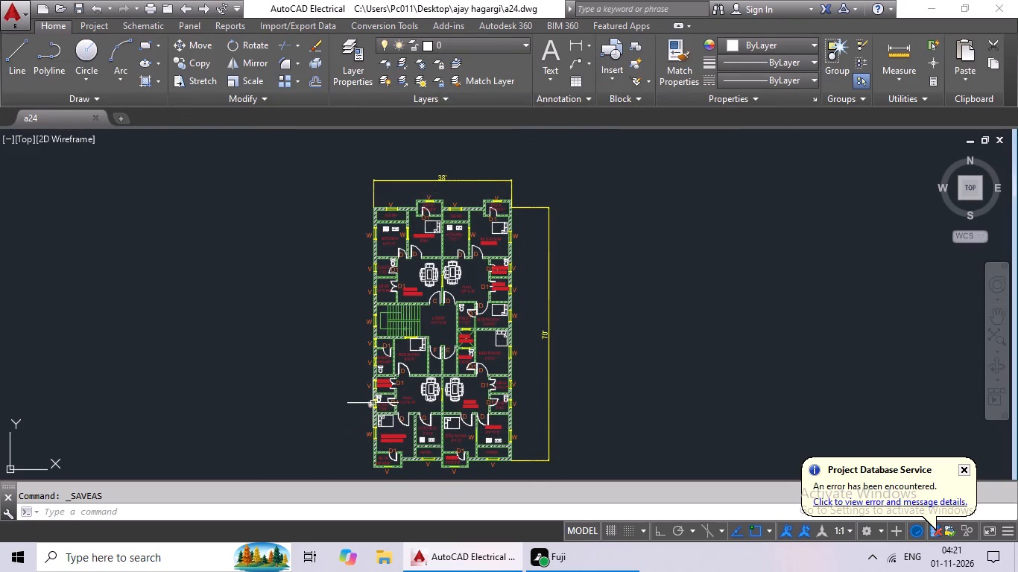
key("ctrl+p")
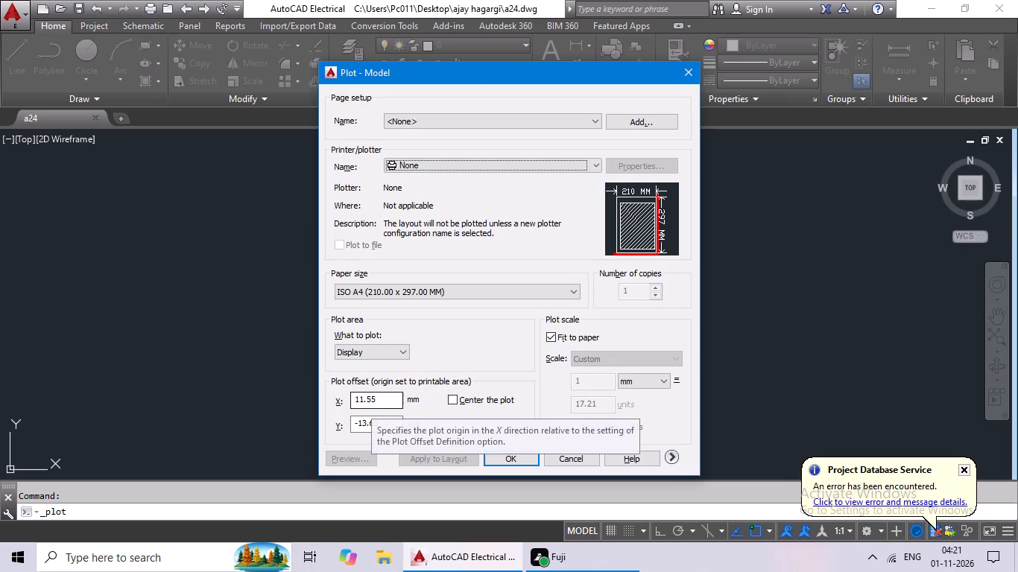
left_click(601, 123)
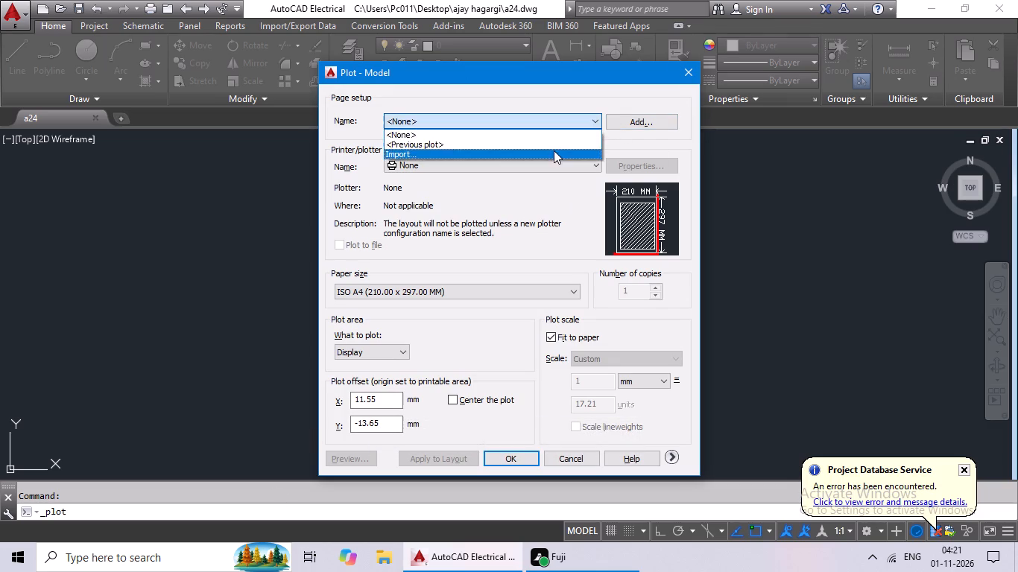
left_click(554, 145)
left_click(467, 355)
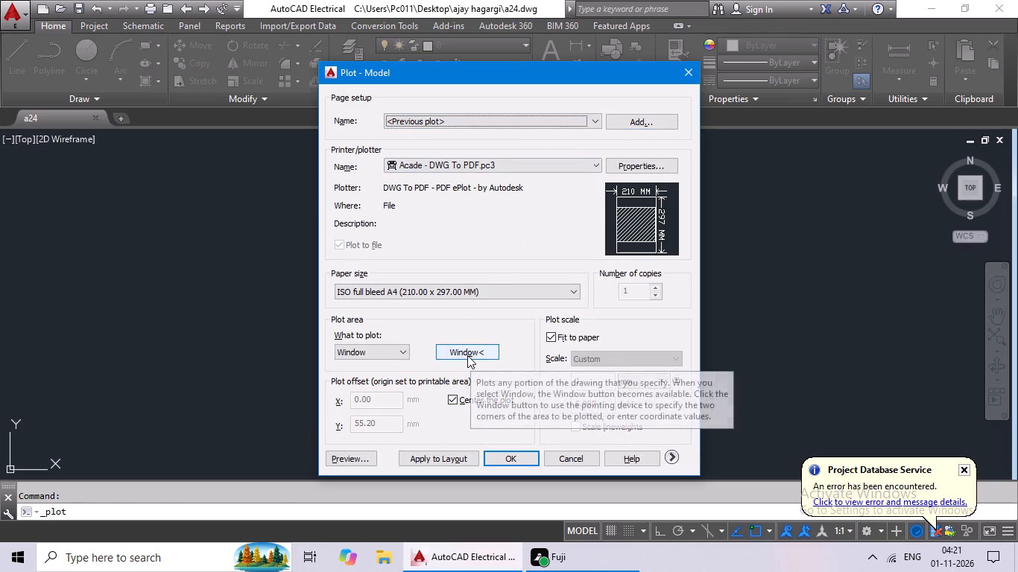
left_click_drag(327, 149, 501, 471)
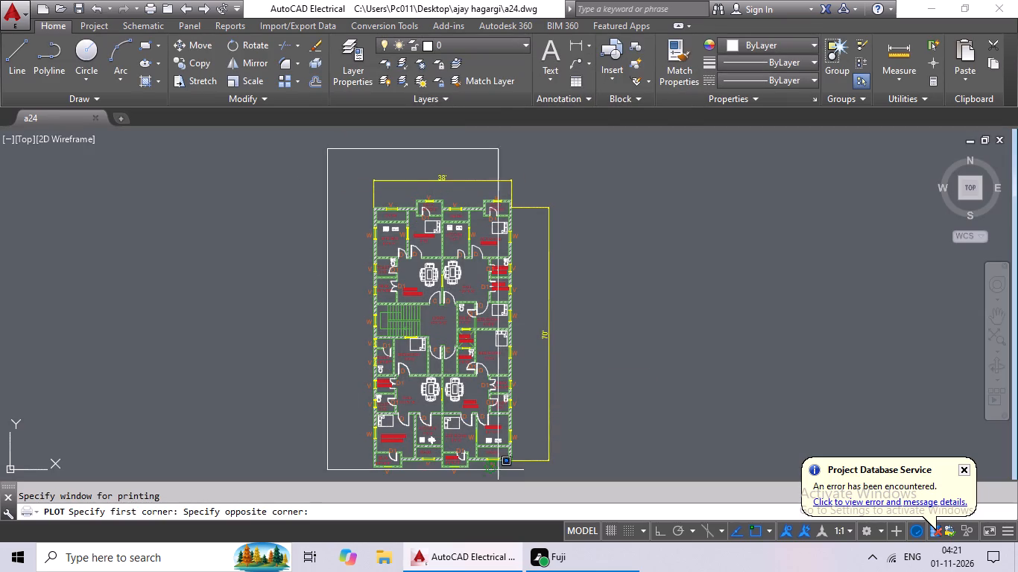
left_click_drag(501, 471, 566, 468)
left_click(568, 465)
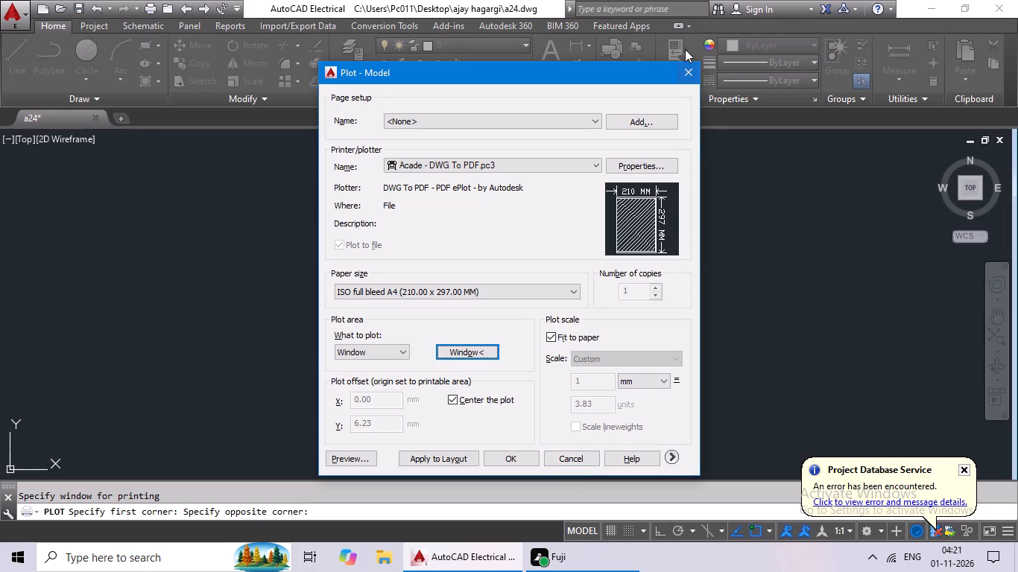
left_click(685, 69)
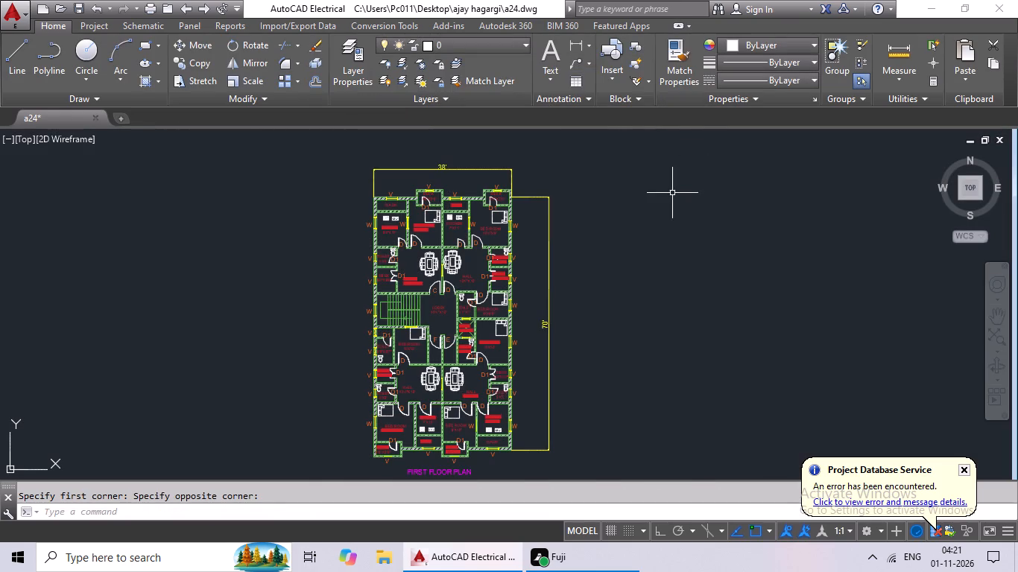
Set up a plot with the previous plot settings and window the whole first floor plan, including its dimensions and title, as the plot area.
key("ctrl+p")
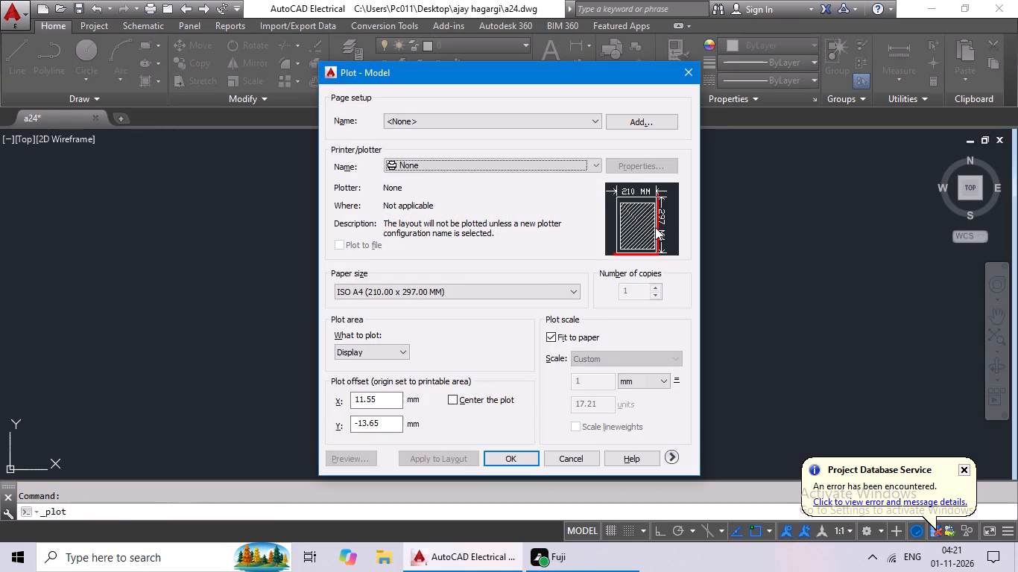
left_click(597, 118)
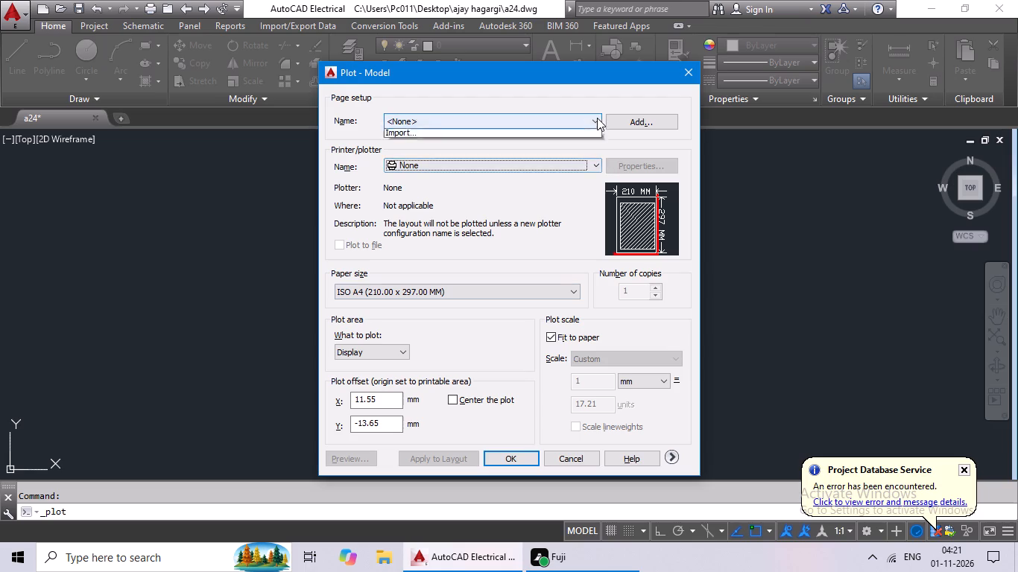
left_click(512, 144)
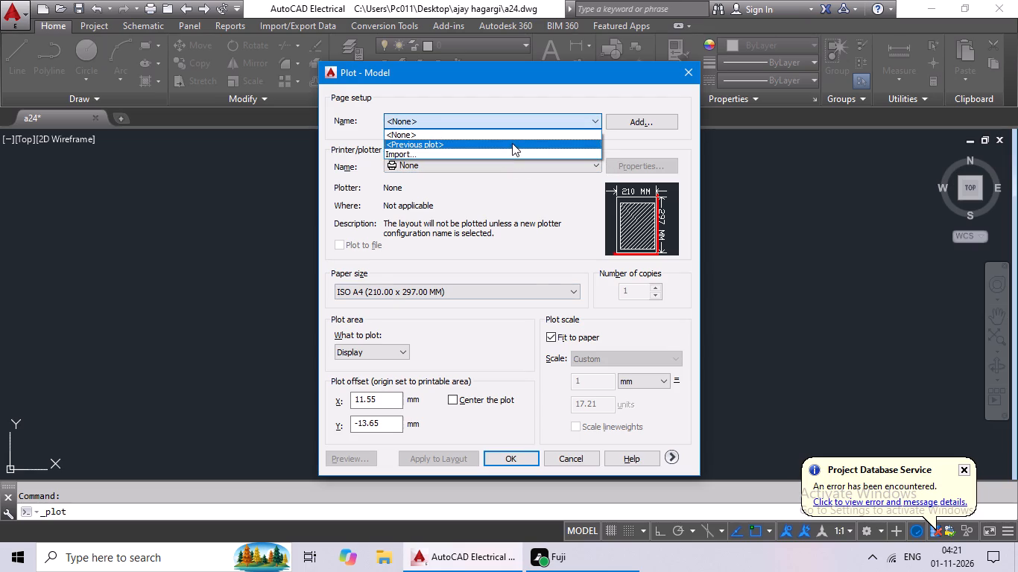
left_click(513, 455)
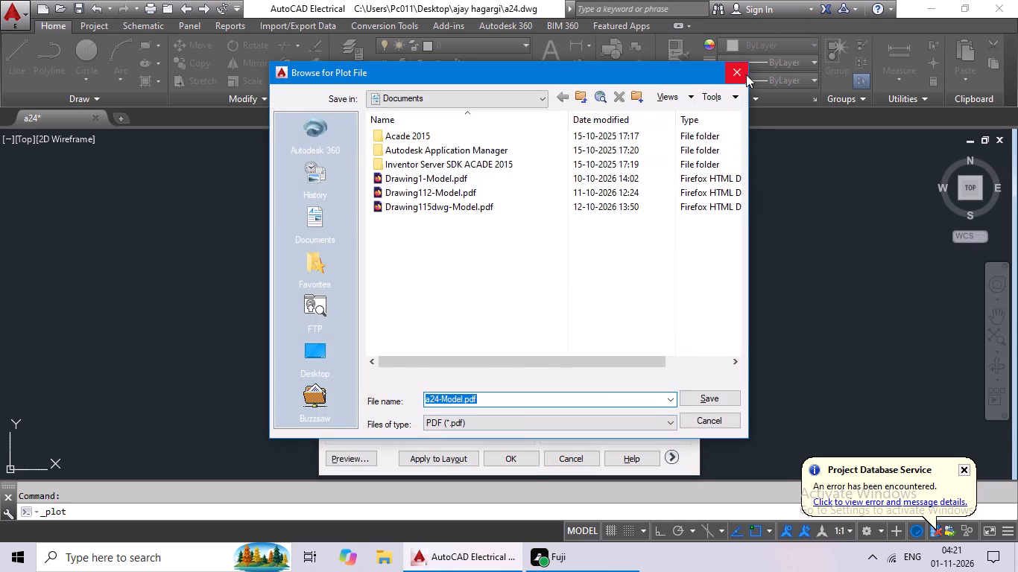
left_click(728, 68)
left_click(455, 357)
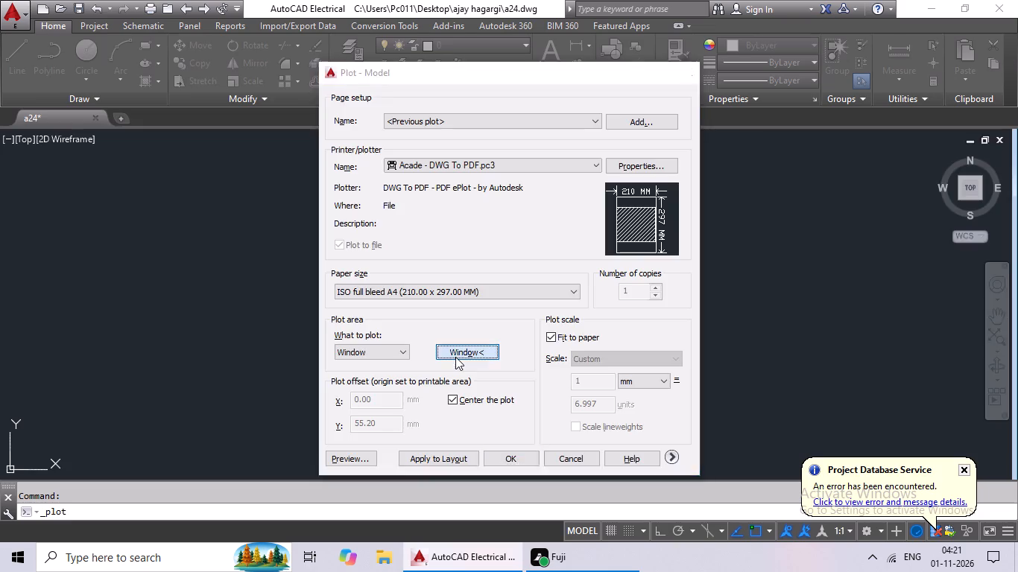
left_click_drag(327, 150, 534, 463)
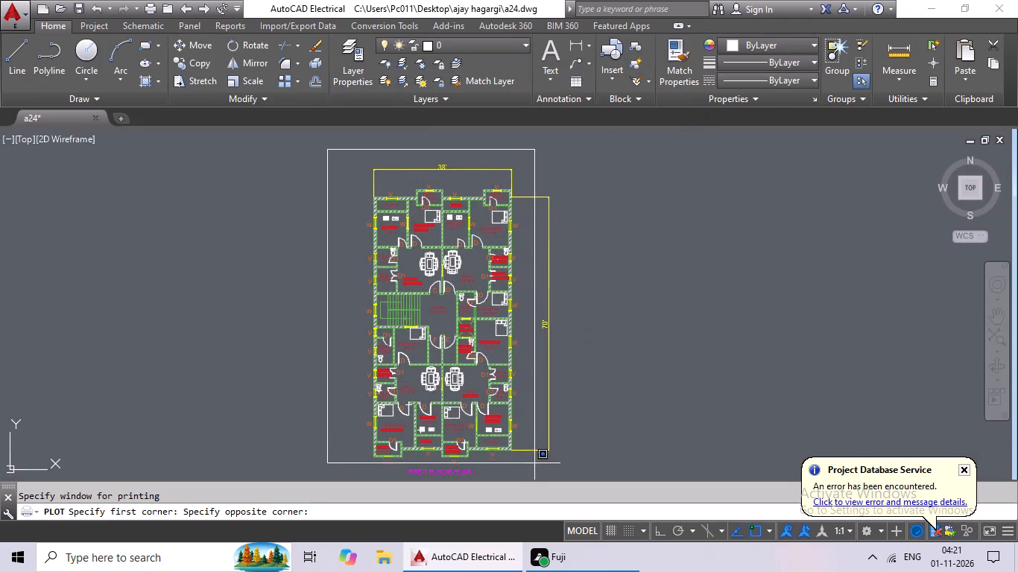
left_click_drag(534, 463, 579, 474)
left_click(582, 466)
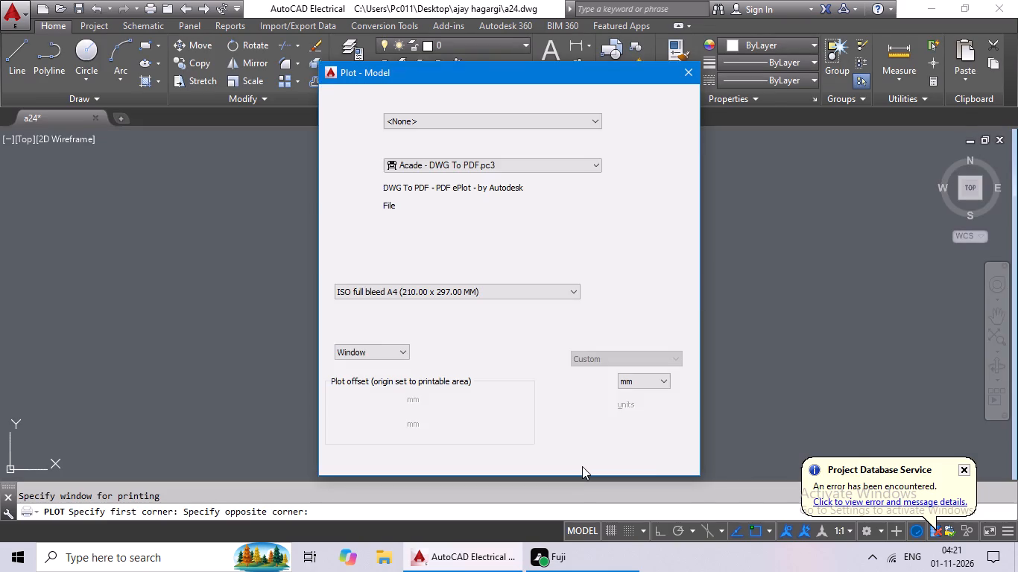
Preview the sheet and plot it to a24-Model.pdf in the drawing's own folder on the Desktop.
left_click(349, 463)
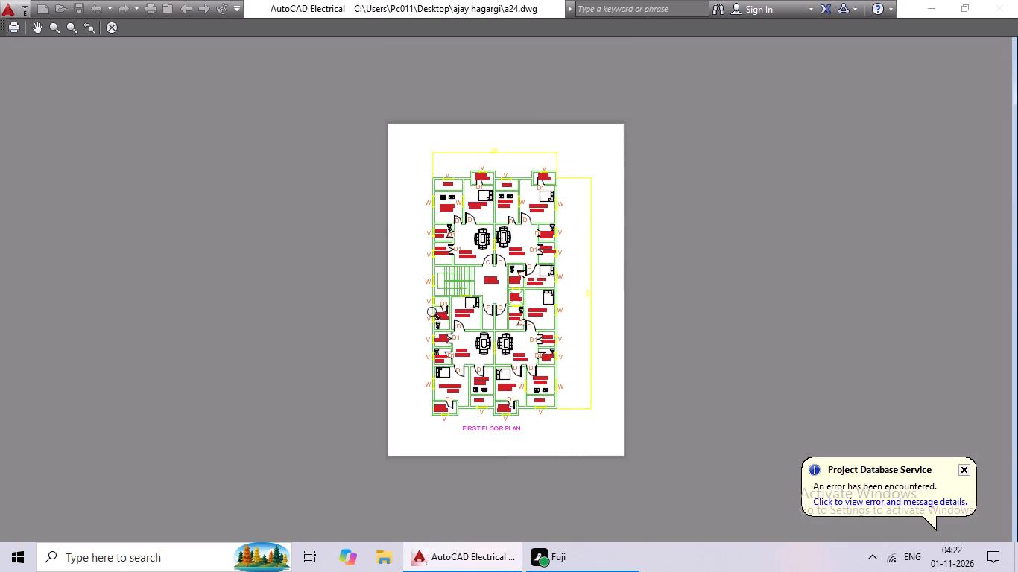
left_click(10, 26)
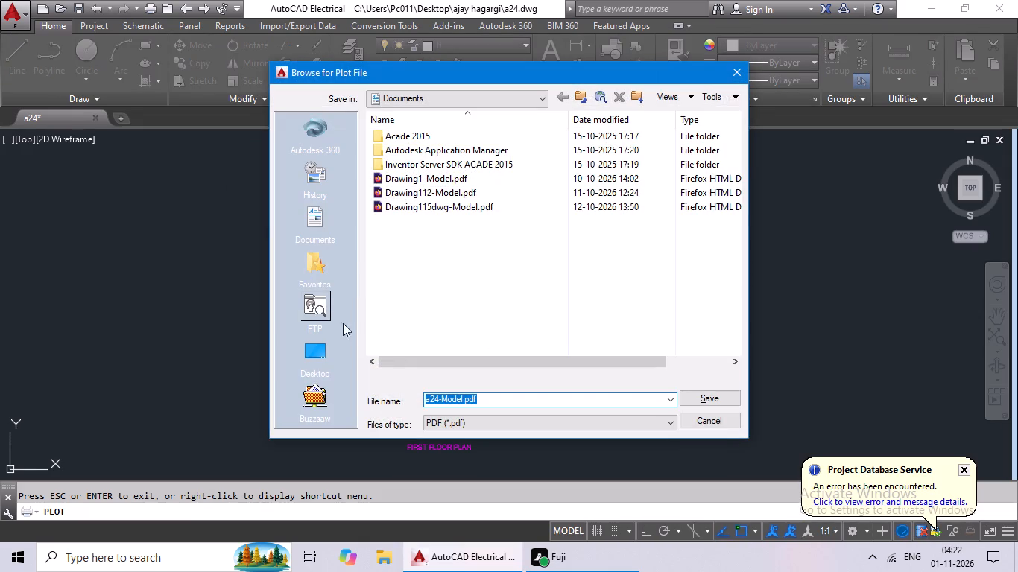
left_click(314, 346)
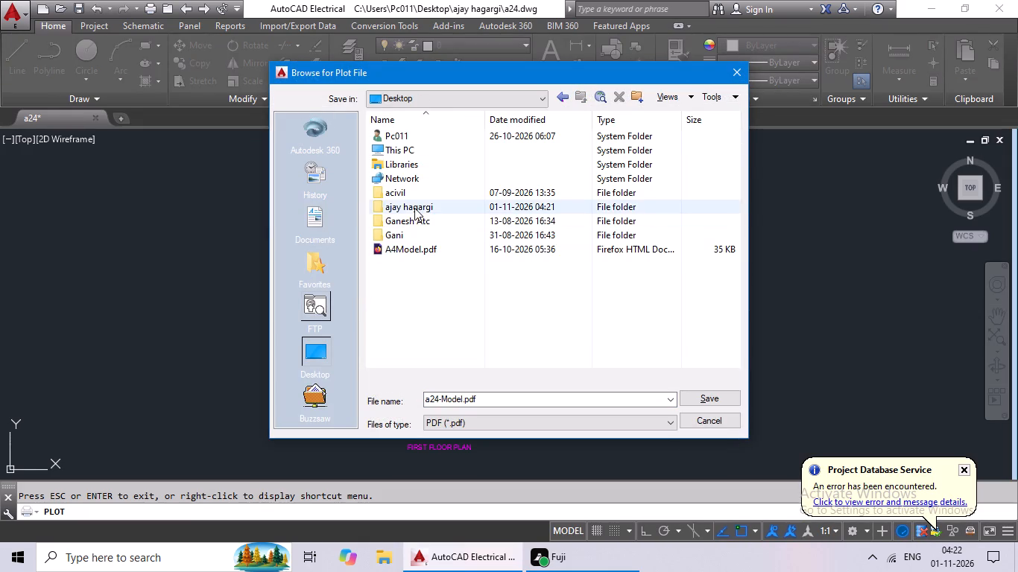
double_click(414, 208)
left_click(708, 401)
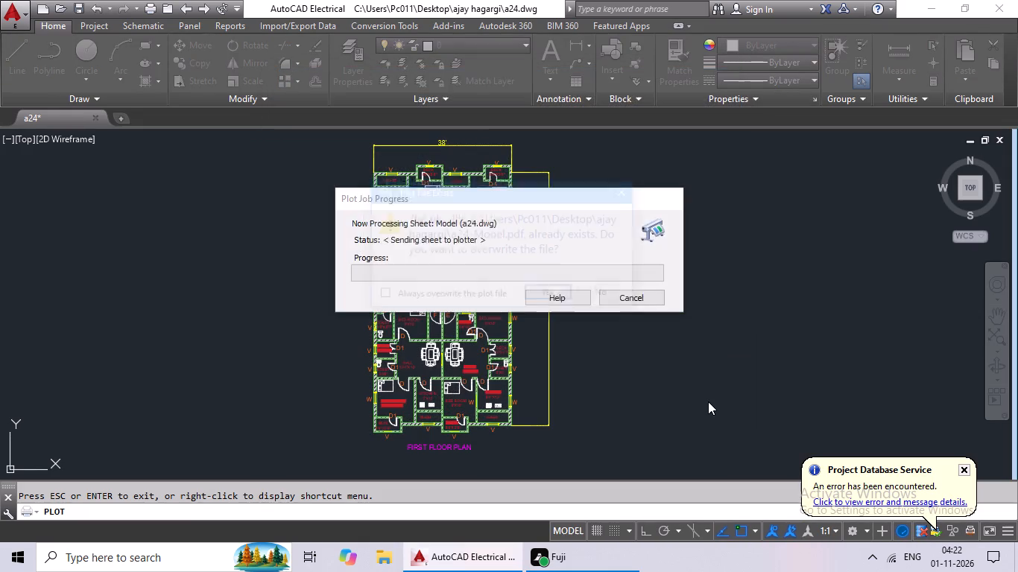
left_click(618, 183)
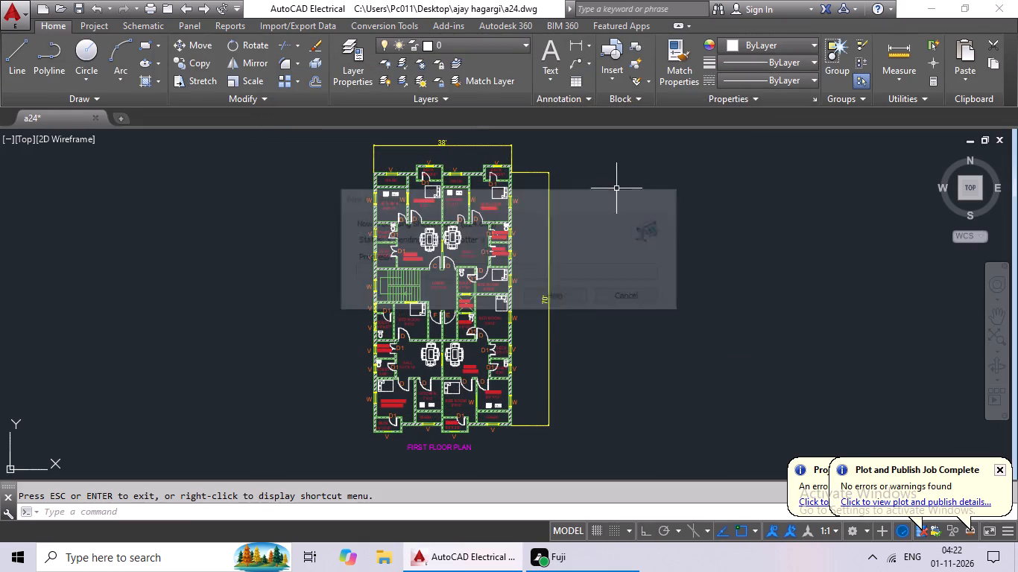